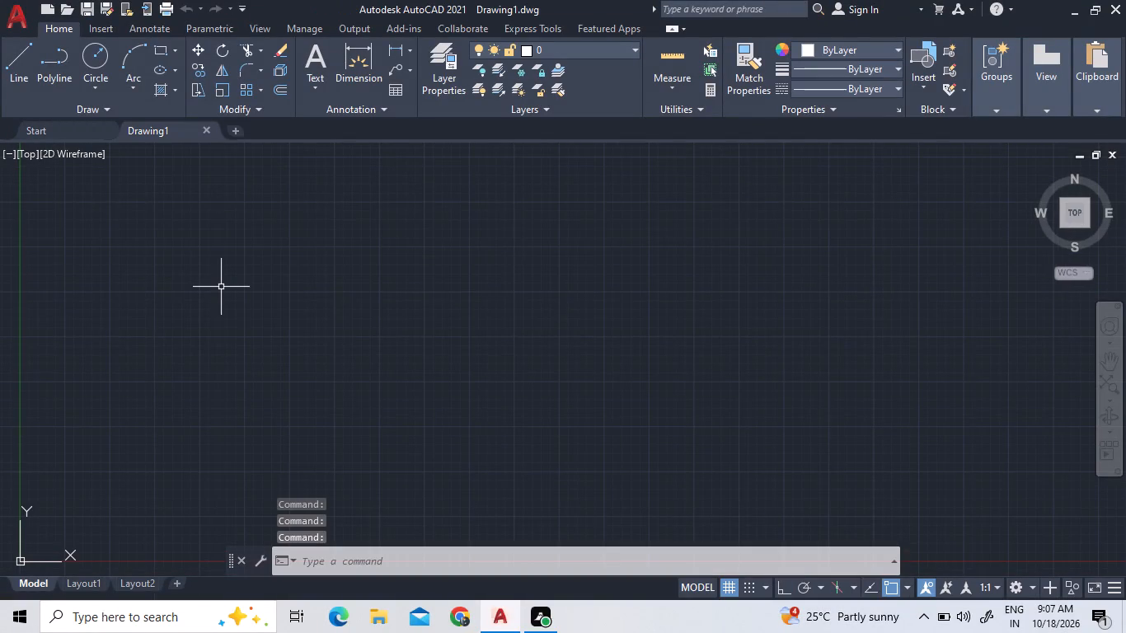
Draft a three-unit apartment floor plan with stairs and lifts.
Turn on command logging to a log file with LOGFILEON.
text(lo)
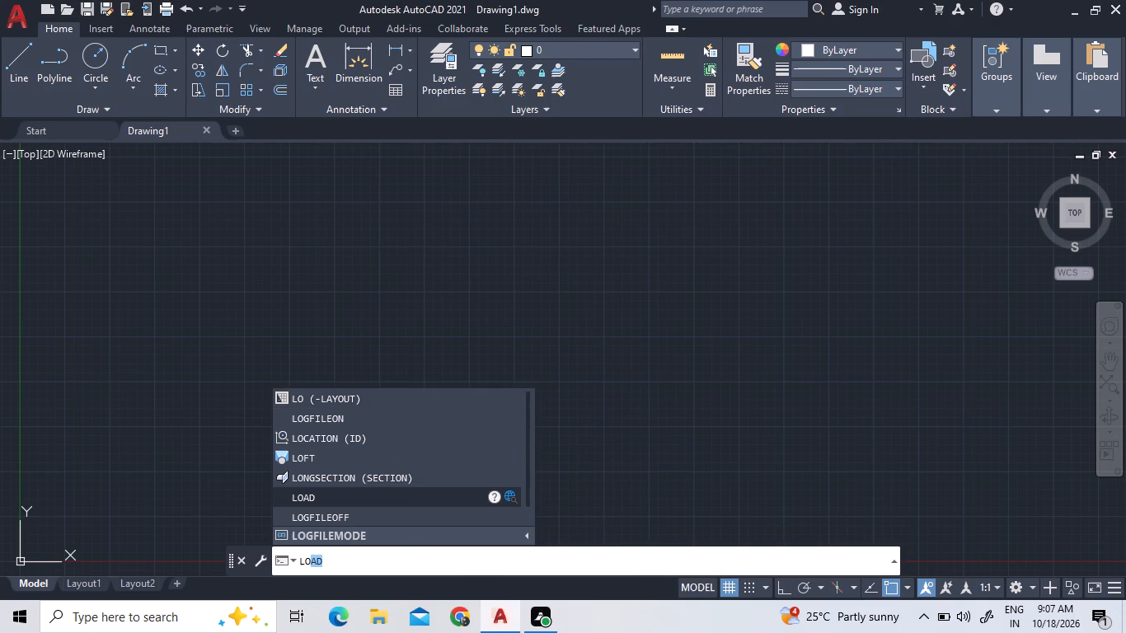
click(391, 416)
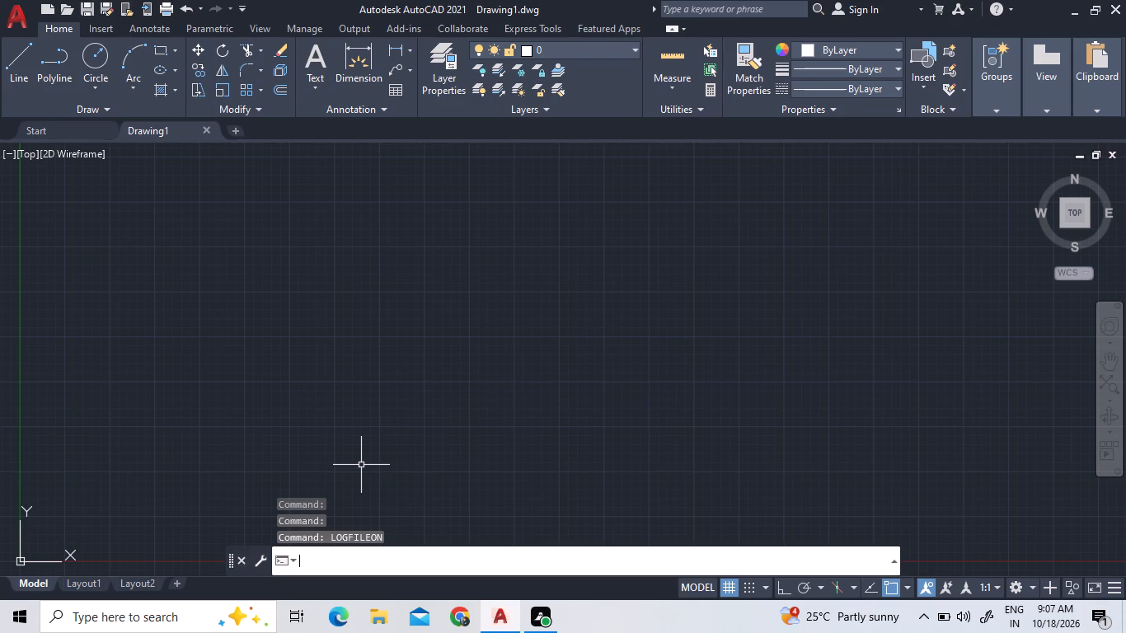
Configure the drawing units to Engineering length type with 0'-0" precision.
click(335, 560)
text(un)
key(Return)
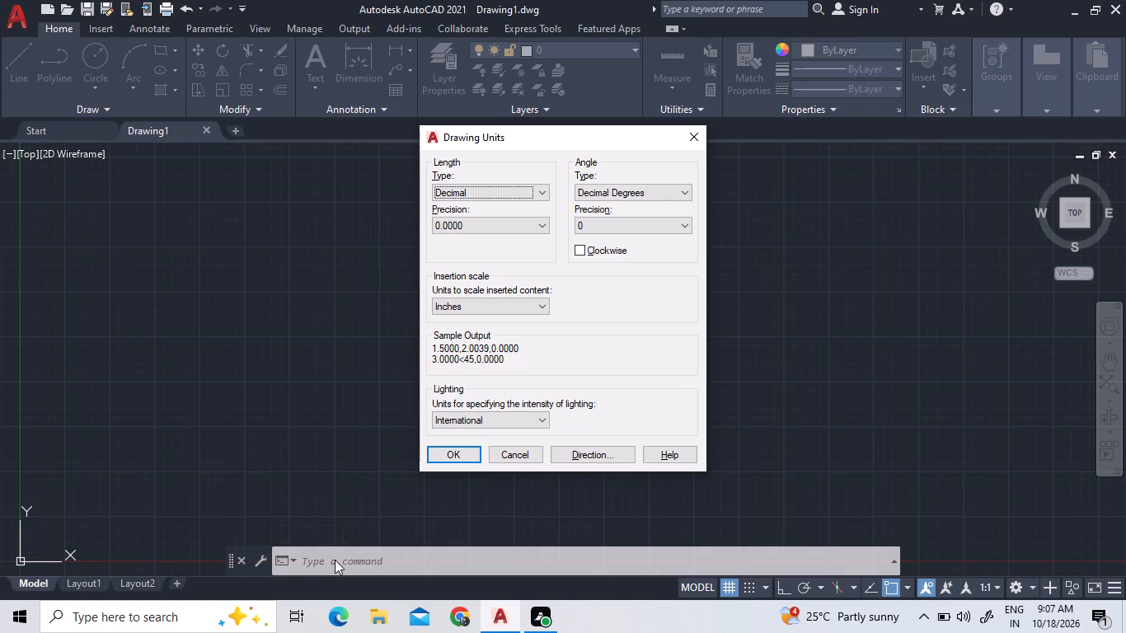
click(544, 189)
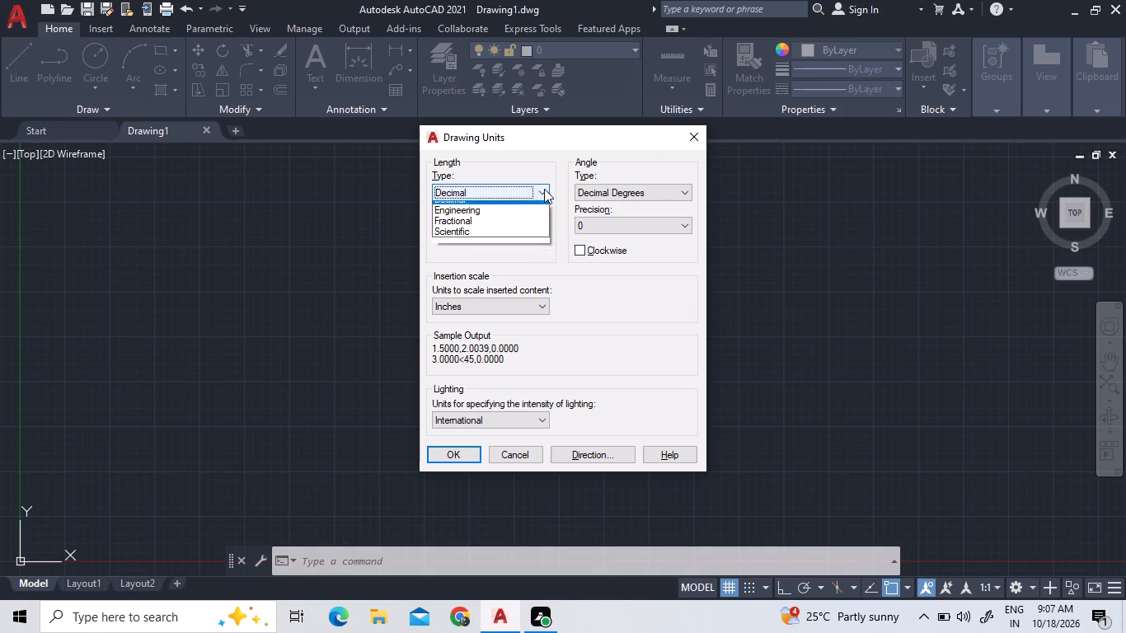
click(509, 228)
click(508, 228)
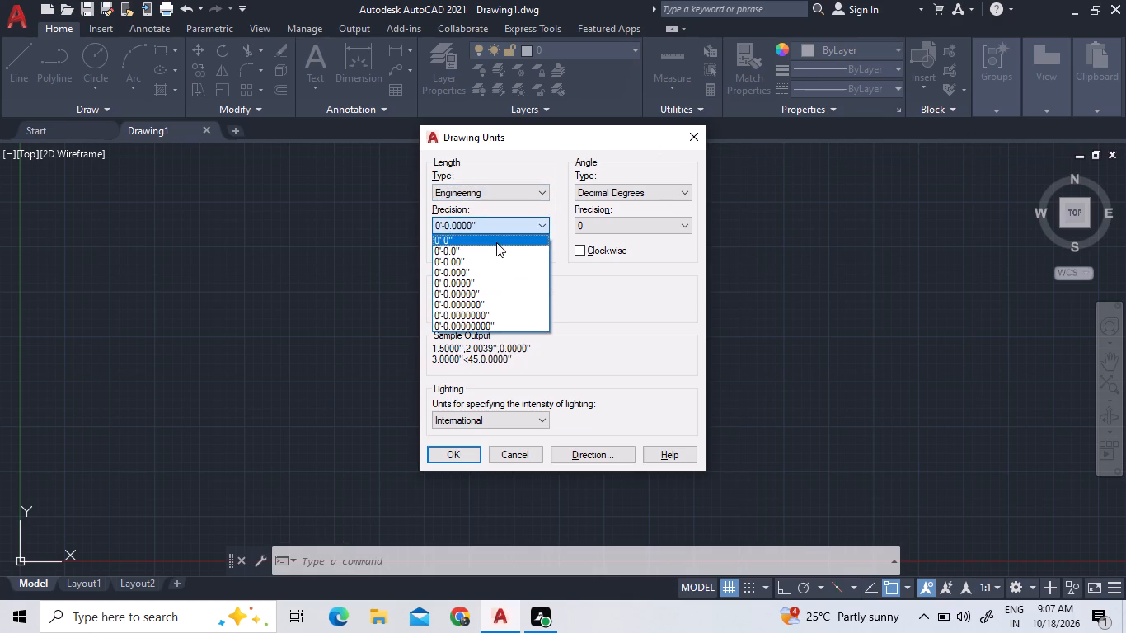
click(495, 242)
click(461, 455)
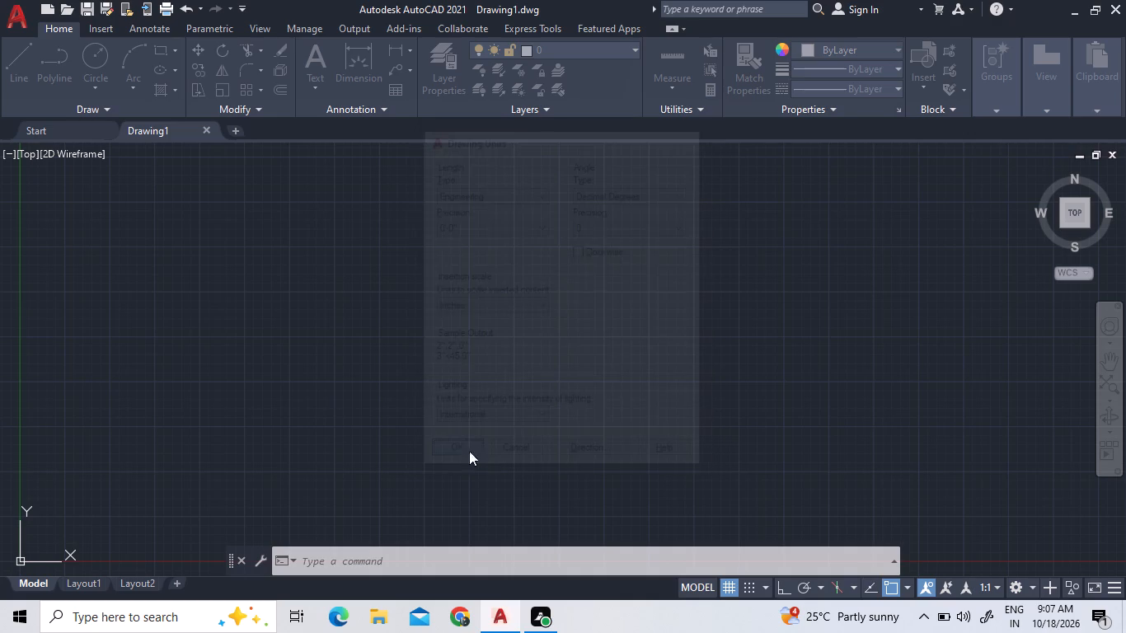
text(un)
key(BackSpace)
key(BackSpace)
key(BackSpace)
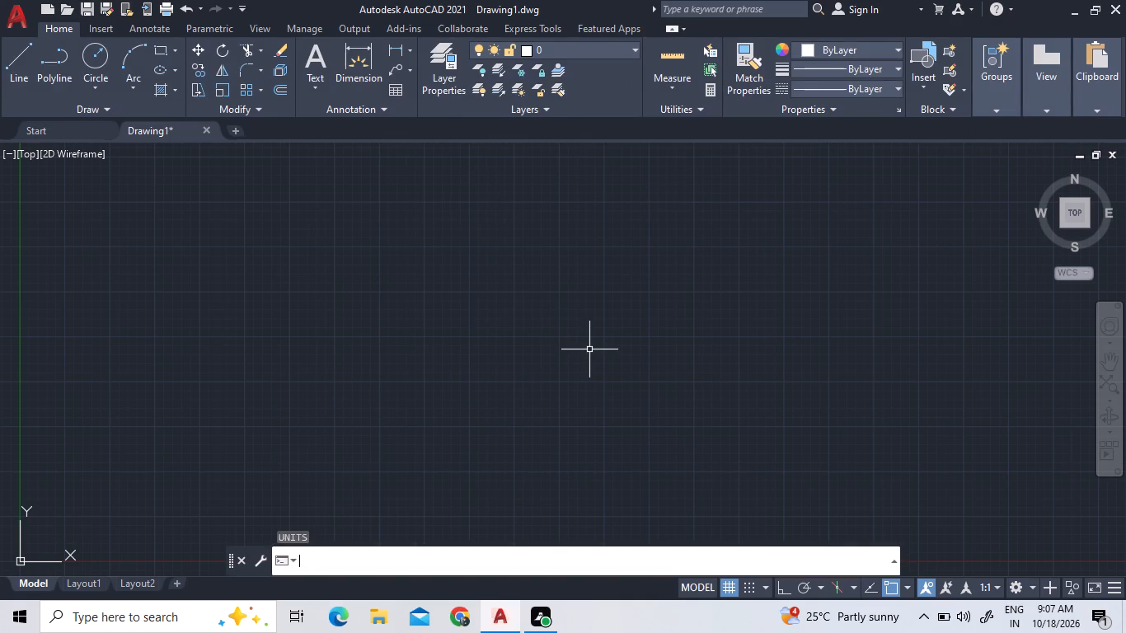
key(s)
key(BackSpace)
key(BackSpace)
Modify the Standard dimension style's primary units to Engineering format with 0'-0" precision.
text(dims)
key(Return)
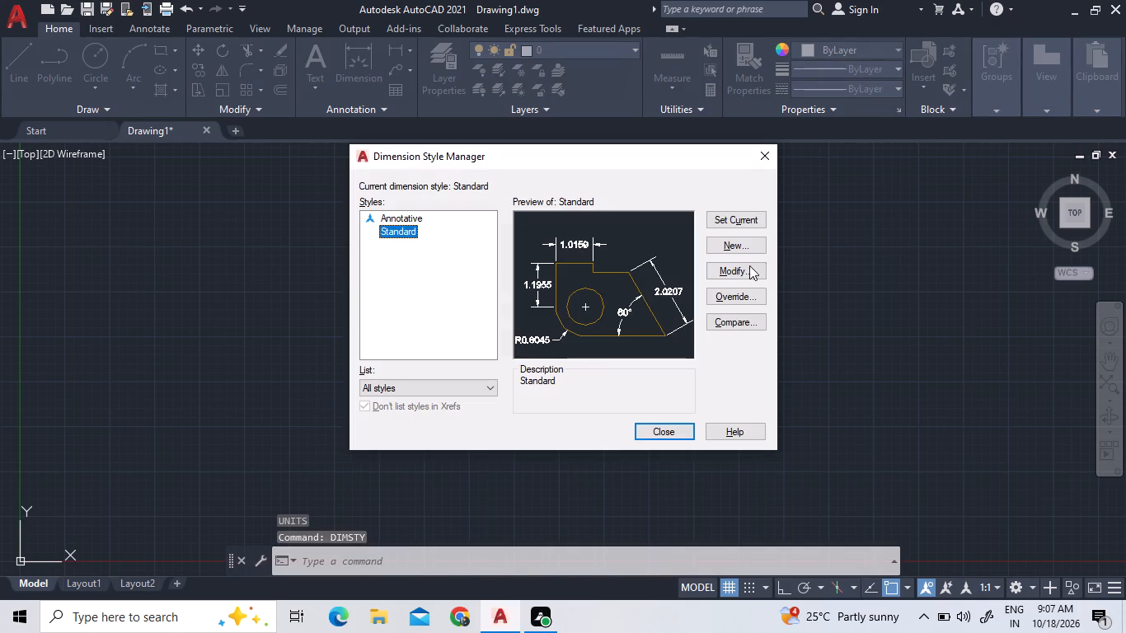
click(747, 271)
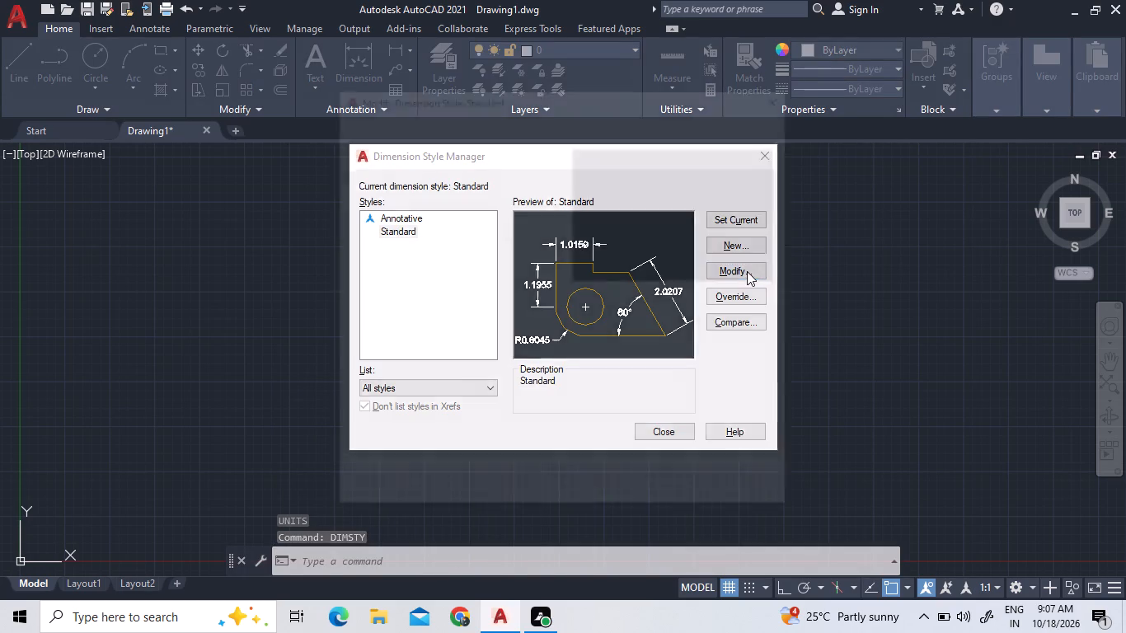
click(510, 124)
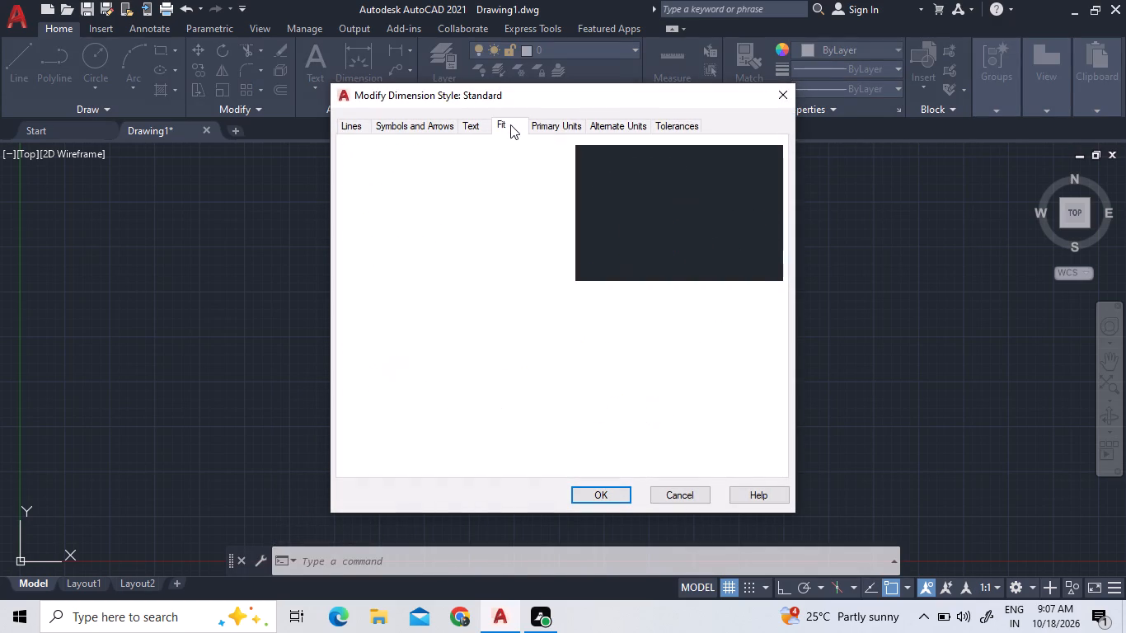
click(535, 129)
click(514, 162)
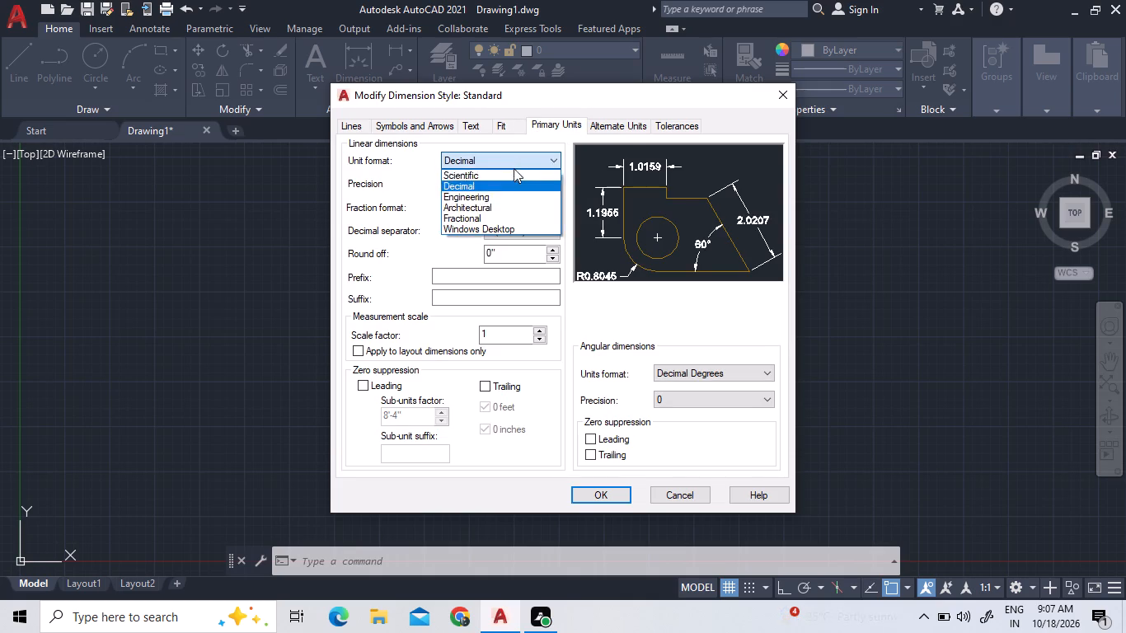
click(505, 192)
click(505, 185)
click(501, 197)
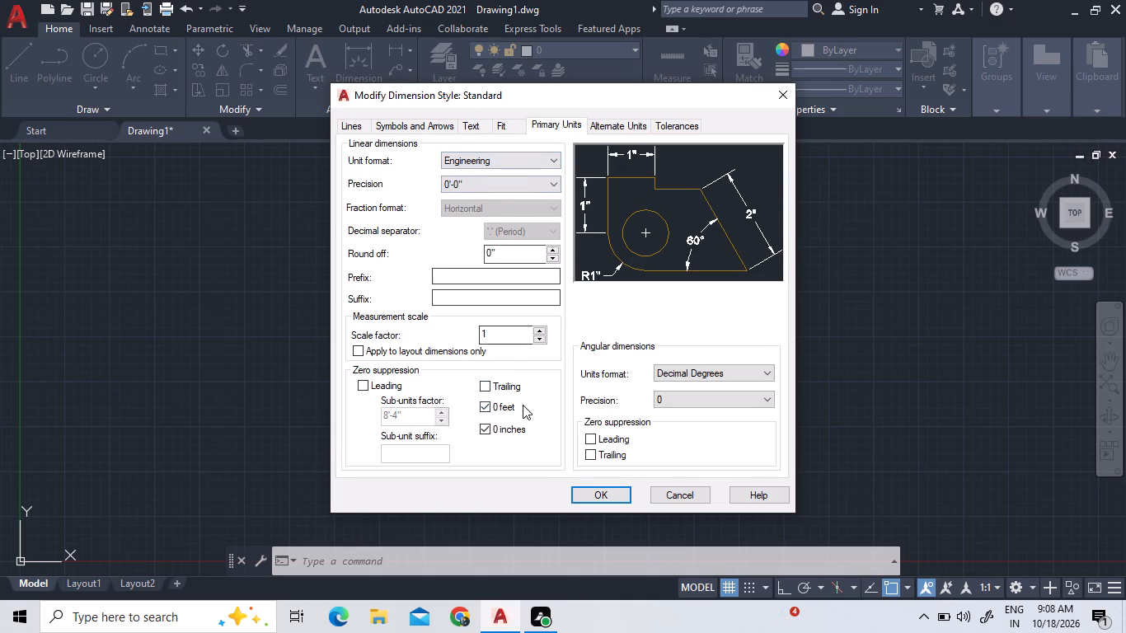
Set the Standard dimension style's text height to 2".
click(470, 118)
click(469, 127)
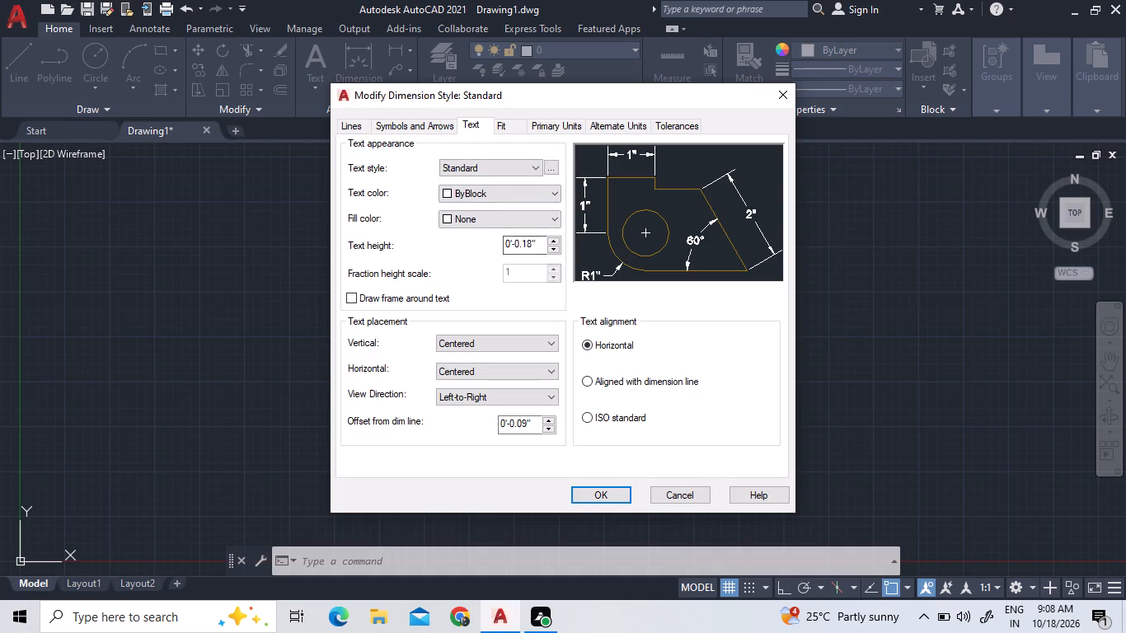
click(535, 242)
click(535, 242)
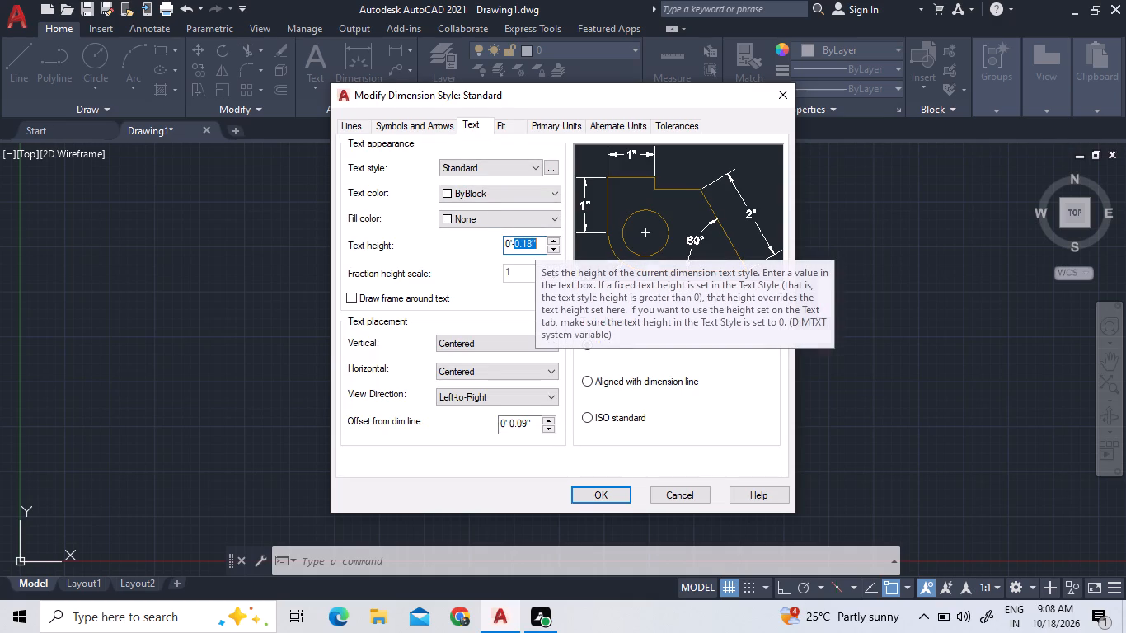
key(BackSpace)
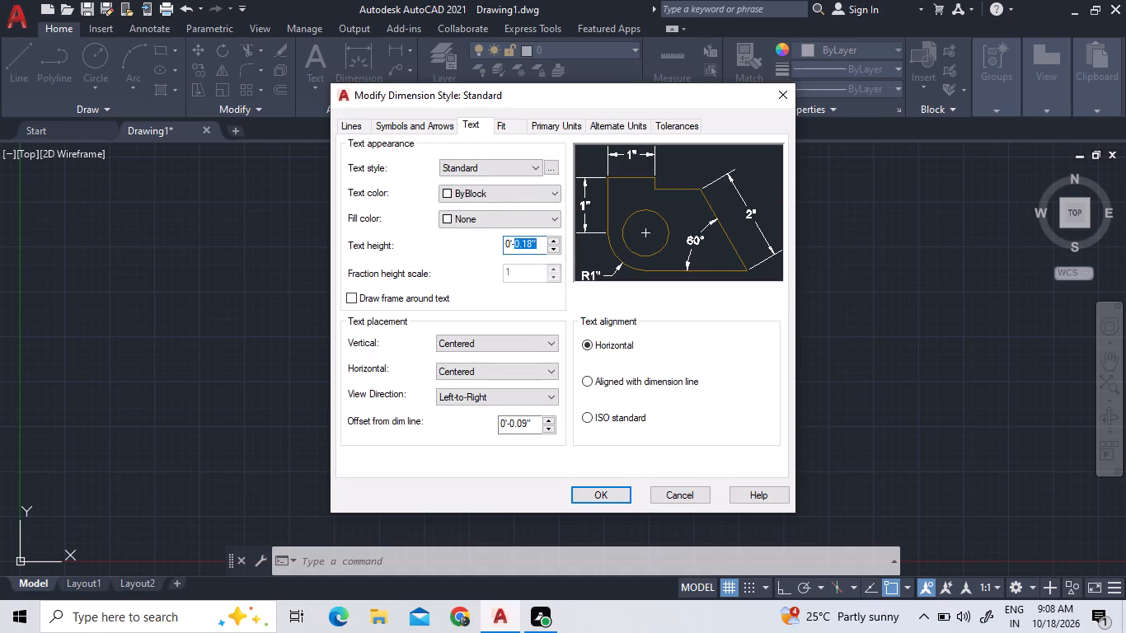
key(BackSpace)
key(BackSpace)
key(BackSpace)
key(BackSpace)
key(BackSpace)
text(2")
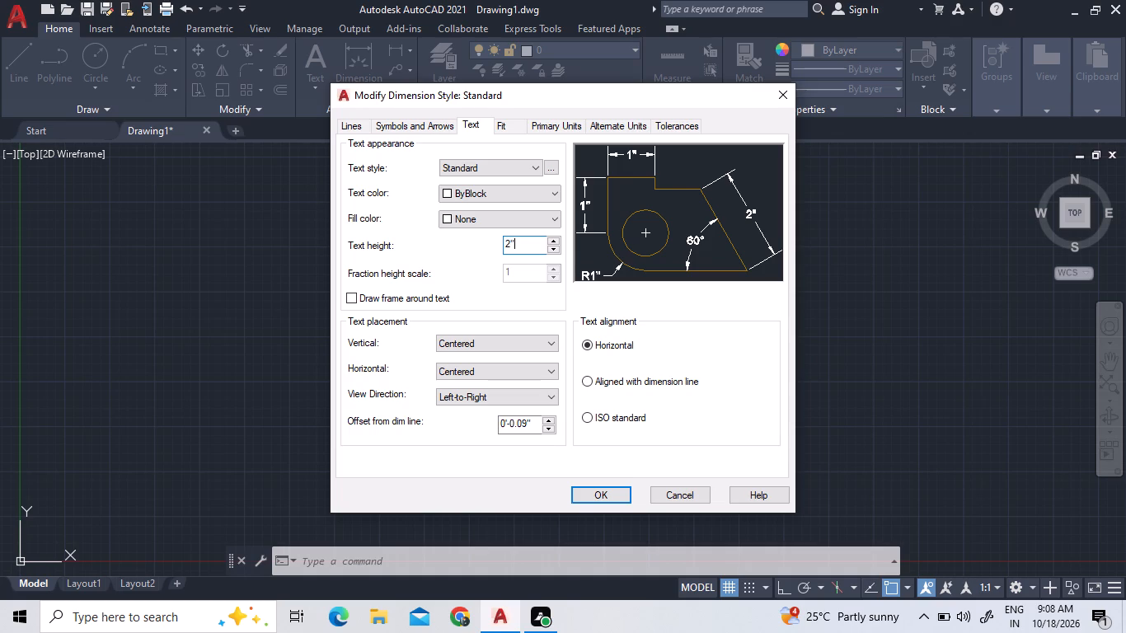
key(Return)
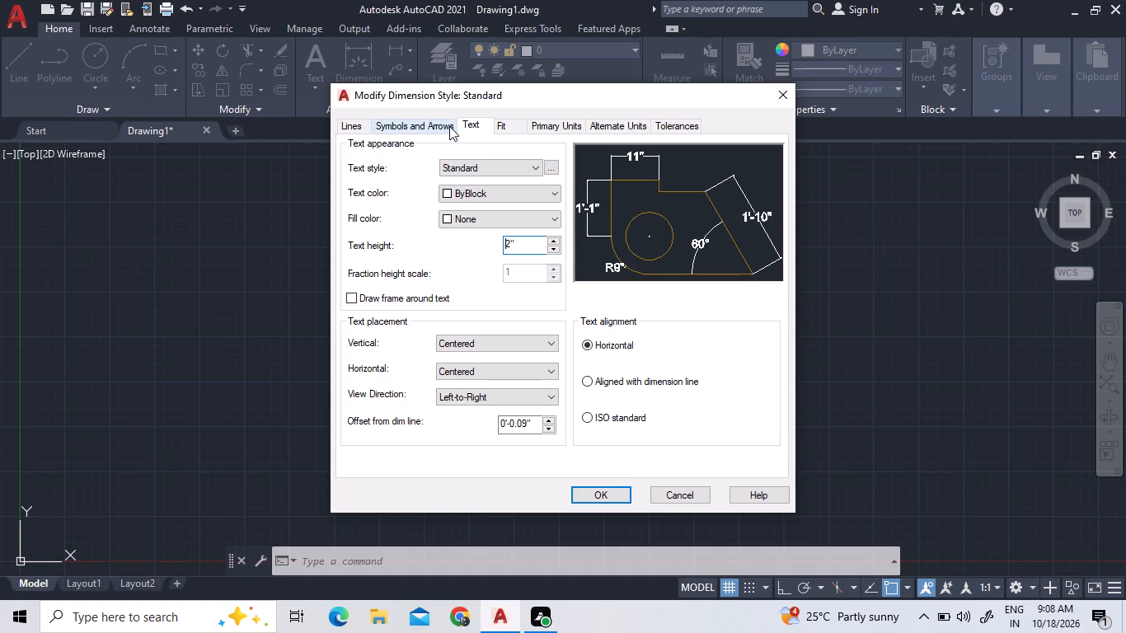
Set the arrow size of the Standard dimension style to 2".
click(449, 126)
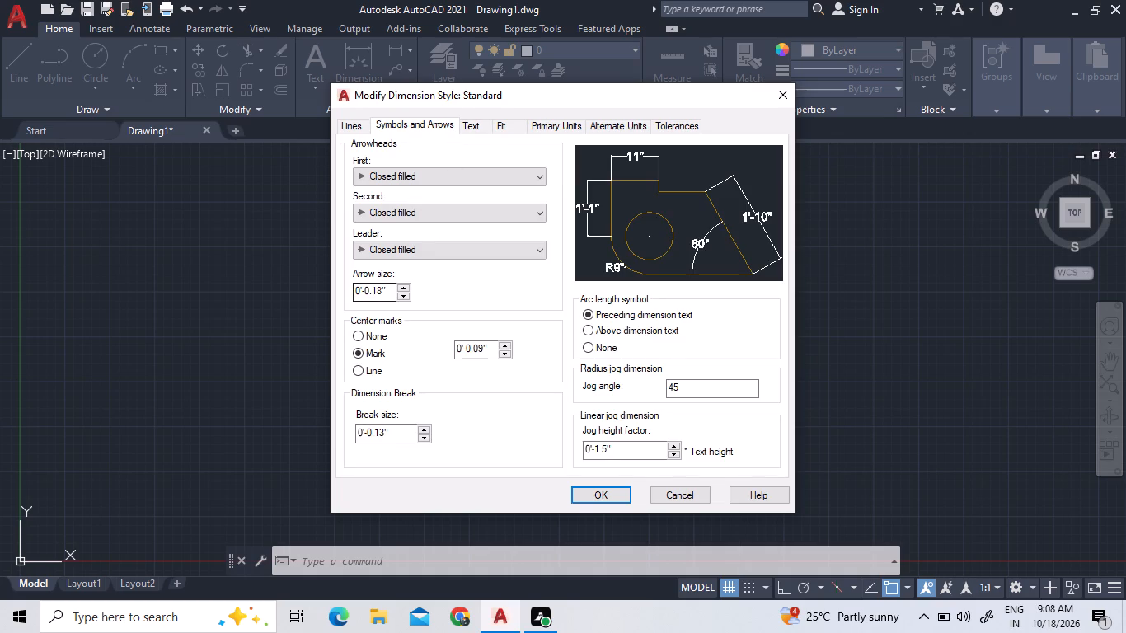
click(392, 289)
drag(392, 289, 379, 285)
drag(379, 285, 354, 279)
click(354, 279)
text(2")
key(Return)
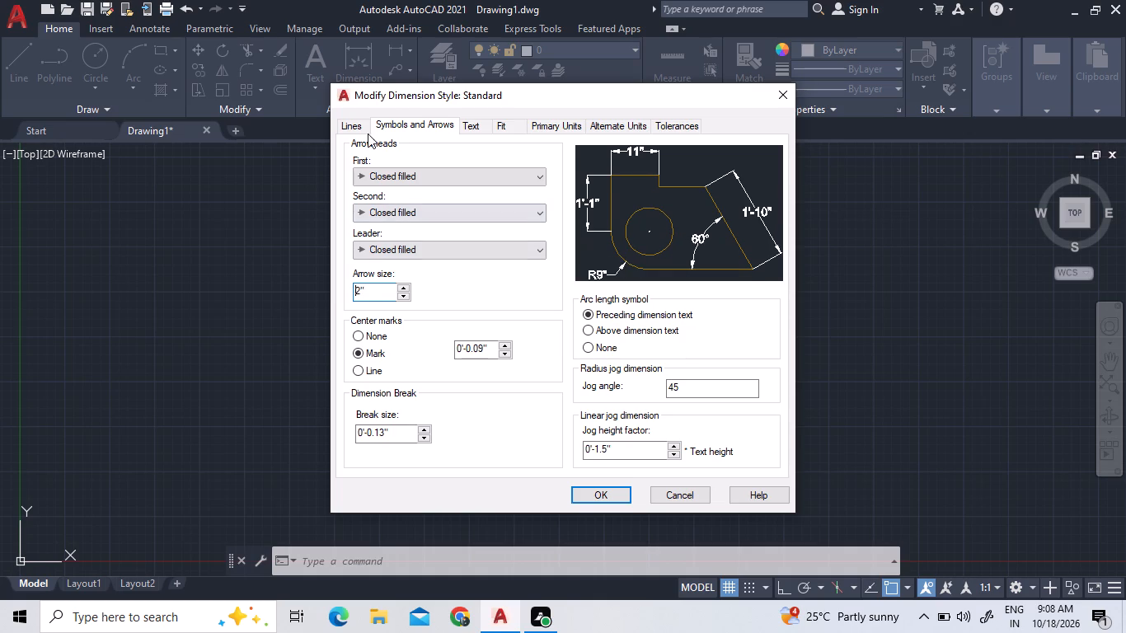
Set the dimension lines' baseline spacing to 4" in the Standard dimension style.
click(366, 131)
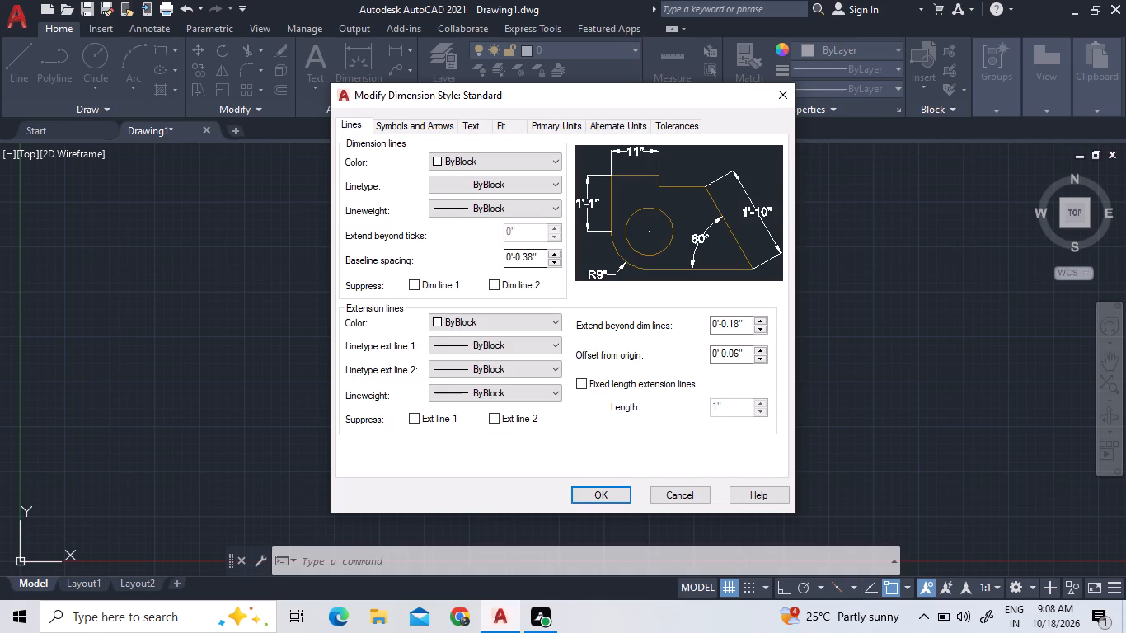
click(534, 254)
key(BackSpace)
key(BackSpace)
key(BackSpace)
key(BackSpace)
key(BackSpace)
key(BackSpace)
key(BackSpace)
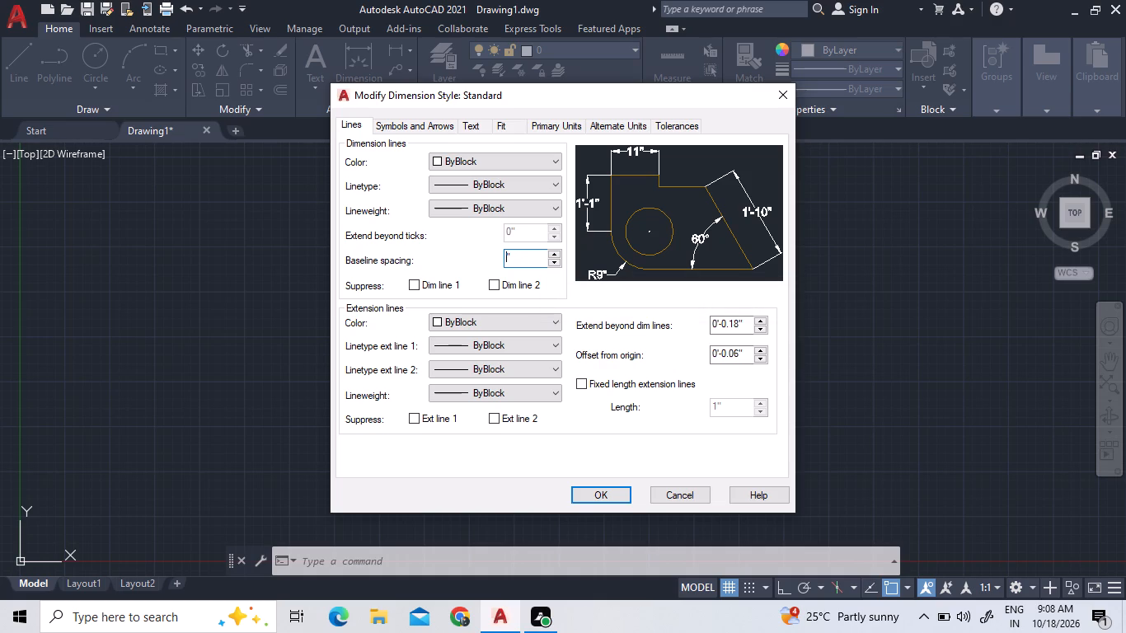
key(4)
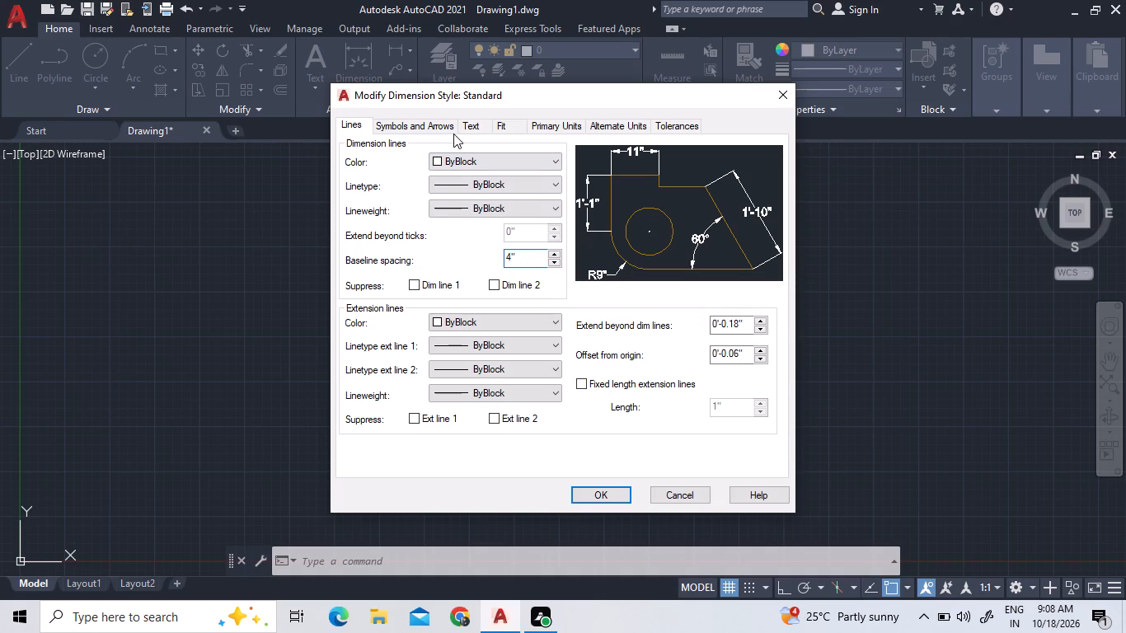
Review the remaining Standard dimension style settings, save the modified style and close the Dimension Style Manager.
click(443, 126)
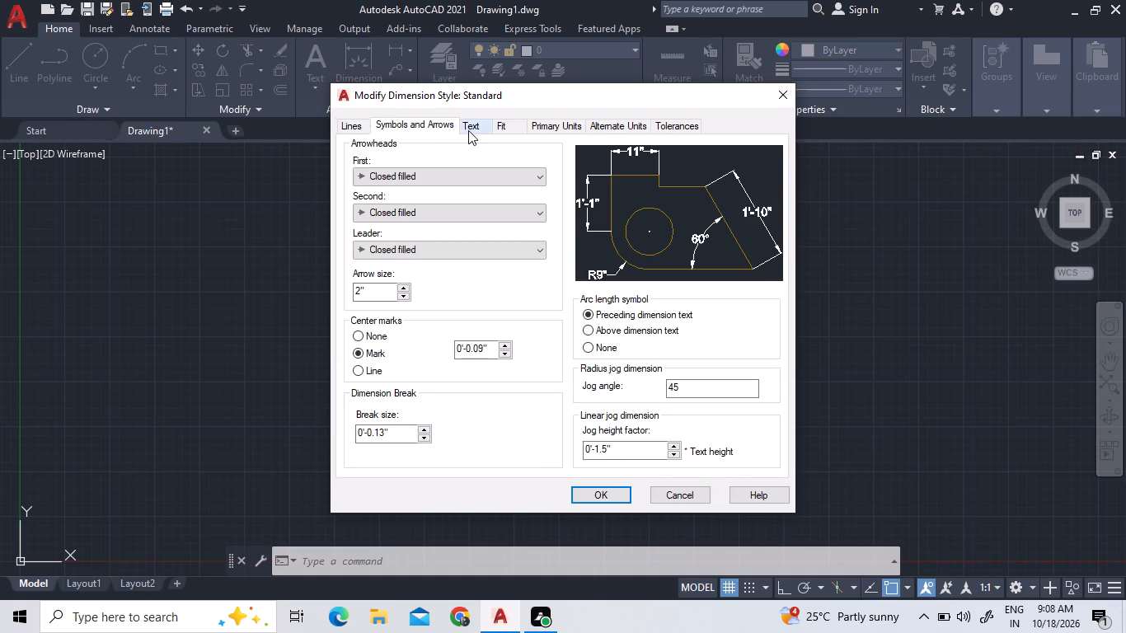
double_click(473, 129)
click(501, 127)
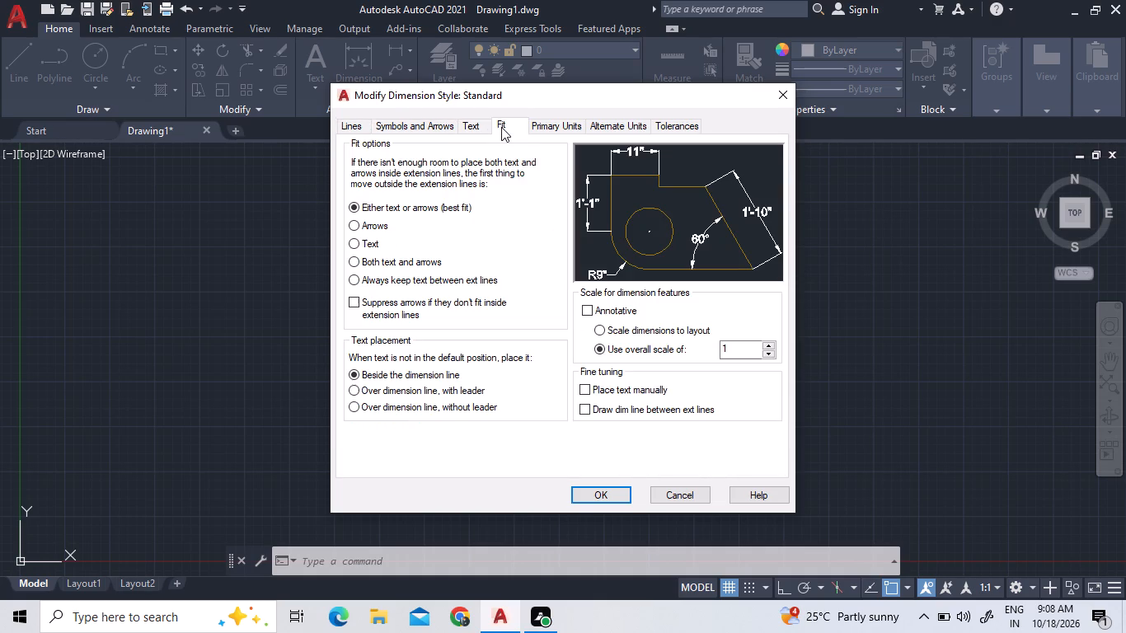
click(553, 132)
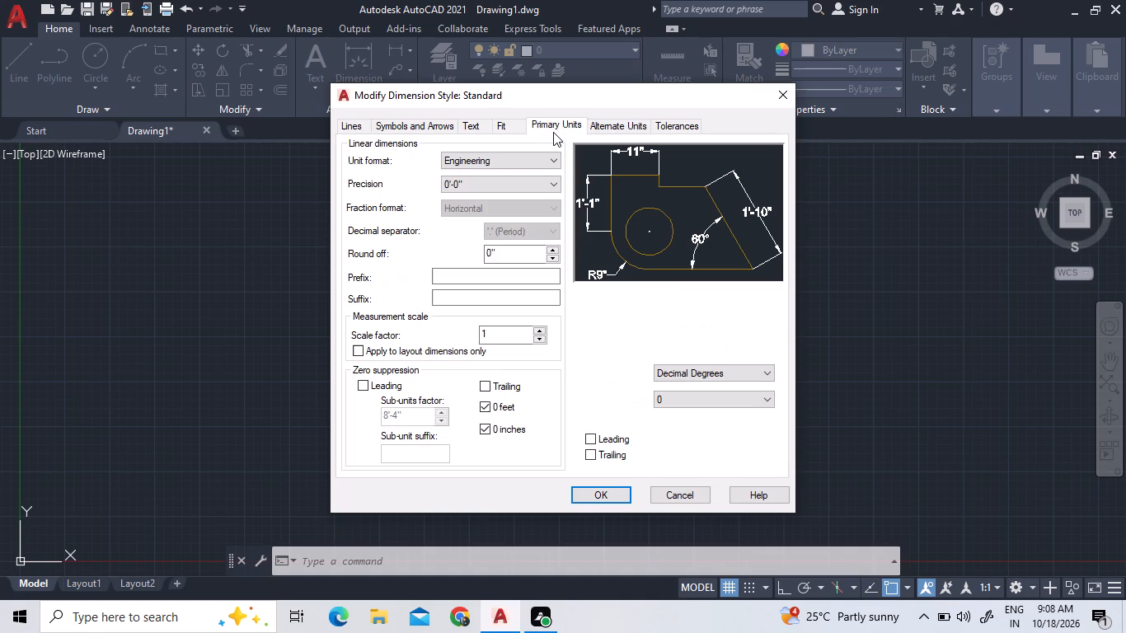
double_click(608, 127)
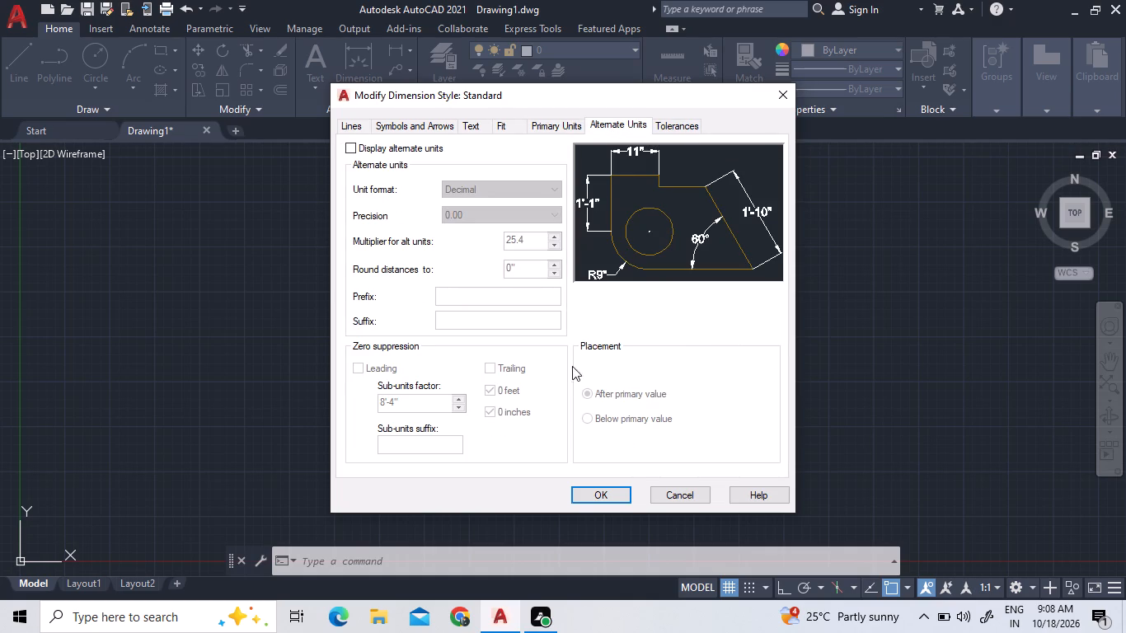
double_click(598, 491)
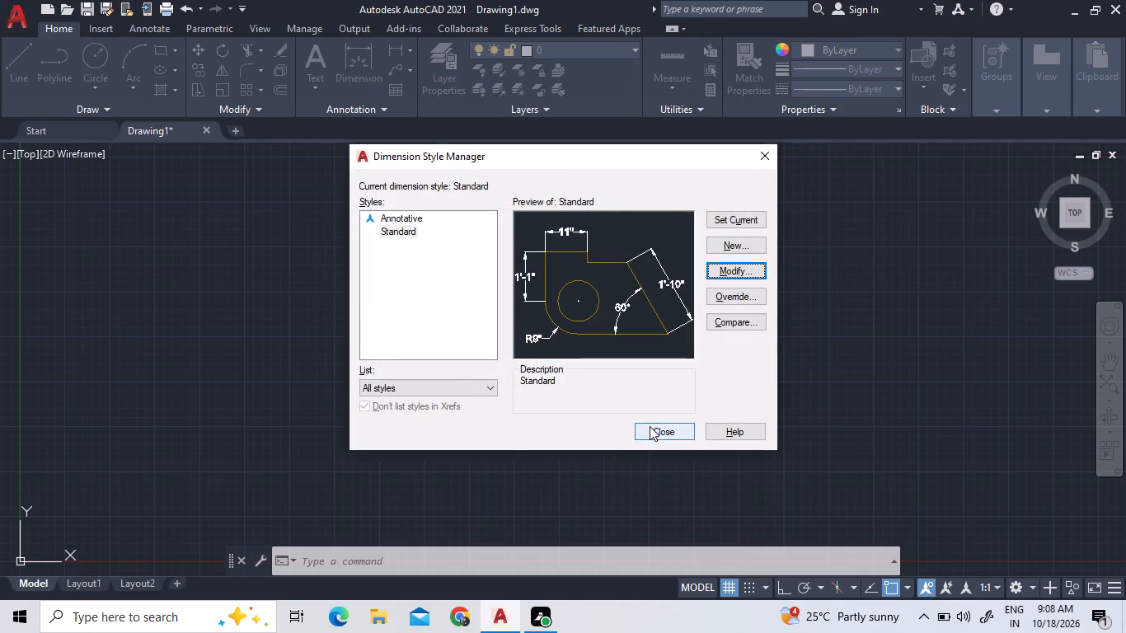
click(650, 429)
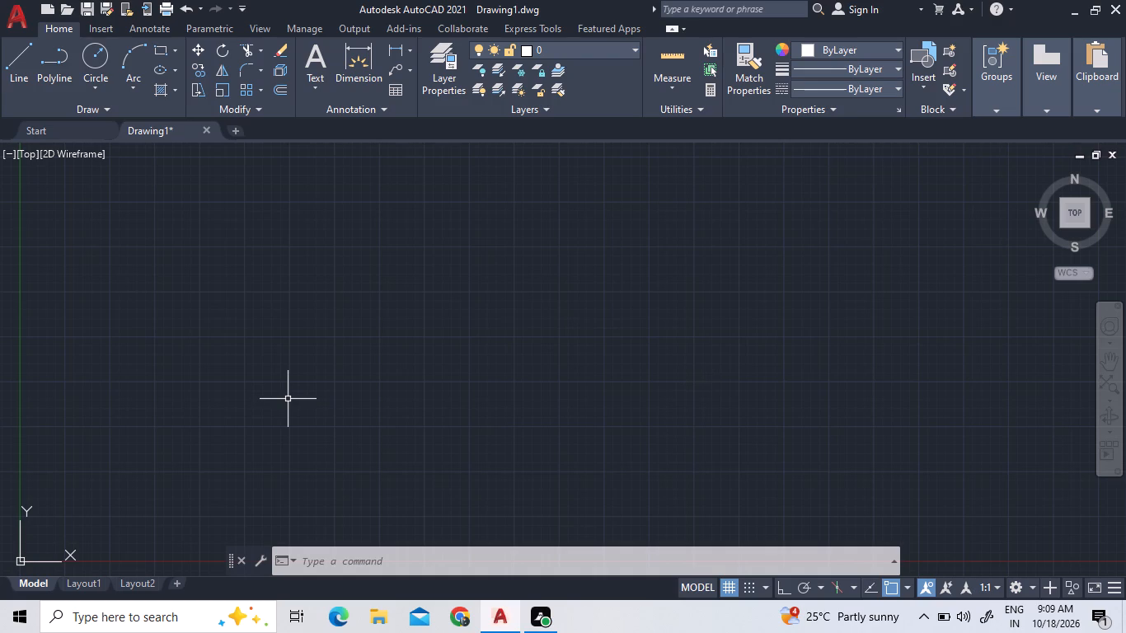
Turn on command log file recording with the LOGFILEON command.
text(limits)
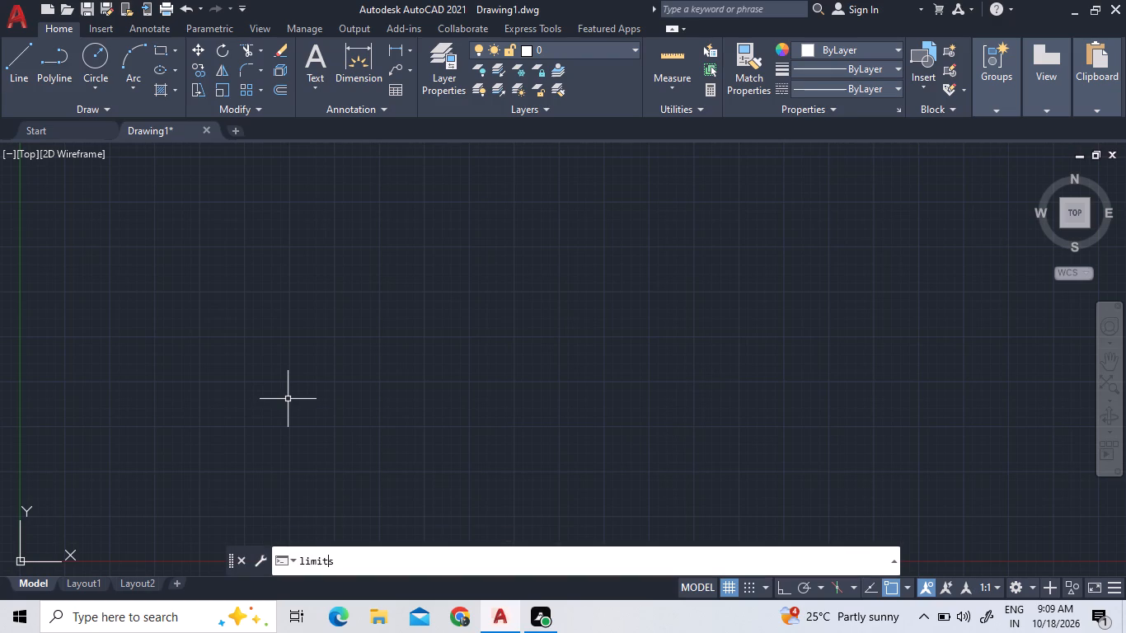
key(BackSpace)
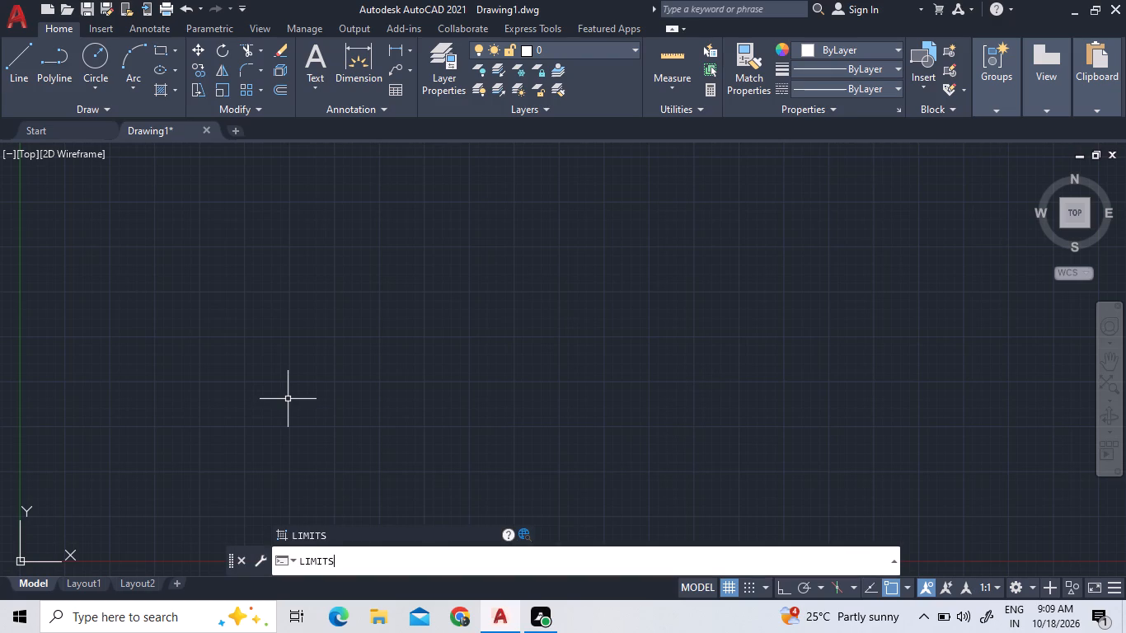
key(BackSpace)
key(BackSpace)
key(BackSpace)
key(BackSpace)
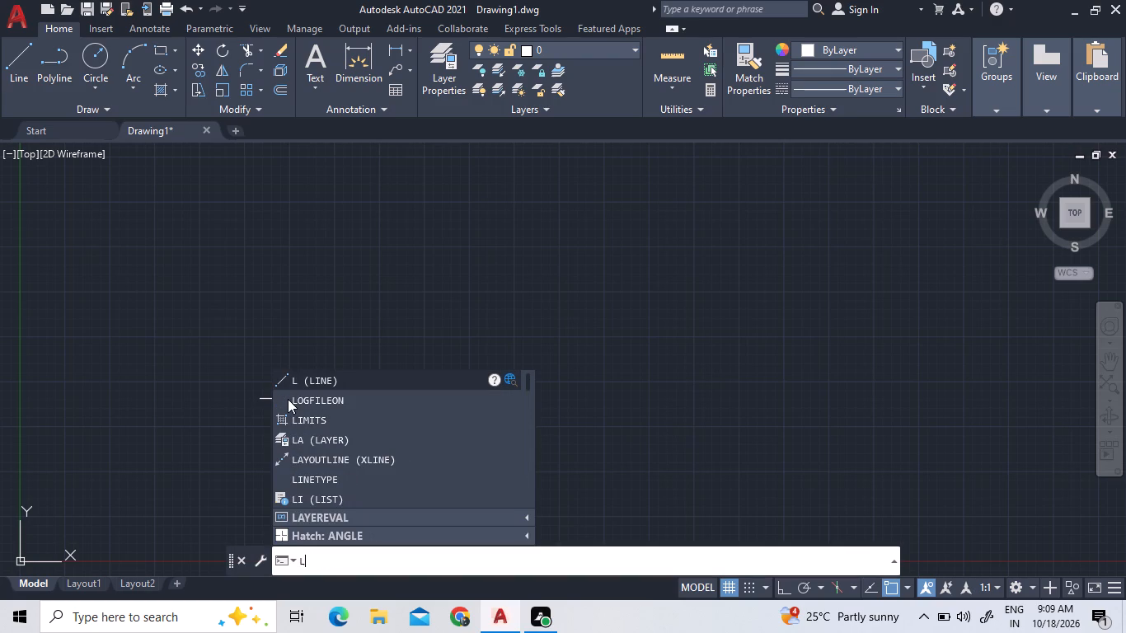
text(og)
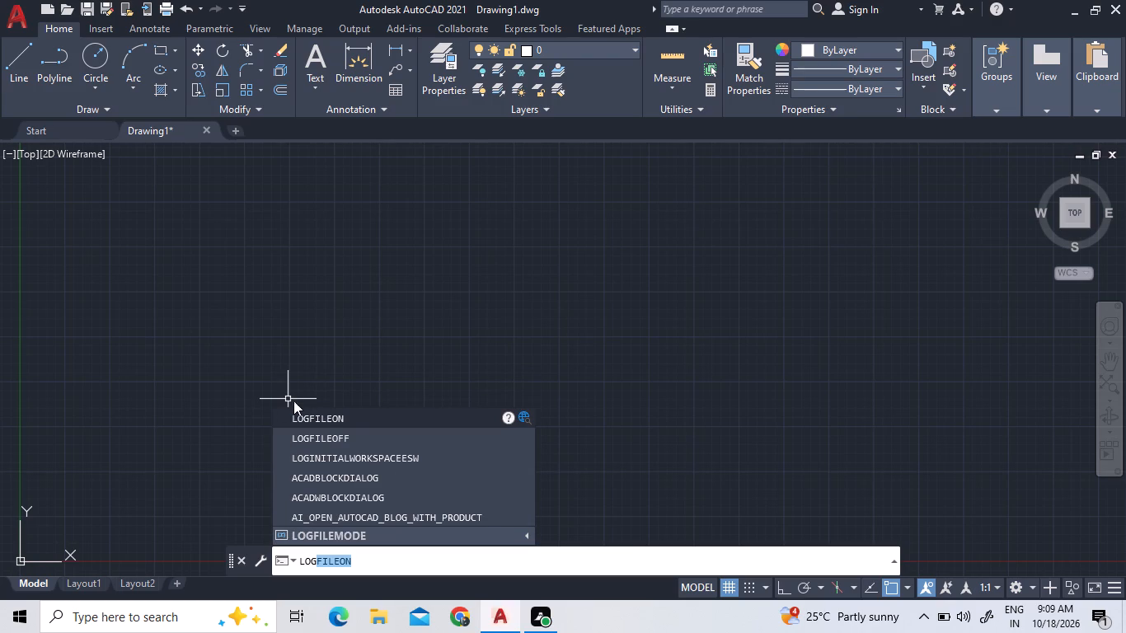
click(367, 421)
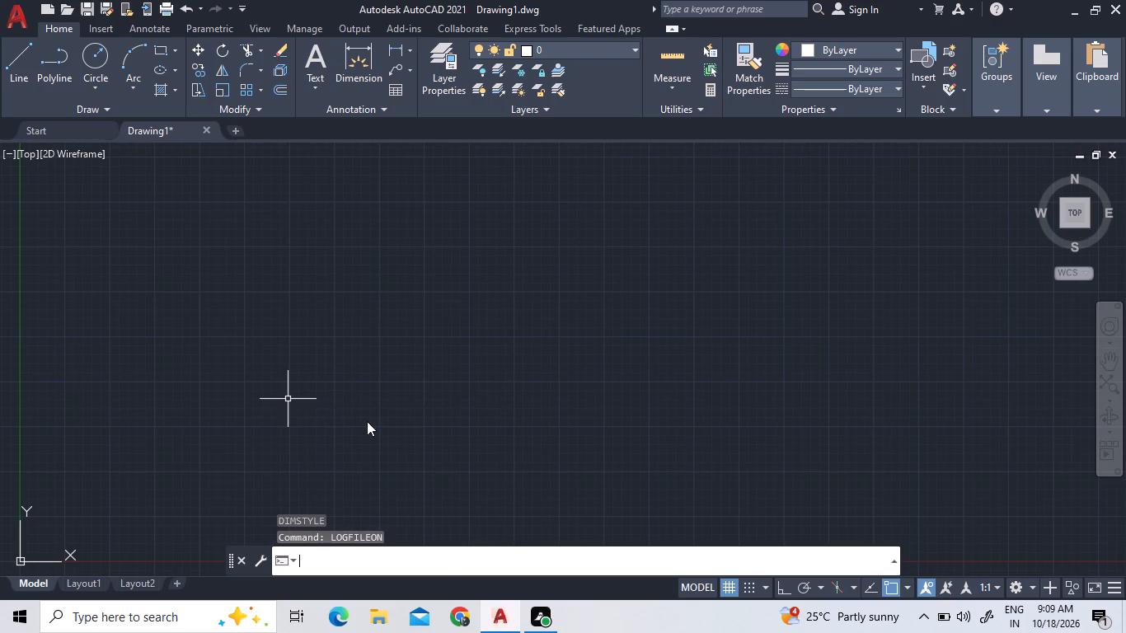
Set the model space limits with the lower left corner at 0'-0",0'-0" and the upper right corner at 200',200'.
text(limi)
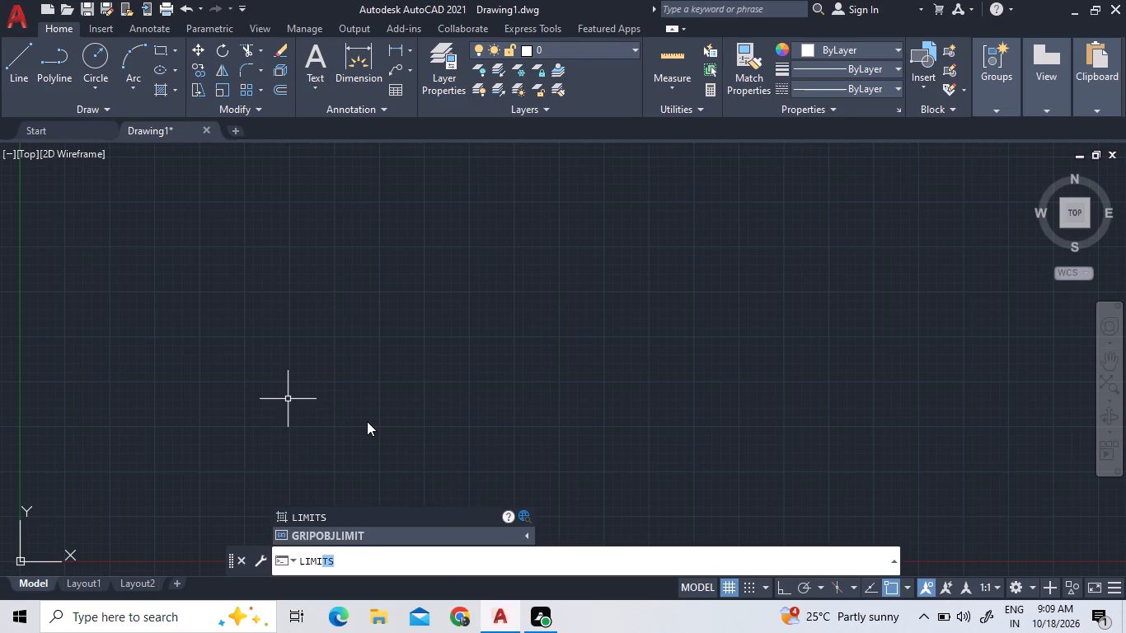
text(ts)
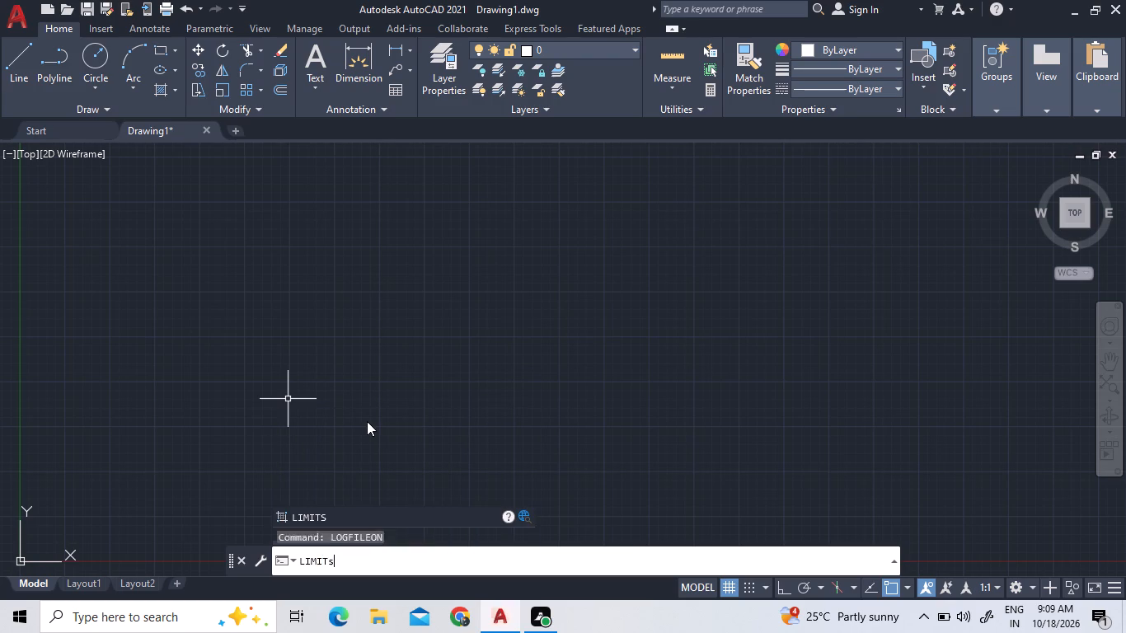
key(Return)
key(Return)
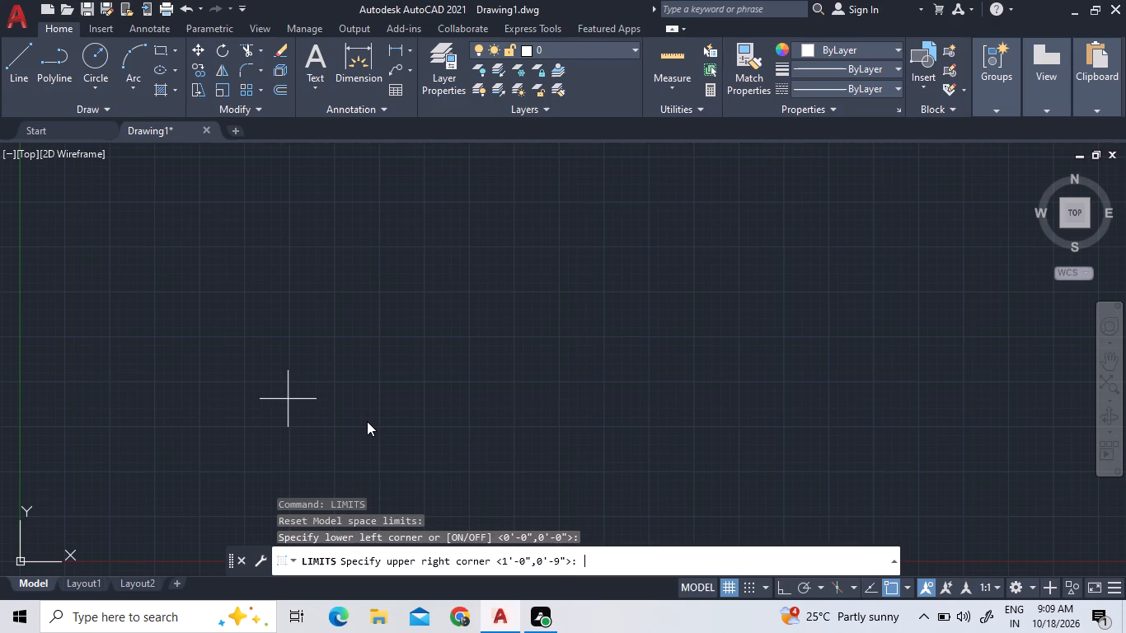
text(200',)
text(200')
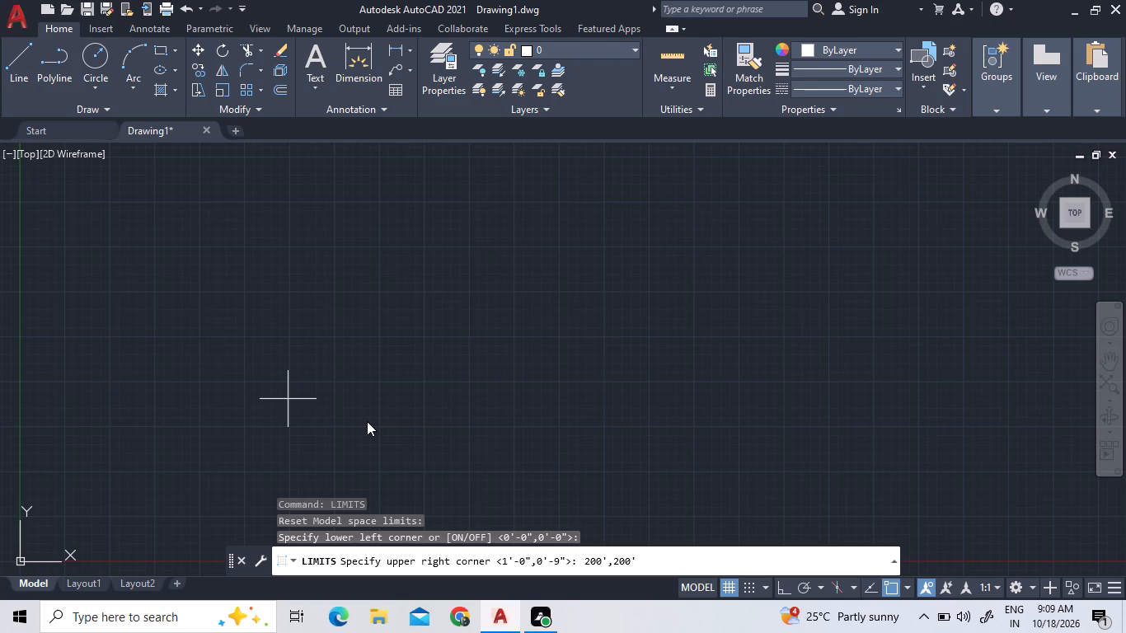
key(Return)
text(z a)
key(space)
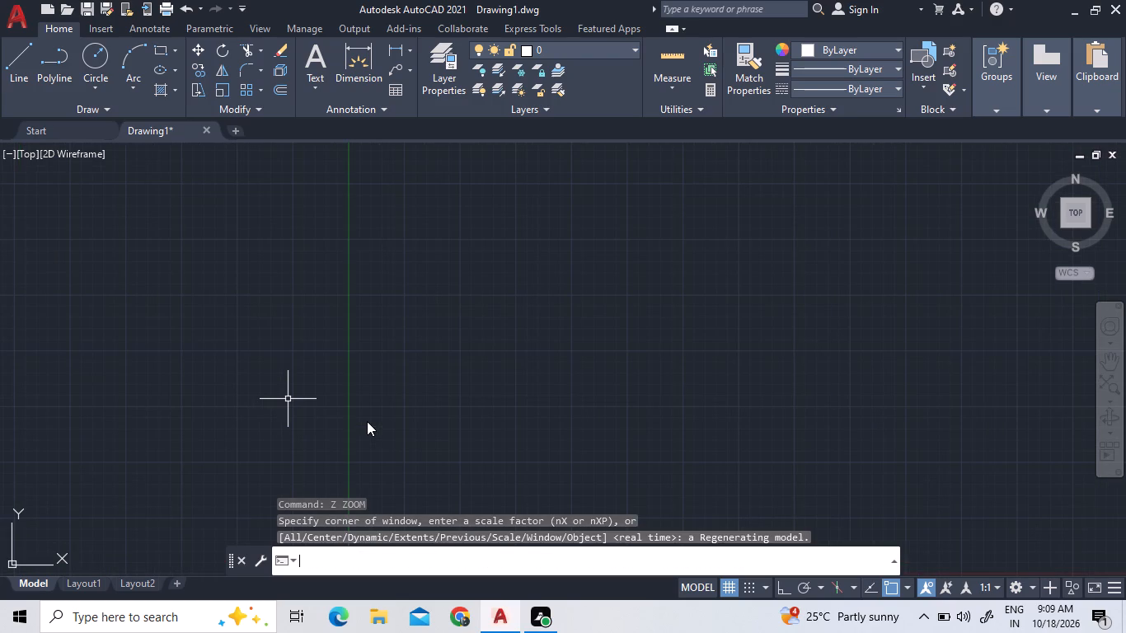
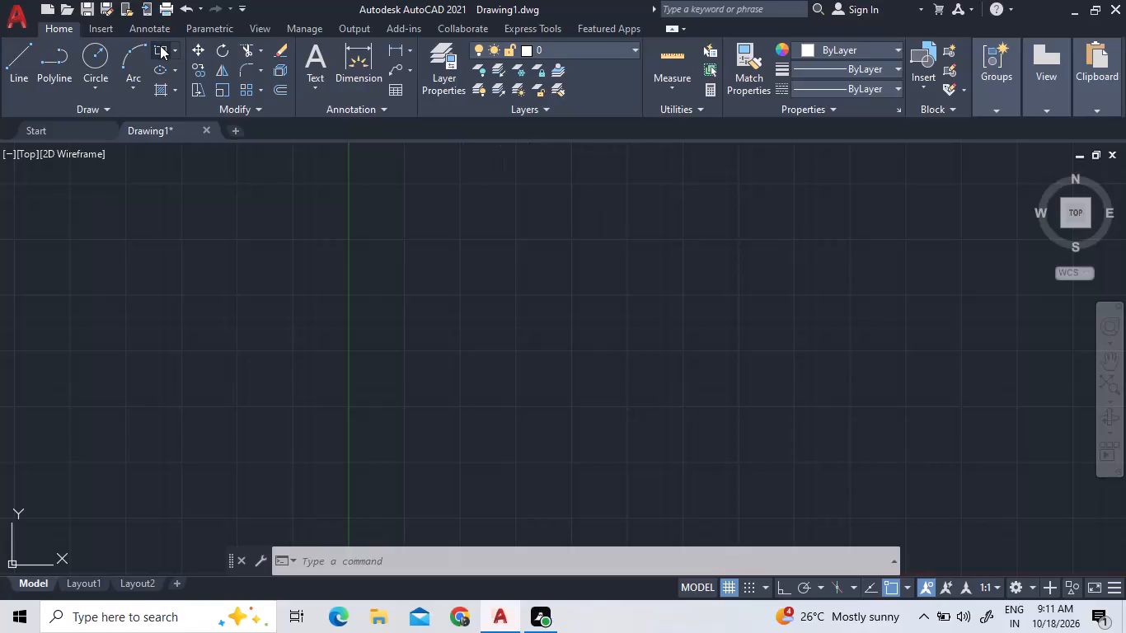
Draw a rectangle with a length of 12' and a width of 10' in the open drawing area.
click(447, 307)
click(579, 560)
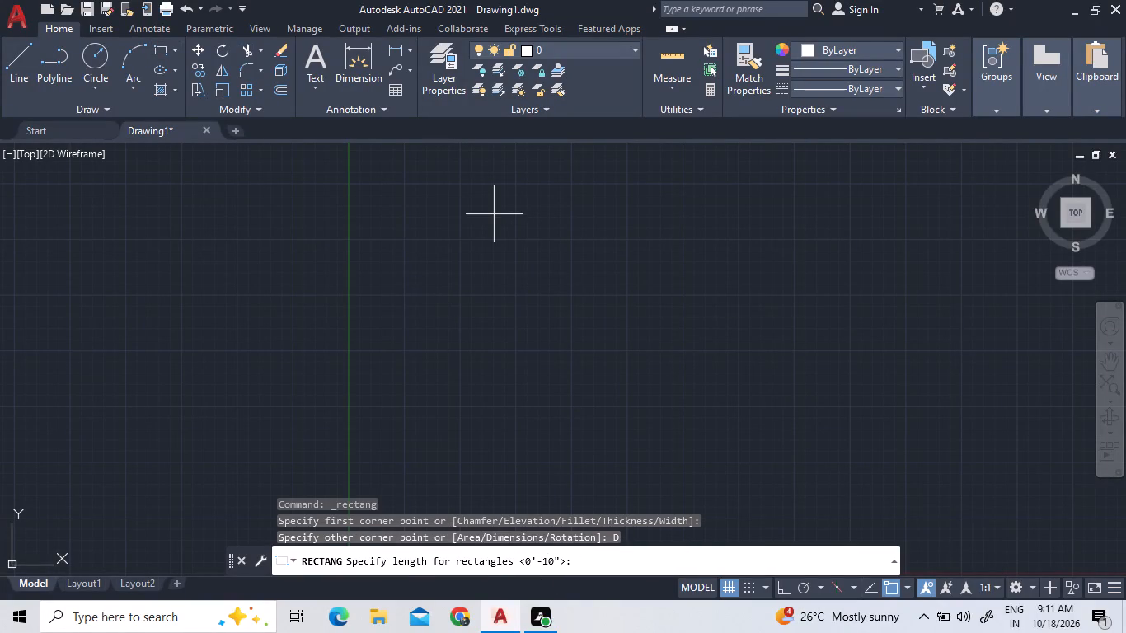
text(12')
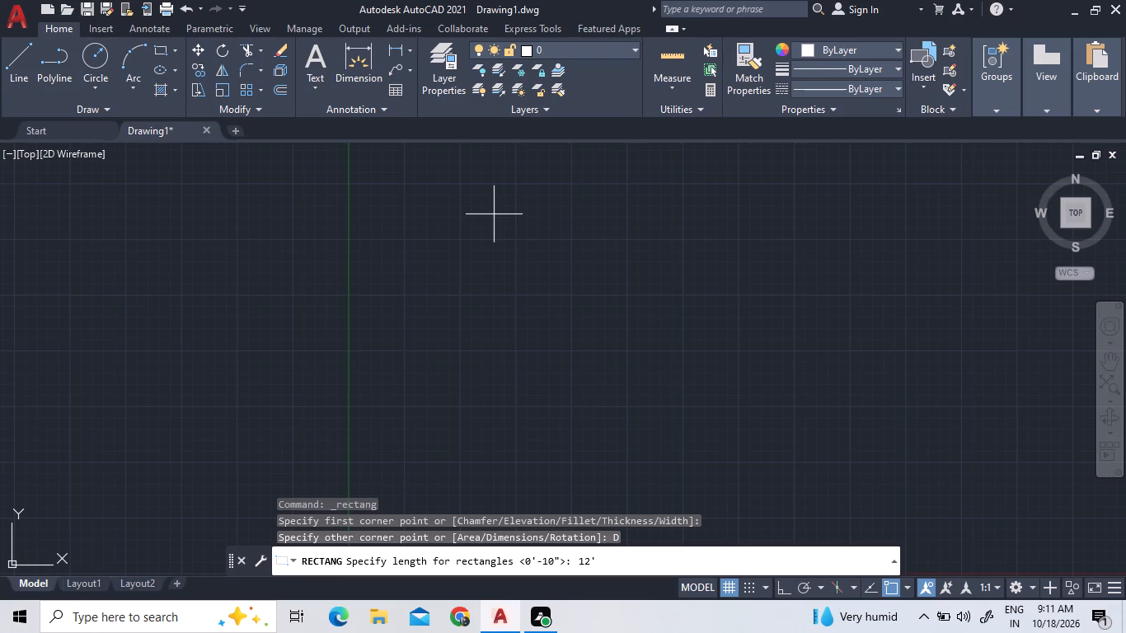
key(Return)
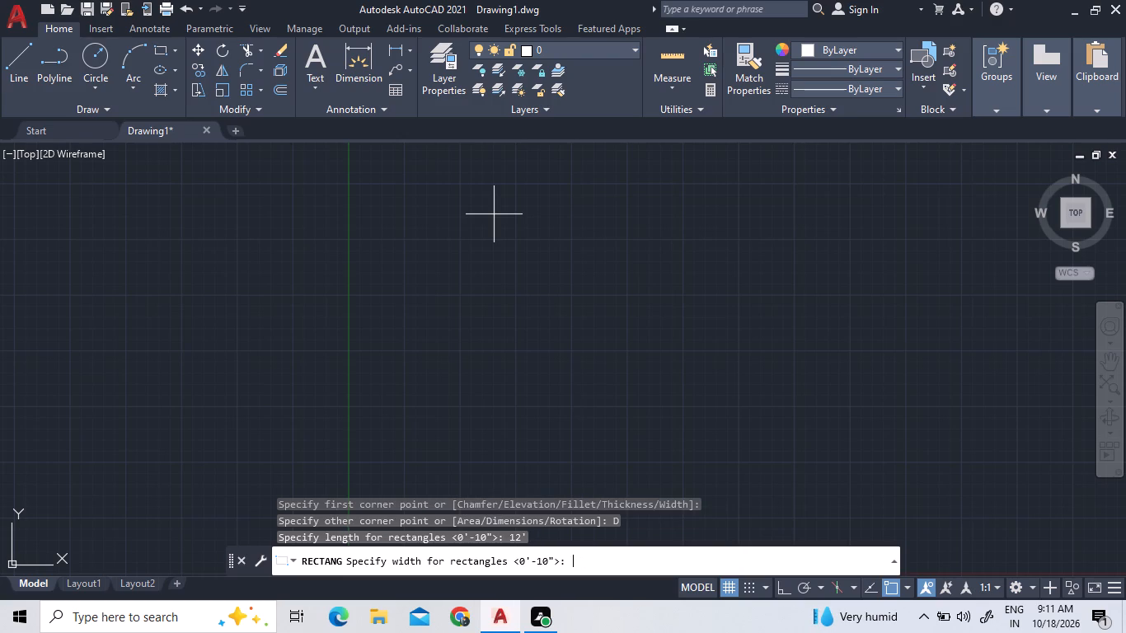
text(10')
key(Return)
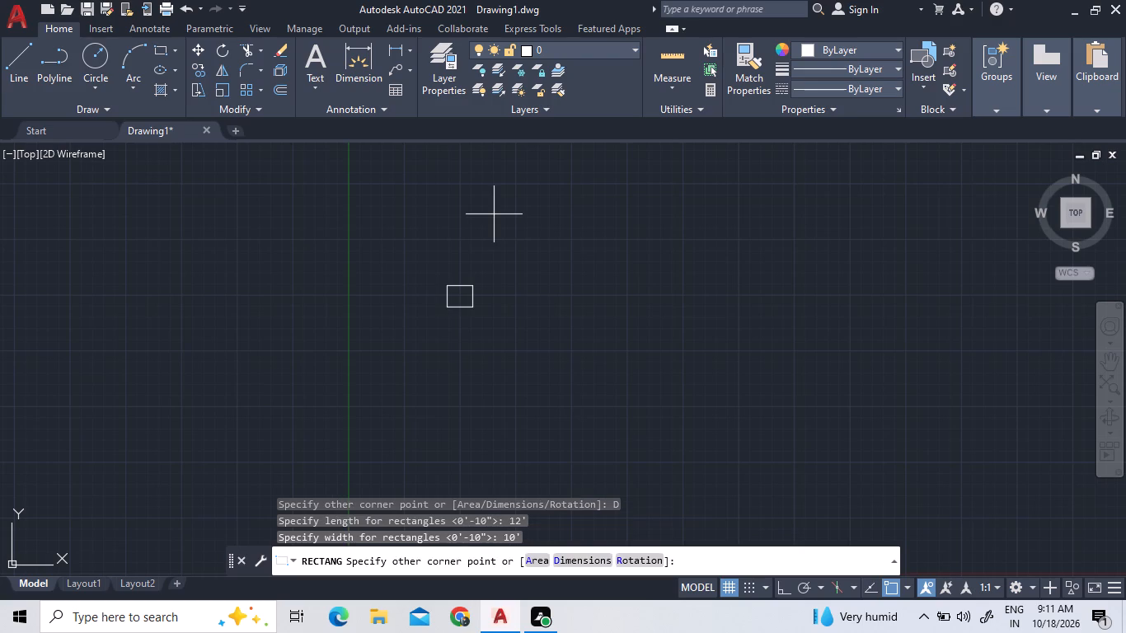
double_click(392, 306)
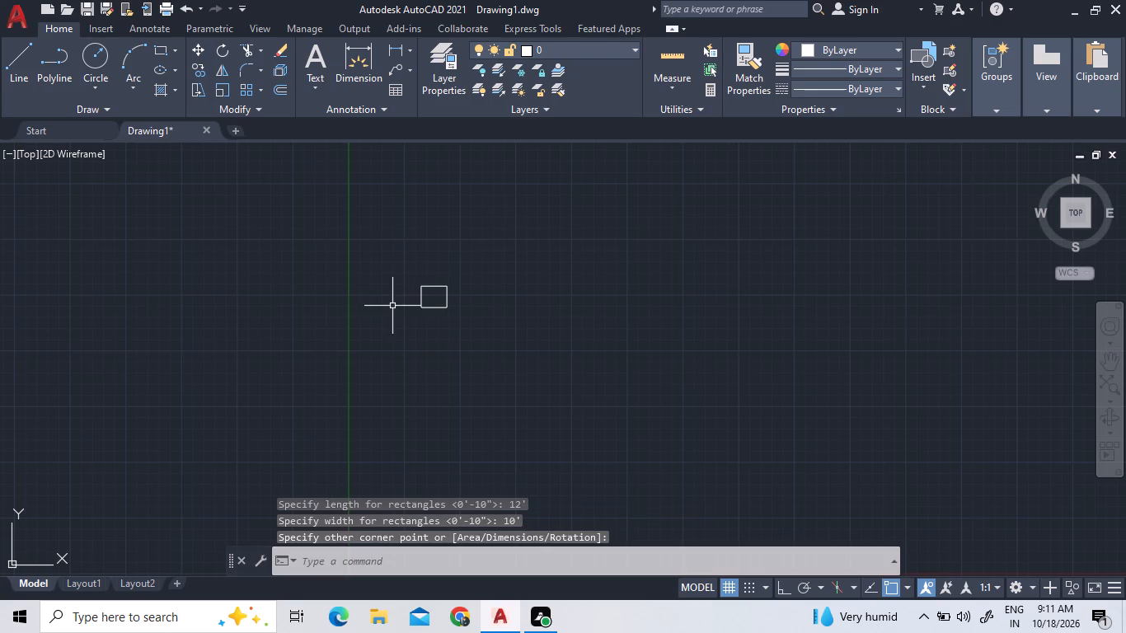
Measure the side lengths of the new rectangle with Quick Measure.
scroll(429, 290, up, 4)
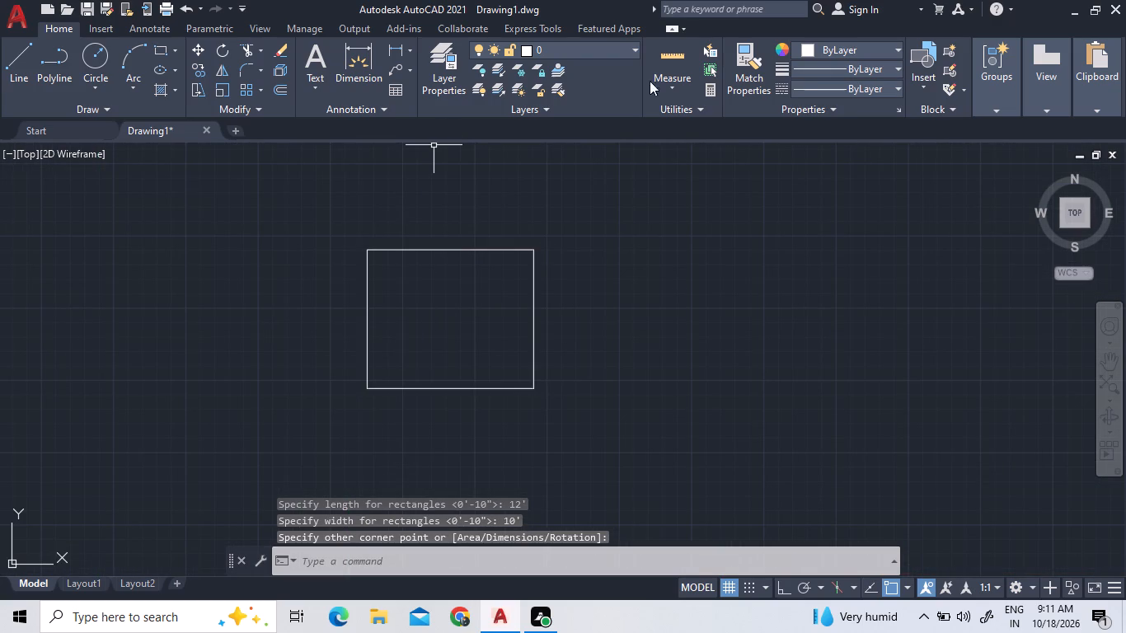
click(683, 56)
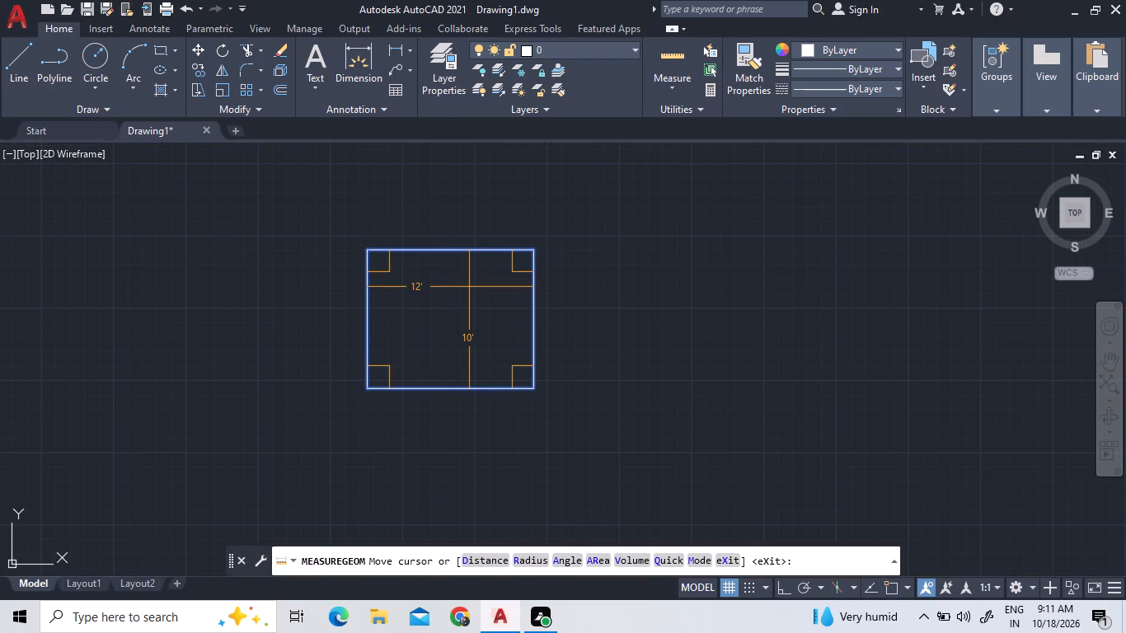
scroll(469, 287, up, 1)
Offset the 12' by 10' rectangle outward by 9" to form the room's outer wall line.
click(285, 92)
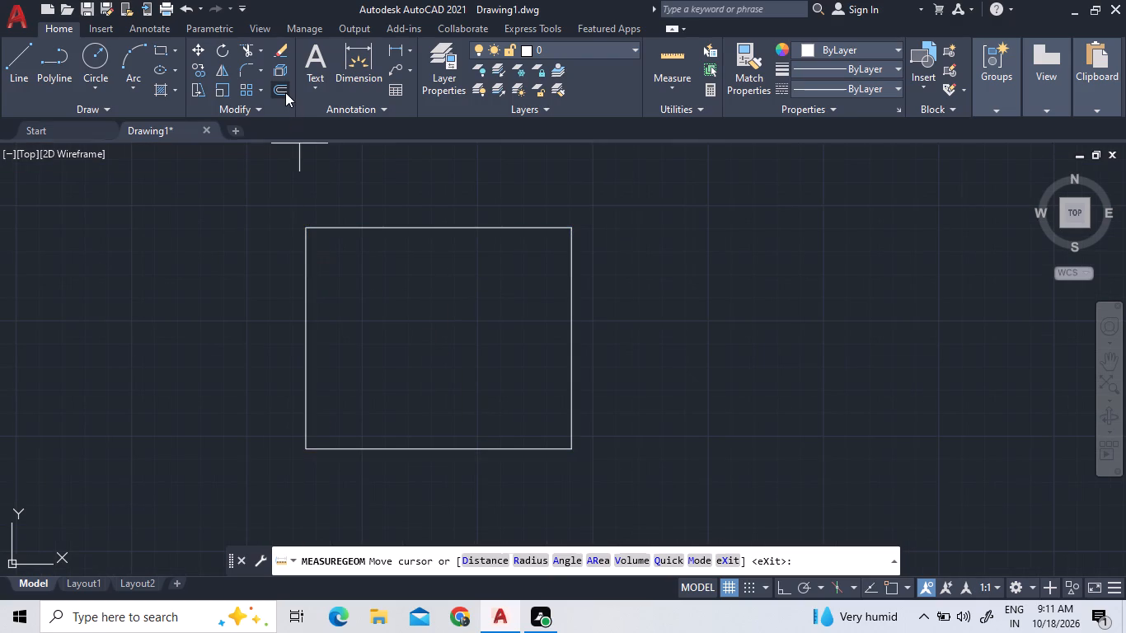
text(9")
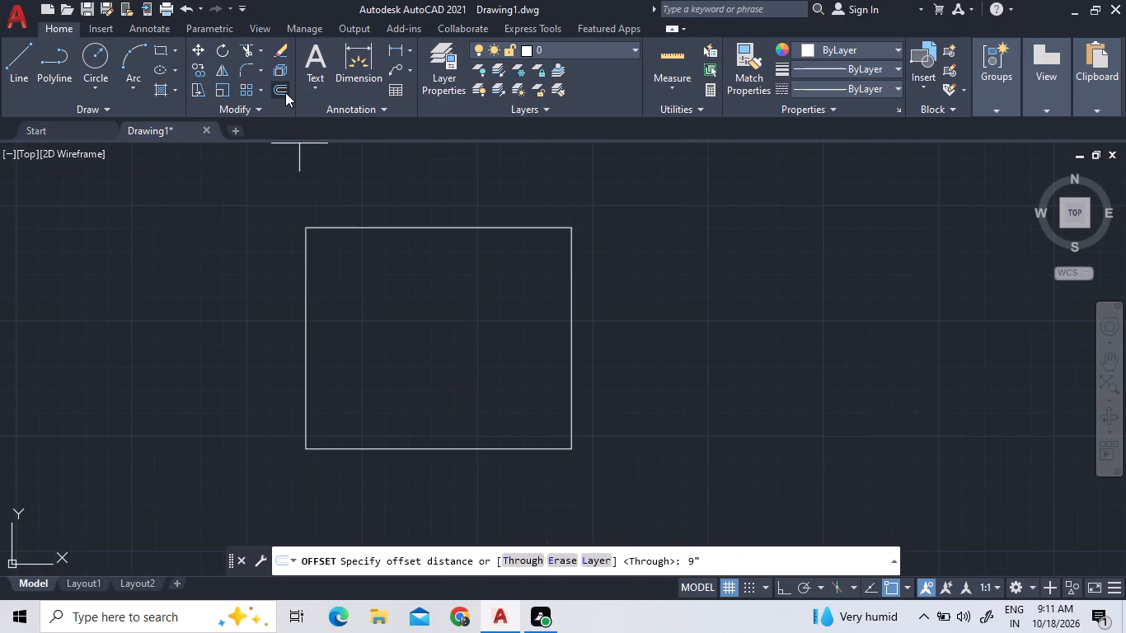
key(Return)
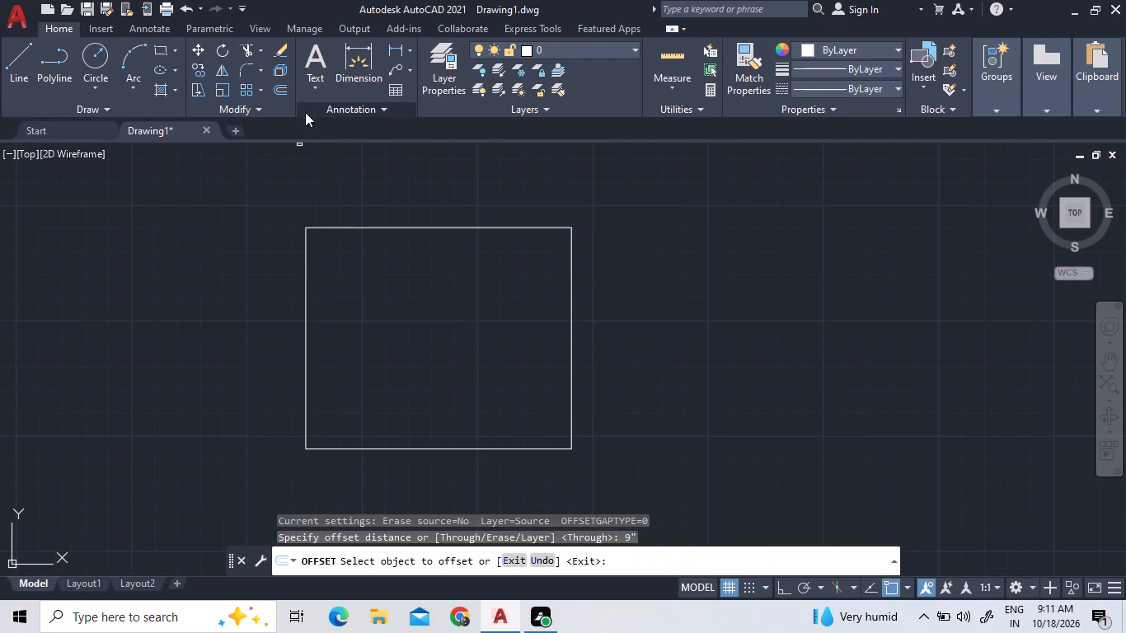
click(360, 228)
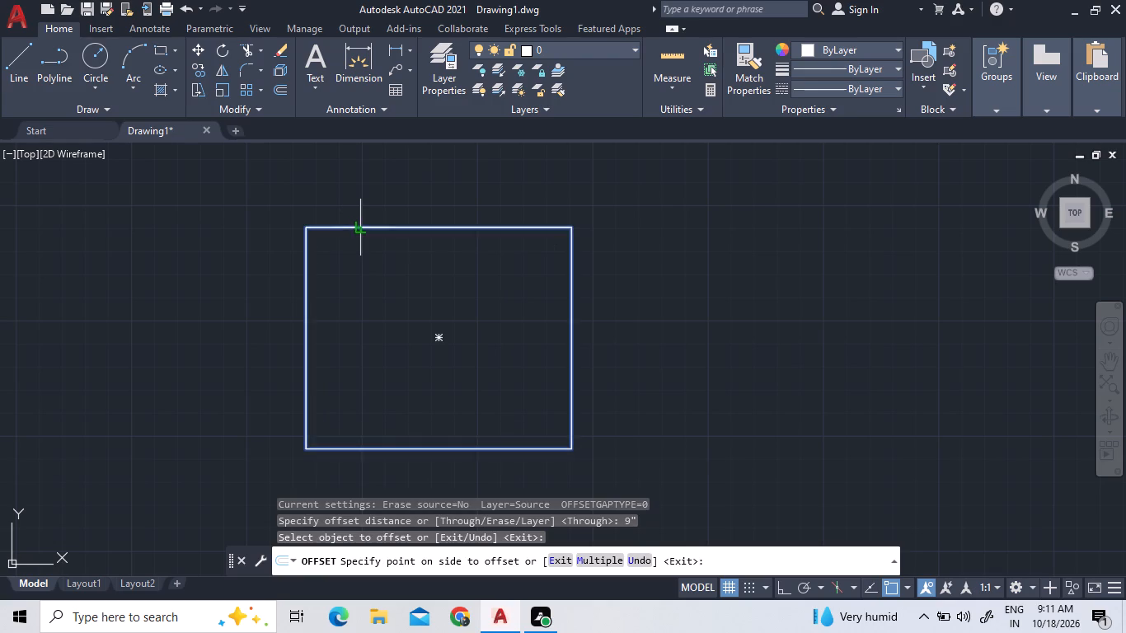
click(350, 184)
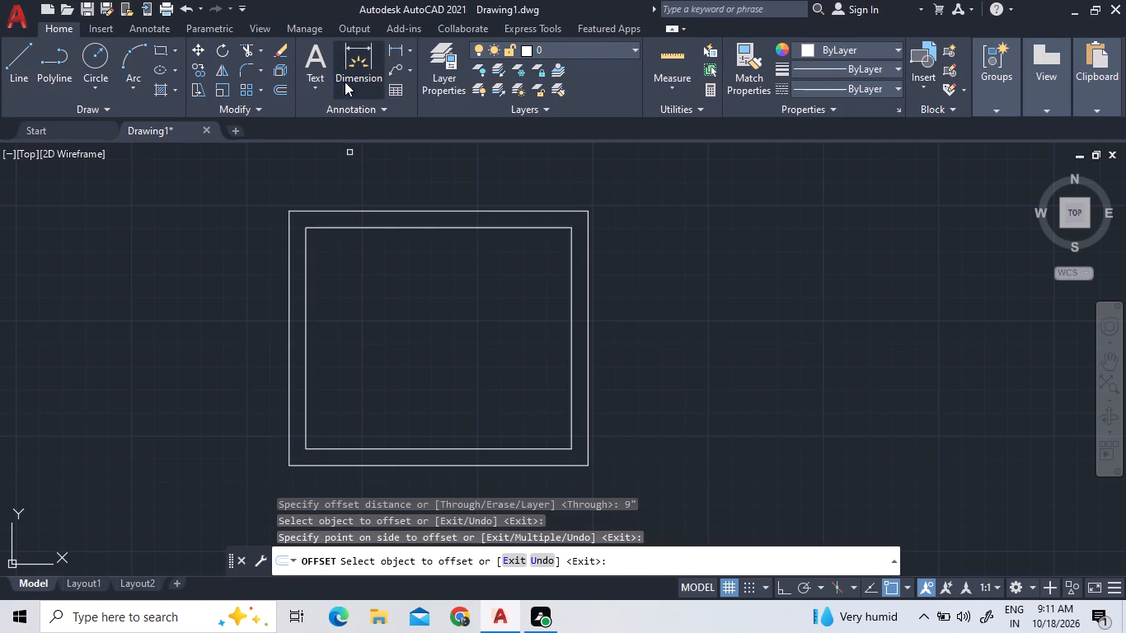
Check the dimensions of the two nested room rectangles with Quick Measure.
double_click(669, 53)
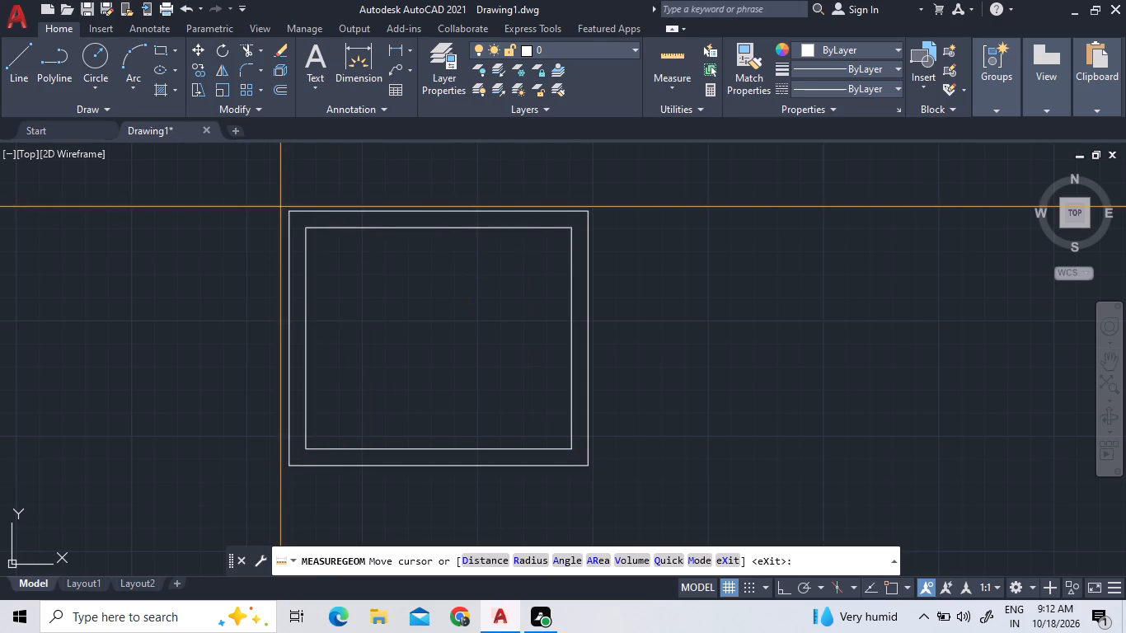
Draw a 6' by 3'4" rectangle from the outer wall's upper right corner, extending right and downward.
click(164, 47)
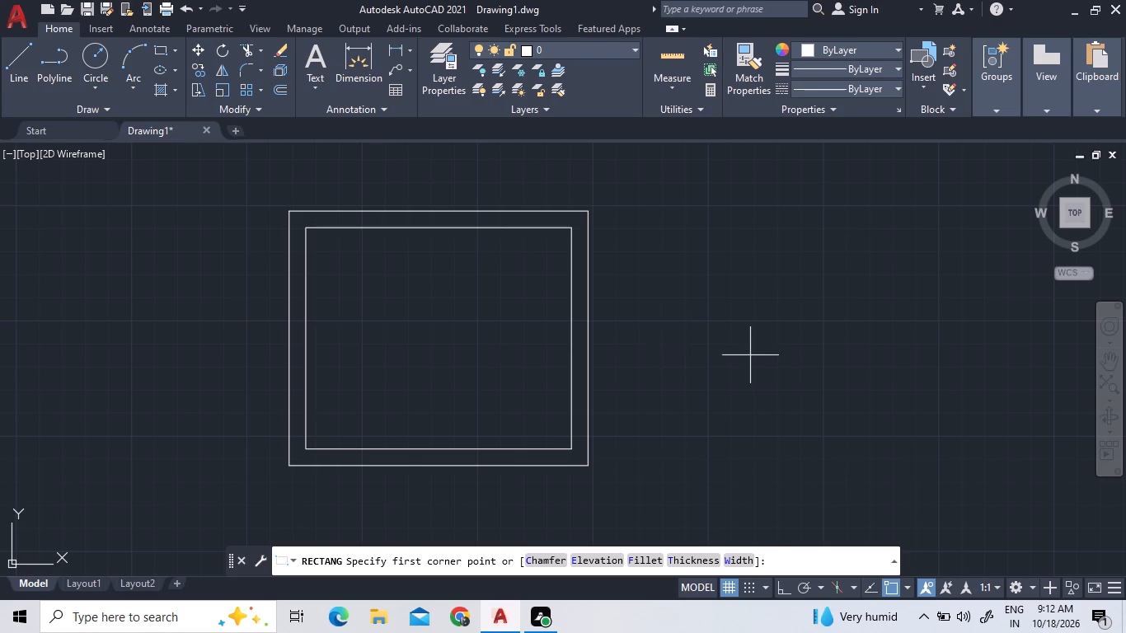
click(585, 209)
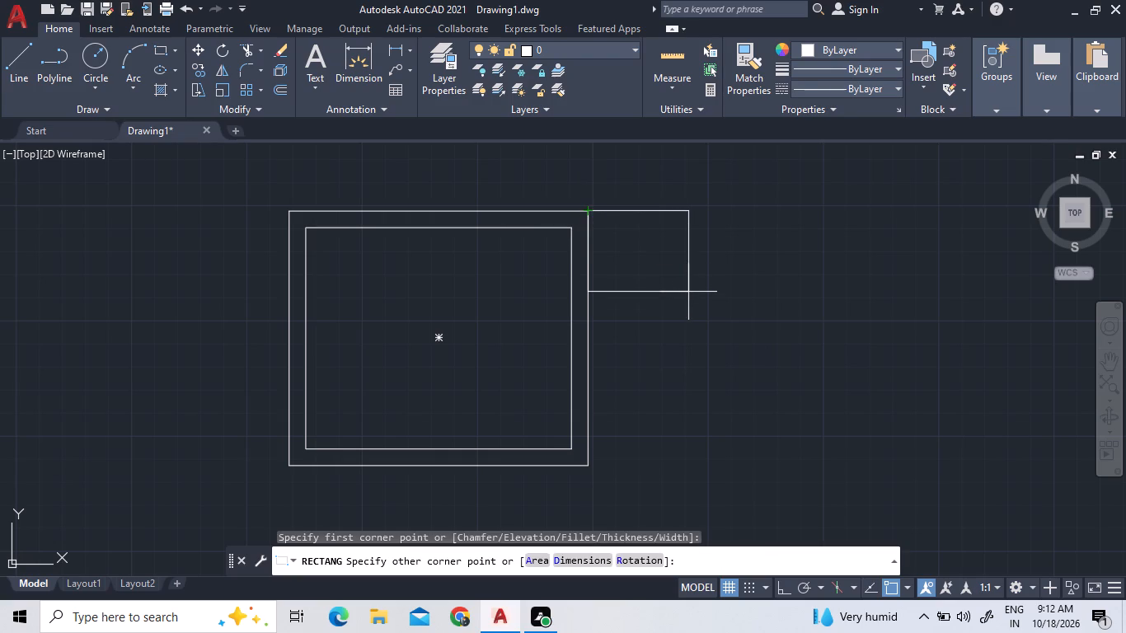
text(d)
key(space)
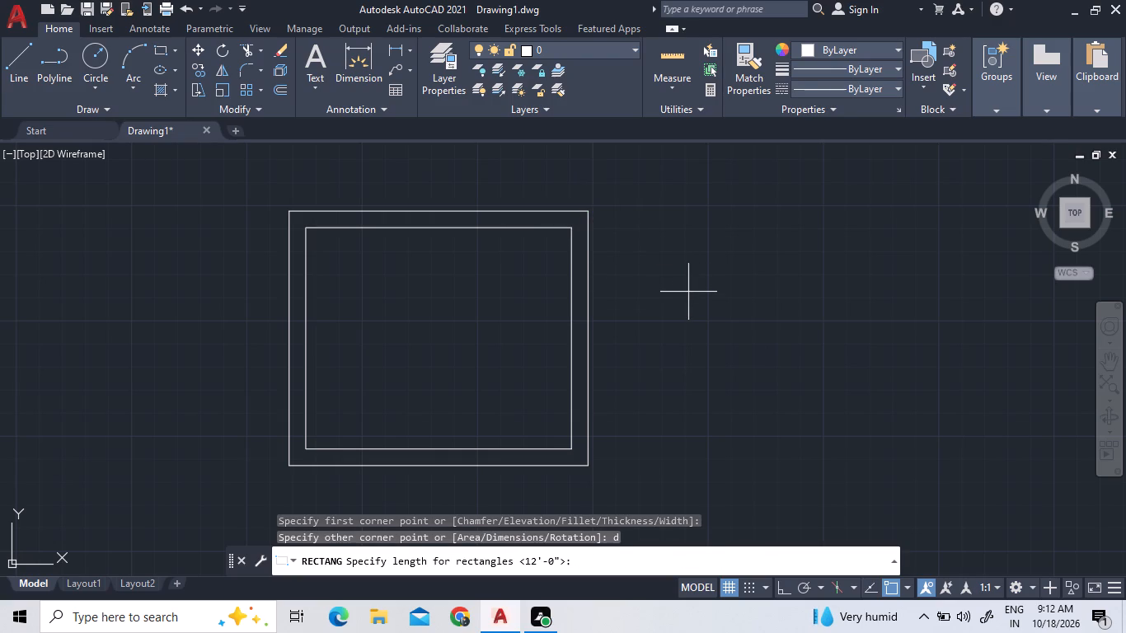
text(6')
key(Return)
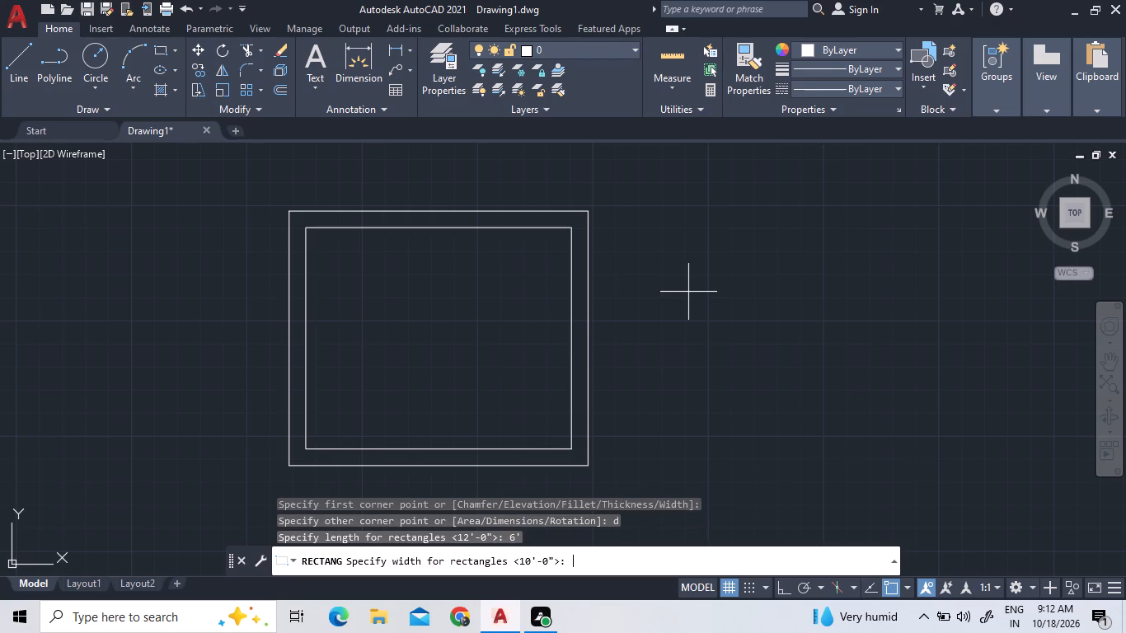
text(3'4")
key(Return)
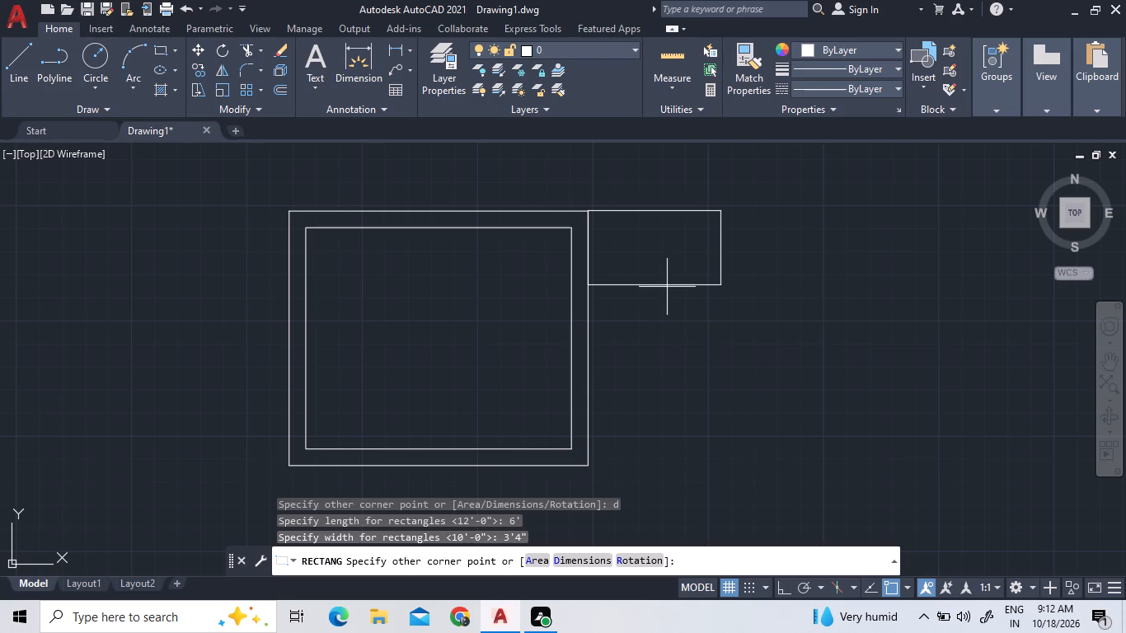
click(665, 285)
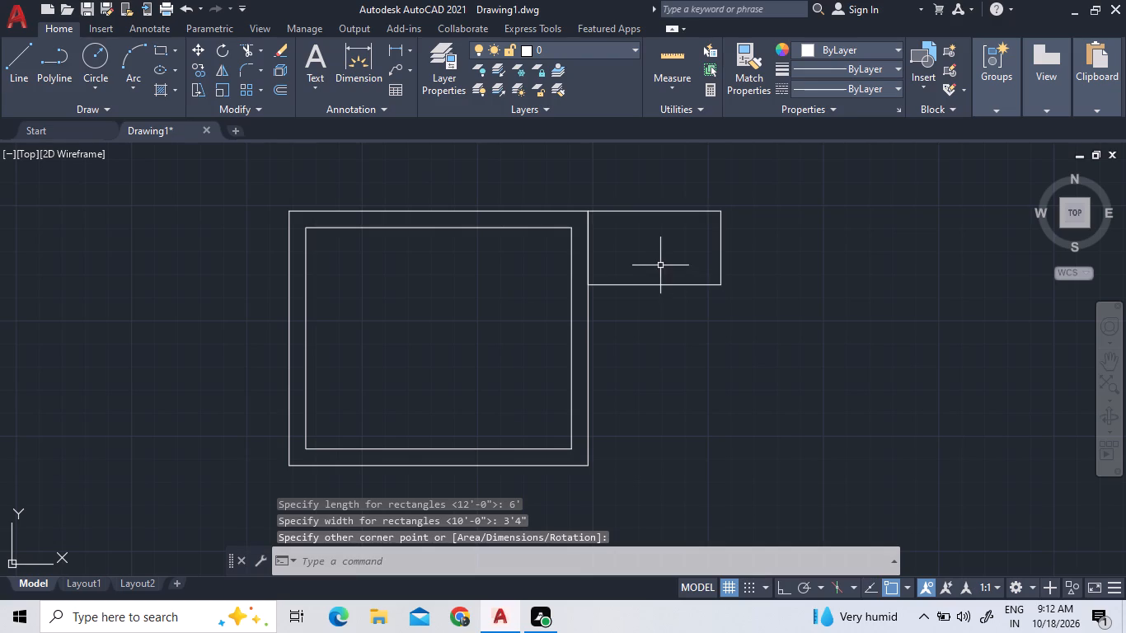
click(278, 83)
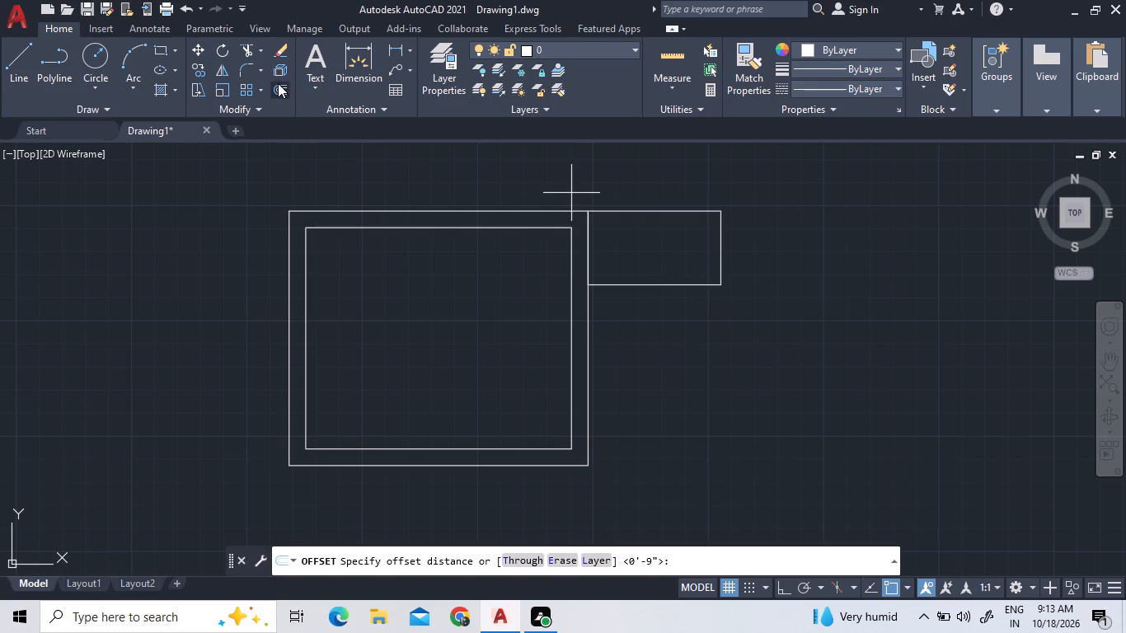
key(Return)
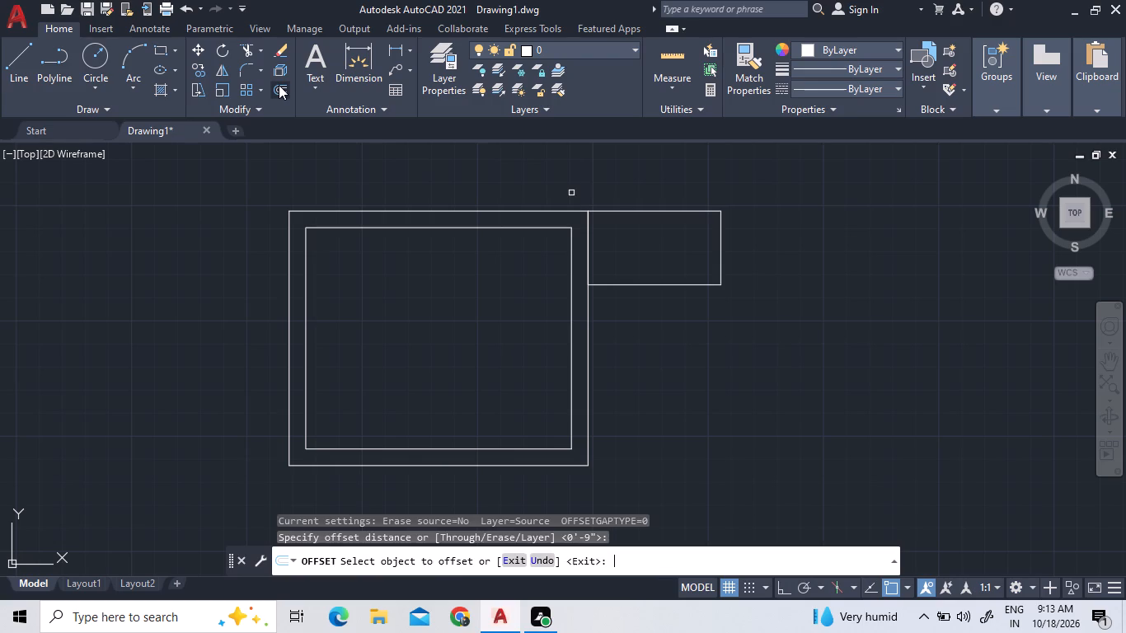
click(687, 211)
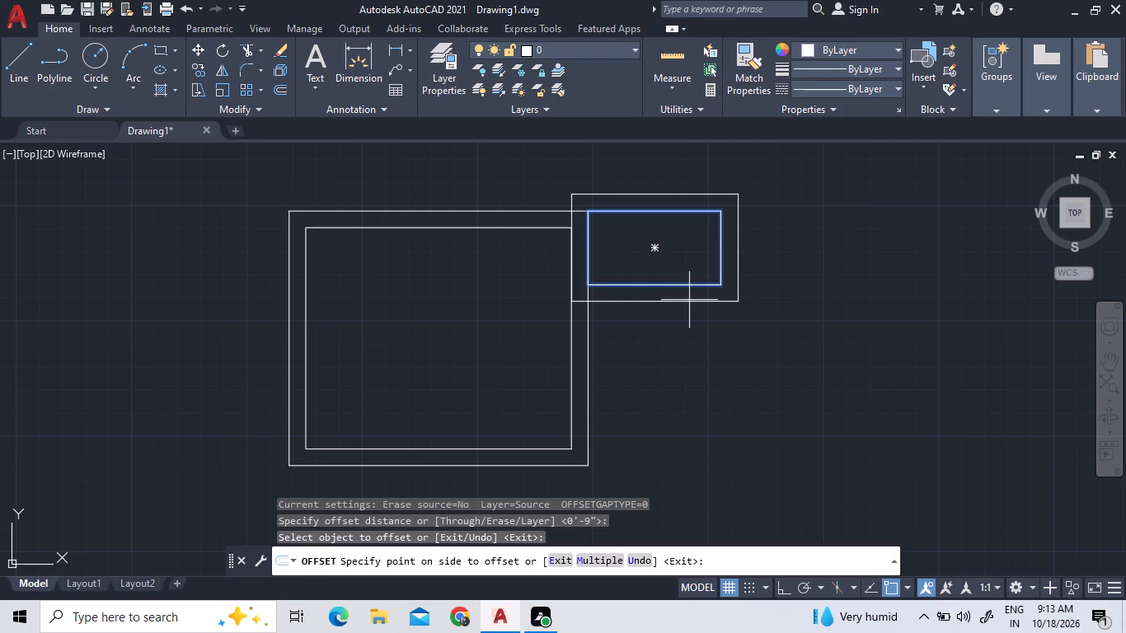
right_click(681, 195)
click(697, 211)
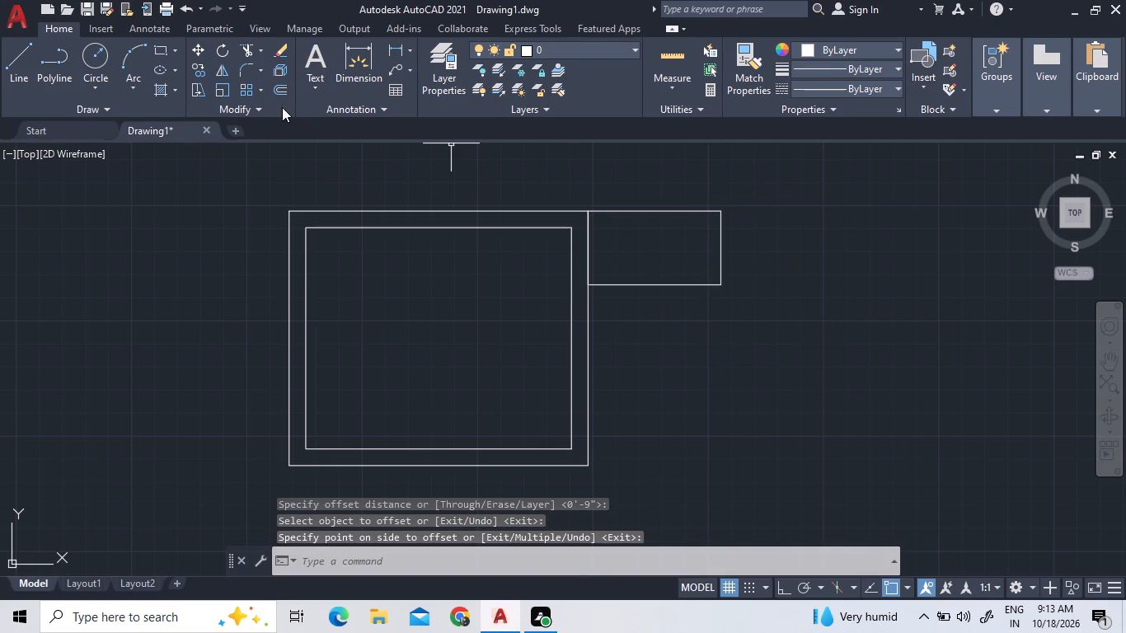
Offset the 6' by 3'4" rectangle inward by 5" to form its inner wall line.
click(284, 91)
text(5")
key(Return)
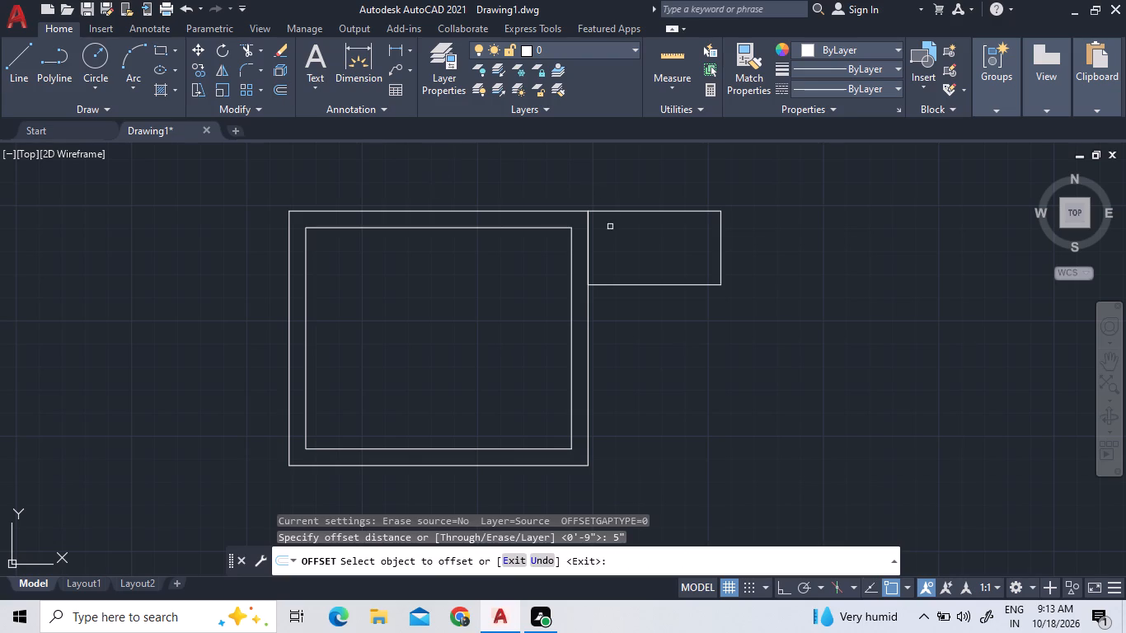
click(667, 285)
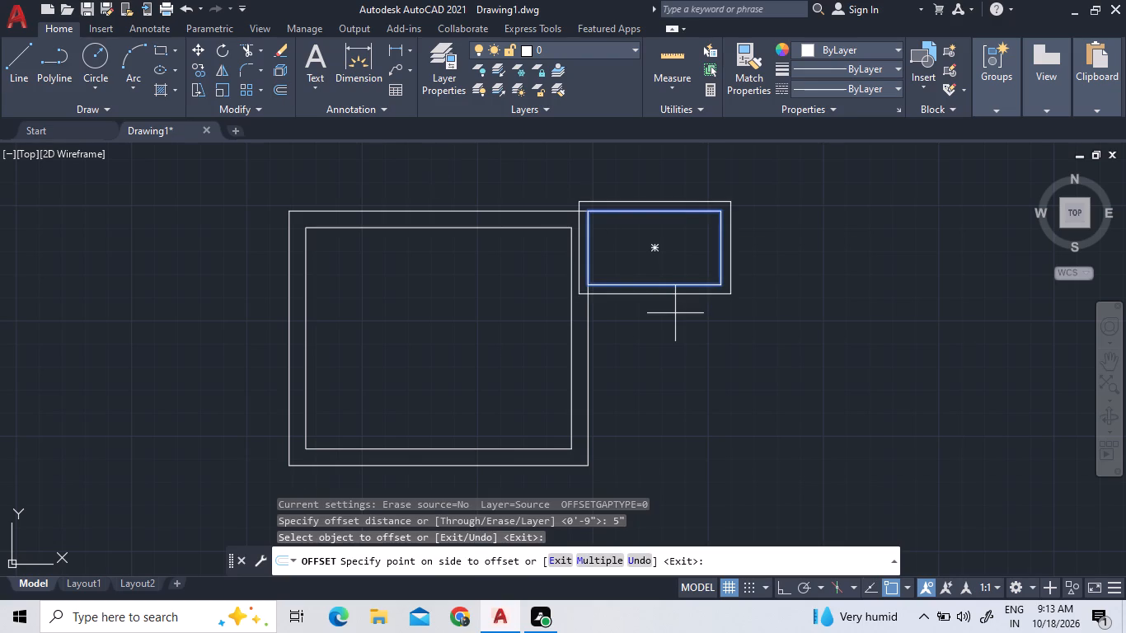
double_click(672, 270)
Measure the small room's rectangles with Quick Measure.
scroll(669, 270, up, 2)
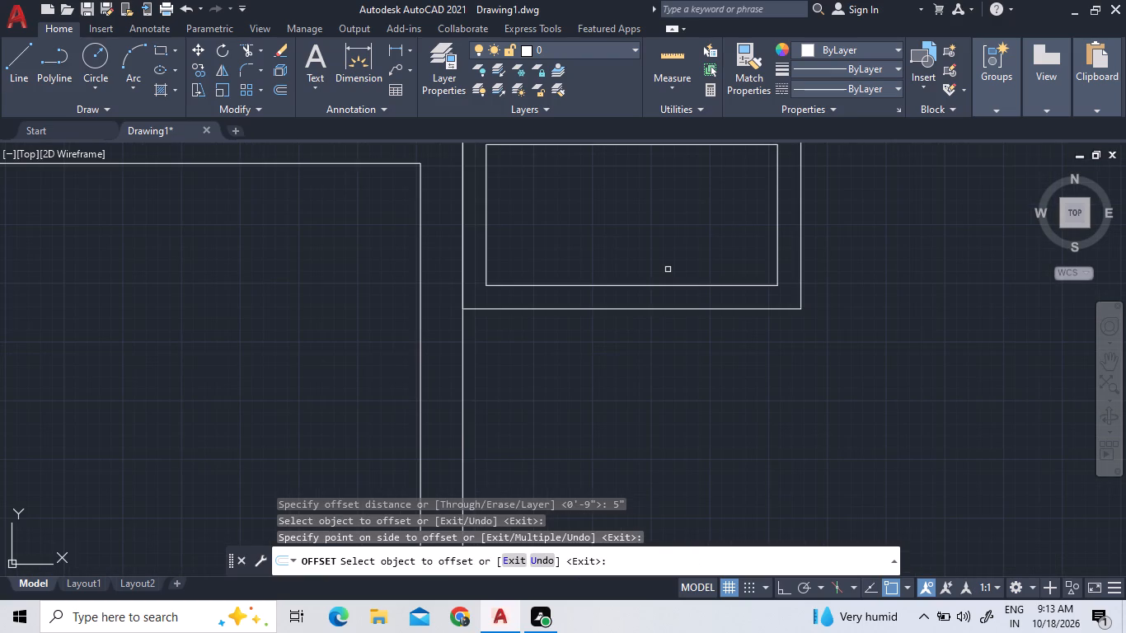
scroll(668, 270, down, 1)
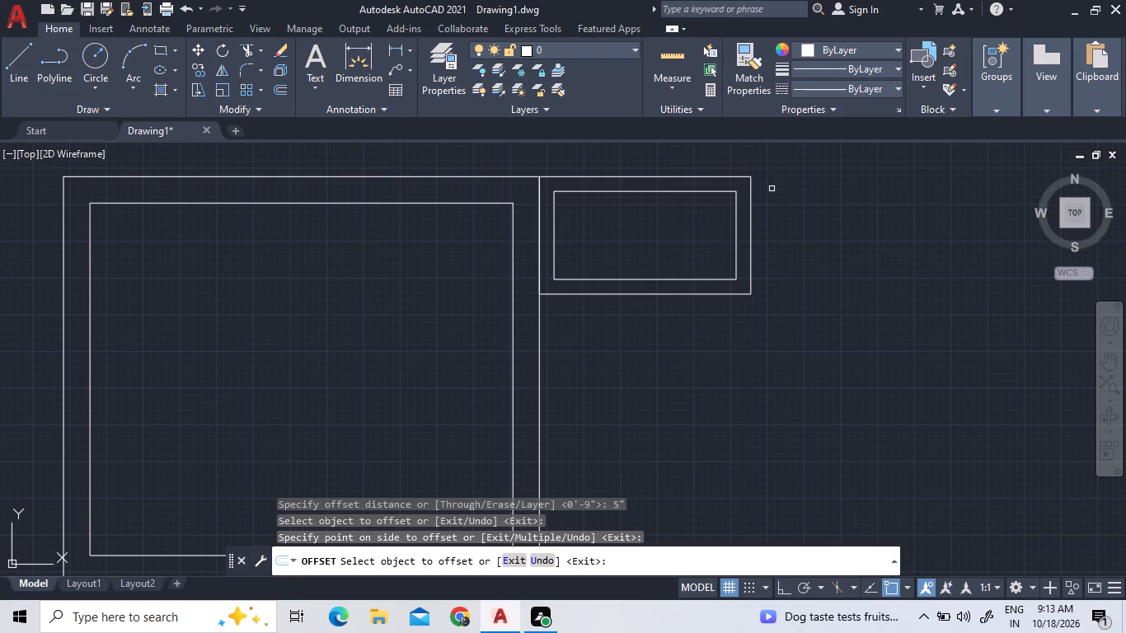
scroll(847, 285, down, 3)
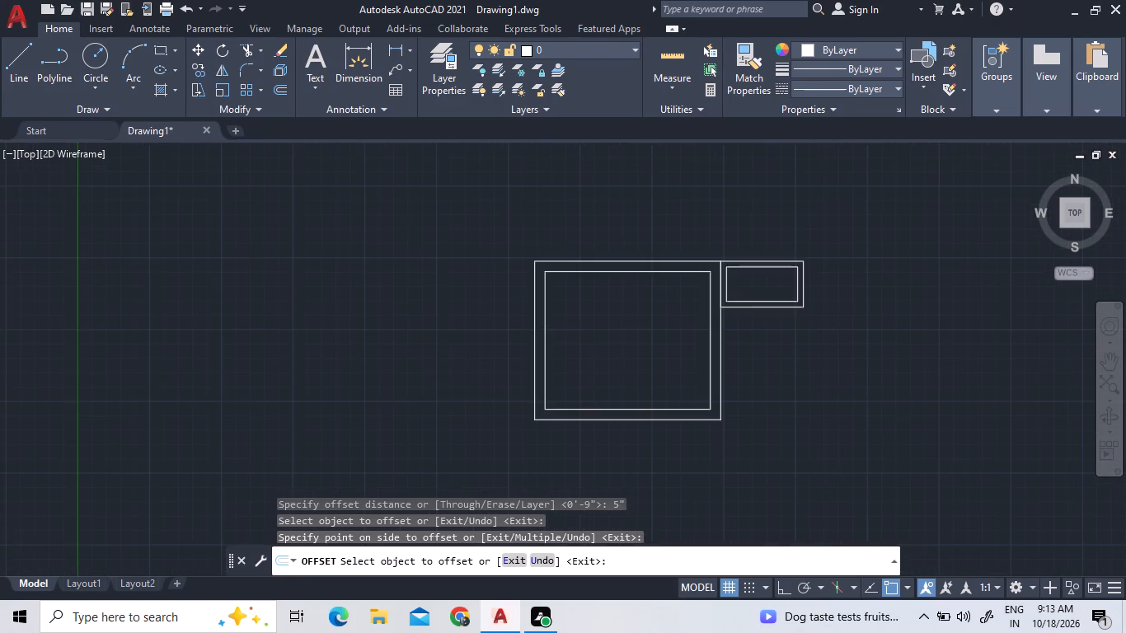
middle_drag(830, 335, 545, 350)
scroll(542, 342, up, 2)
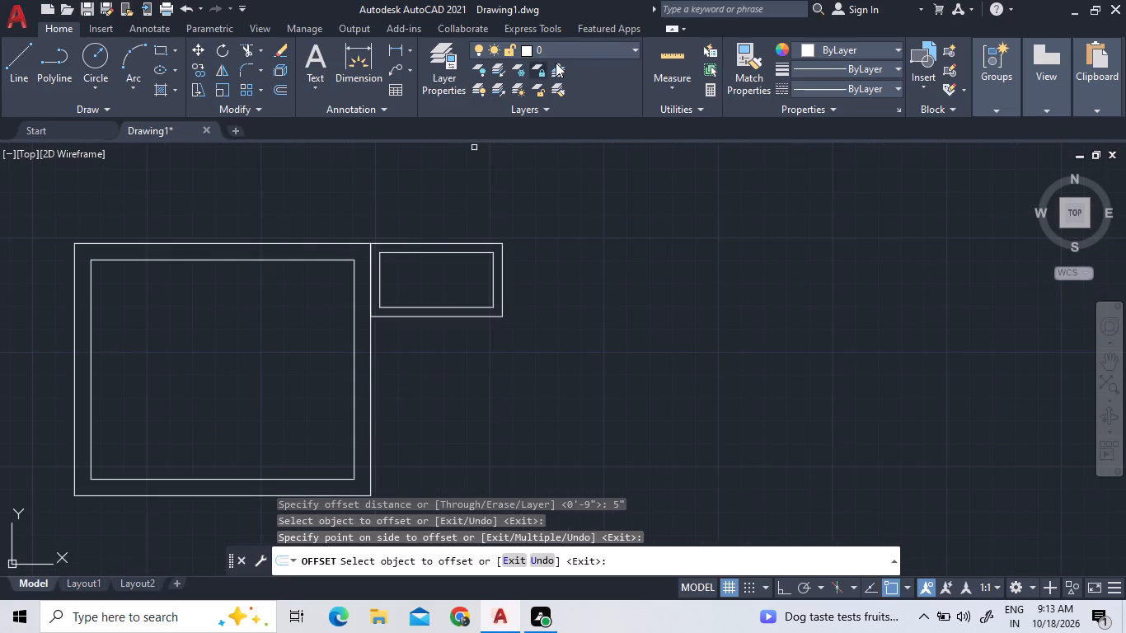
click(665, 54)
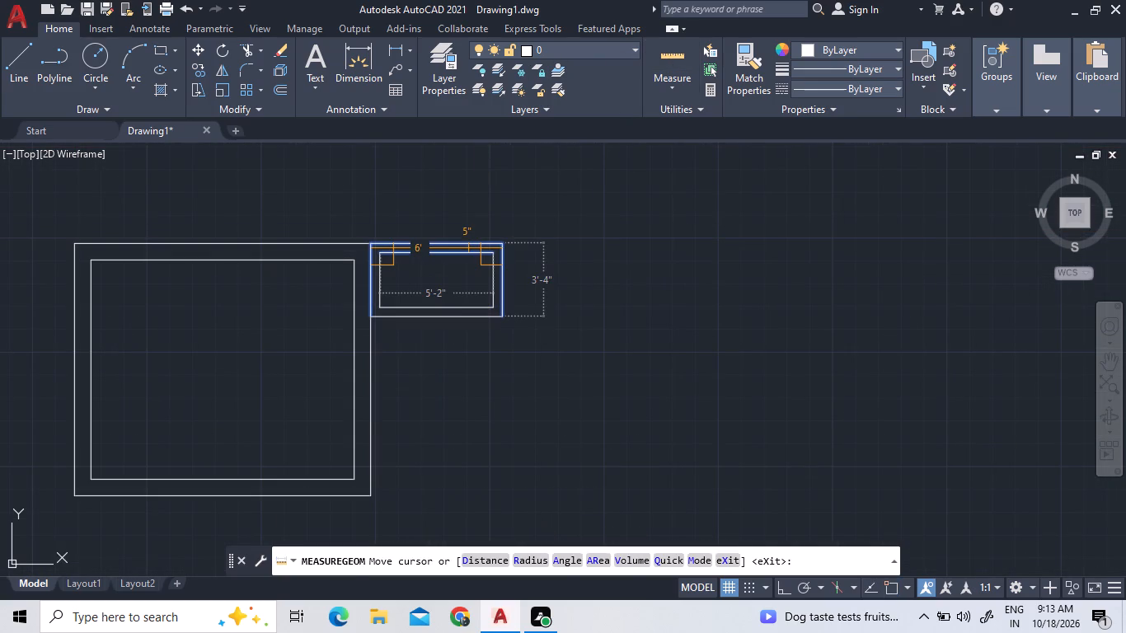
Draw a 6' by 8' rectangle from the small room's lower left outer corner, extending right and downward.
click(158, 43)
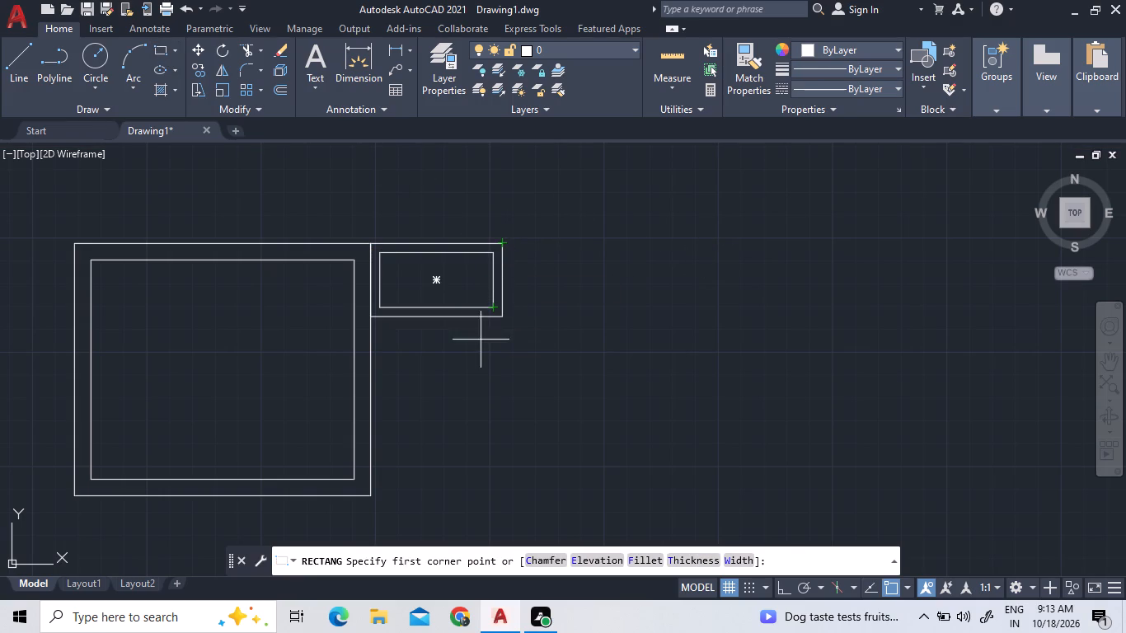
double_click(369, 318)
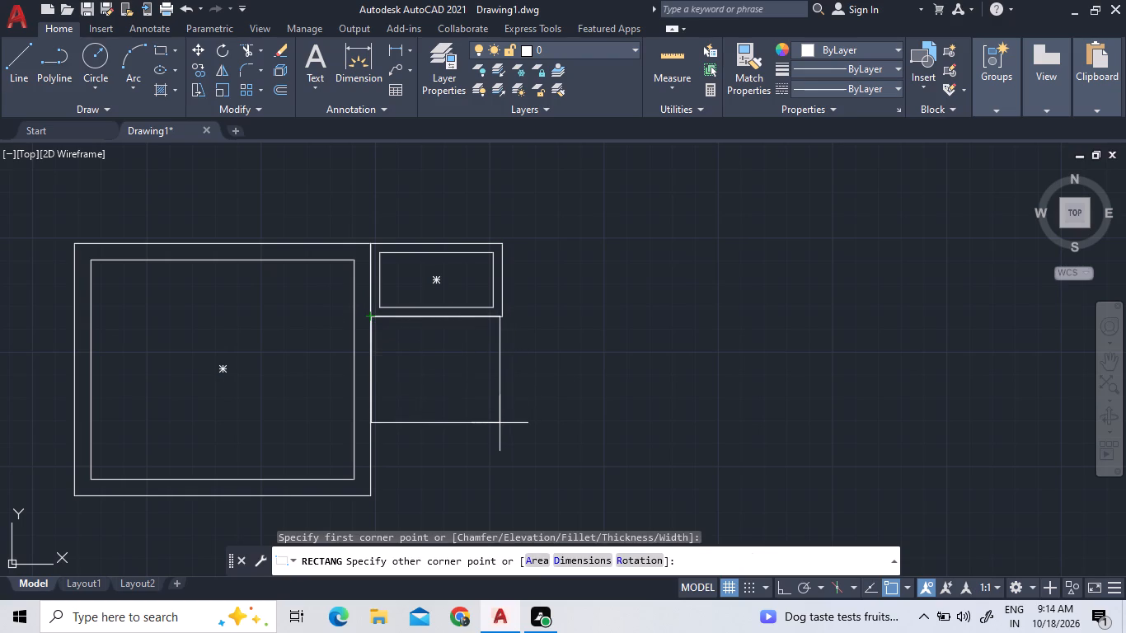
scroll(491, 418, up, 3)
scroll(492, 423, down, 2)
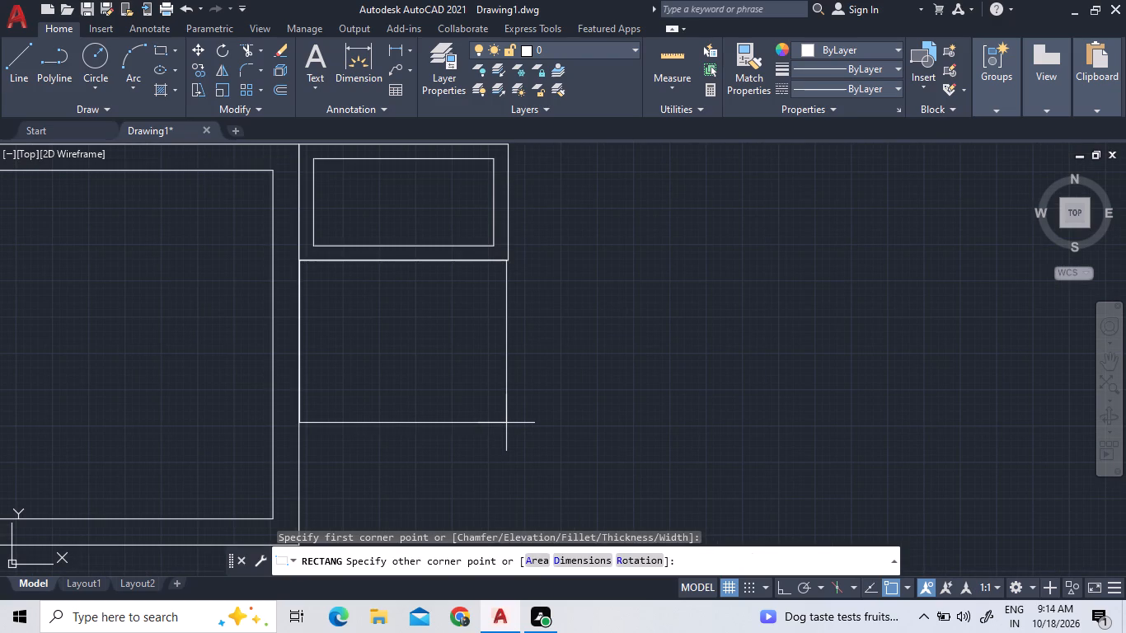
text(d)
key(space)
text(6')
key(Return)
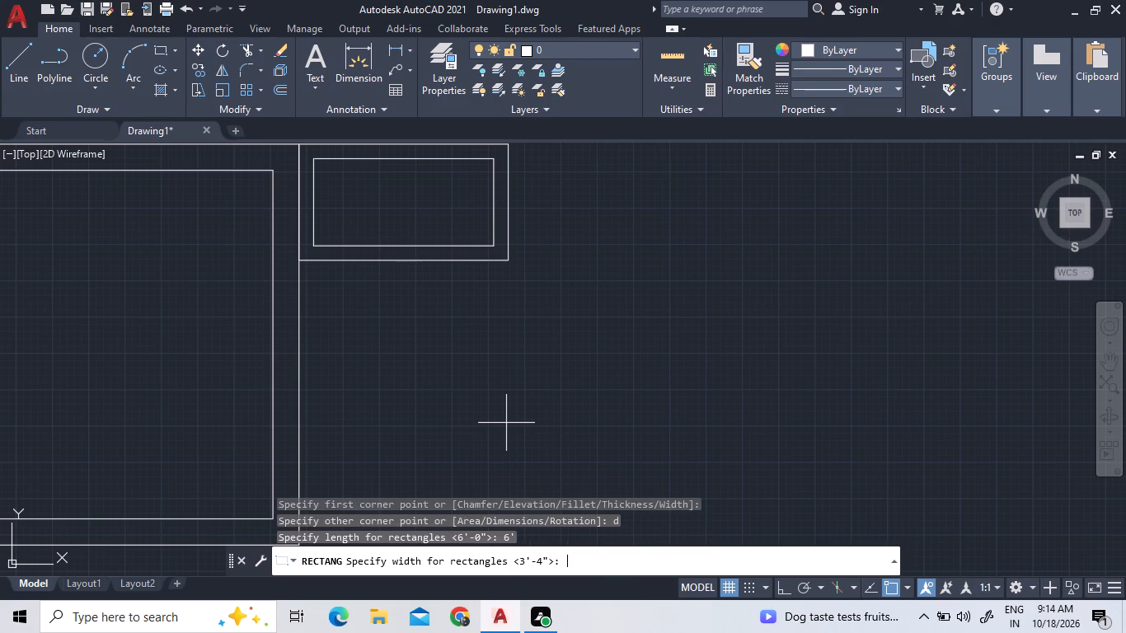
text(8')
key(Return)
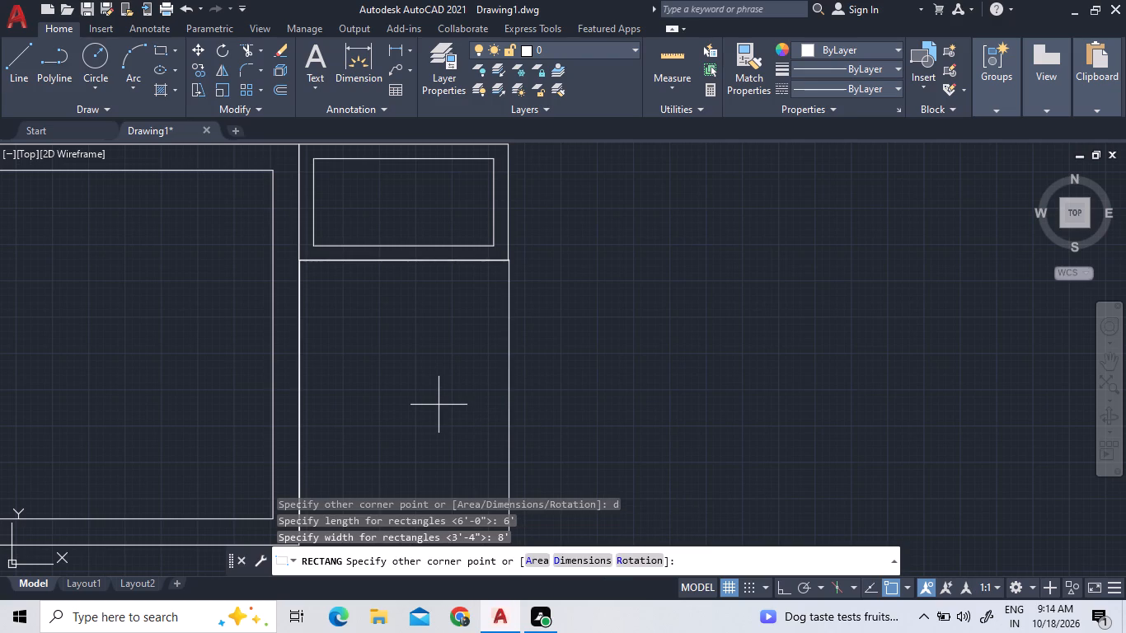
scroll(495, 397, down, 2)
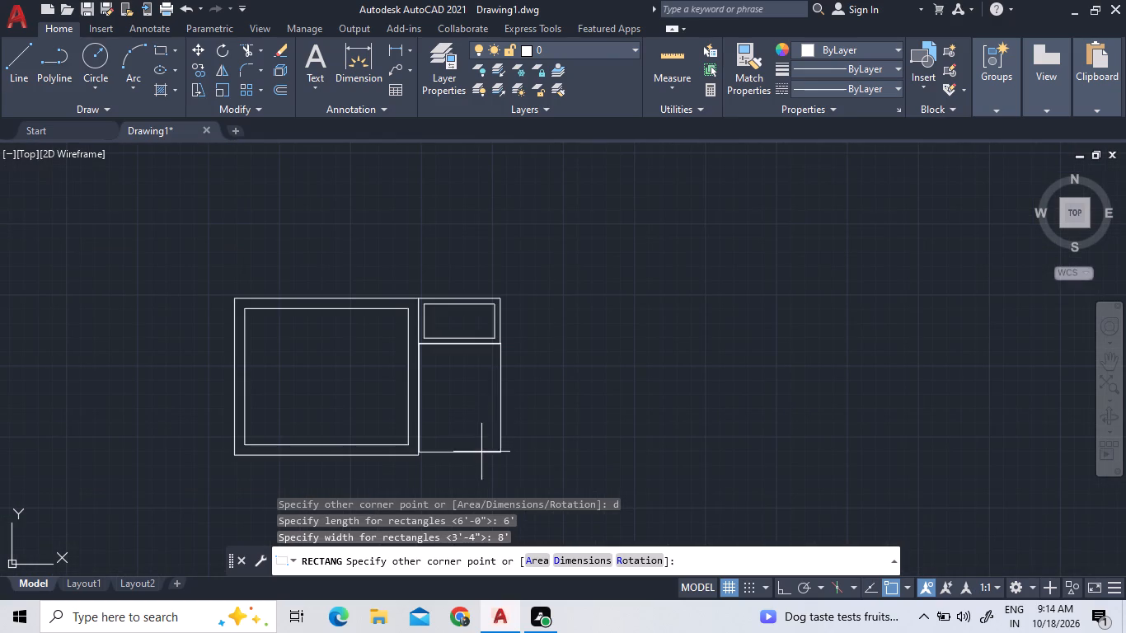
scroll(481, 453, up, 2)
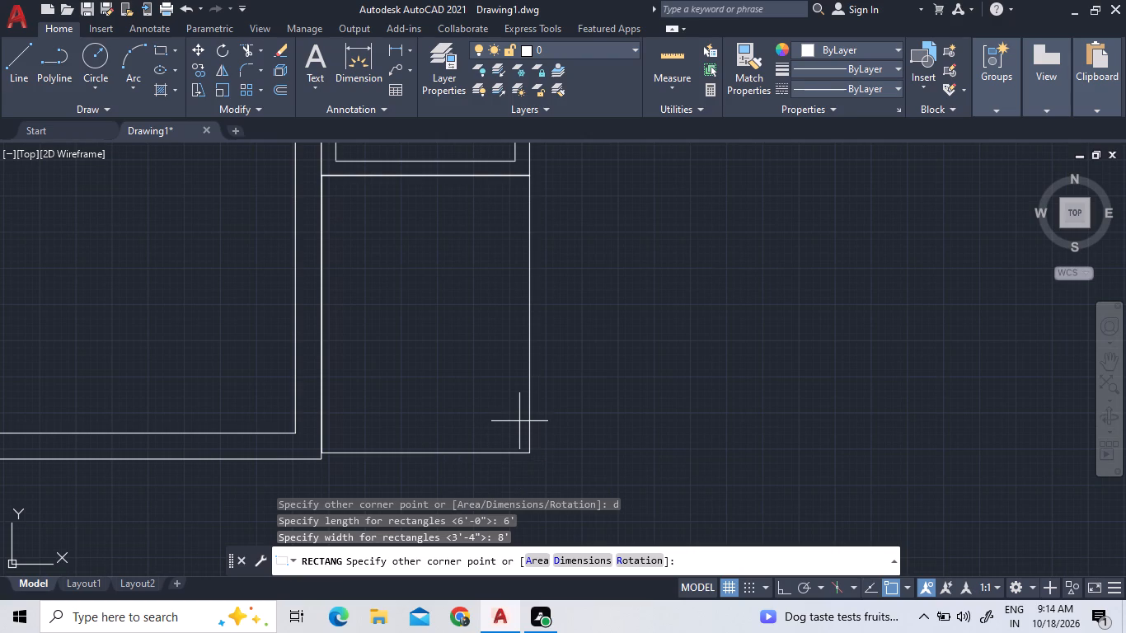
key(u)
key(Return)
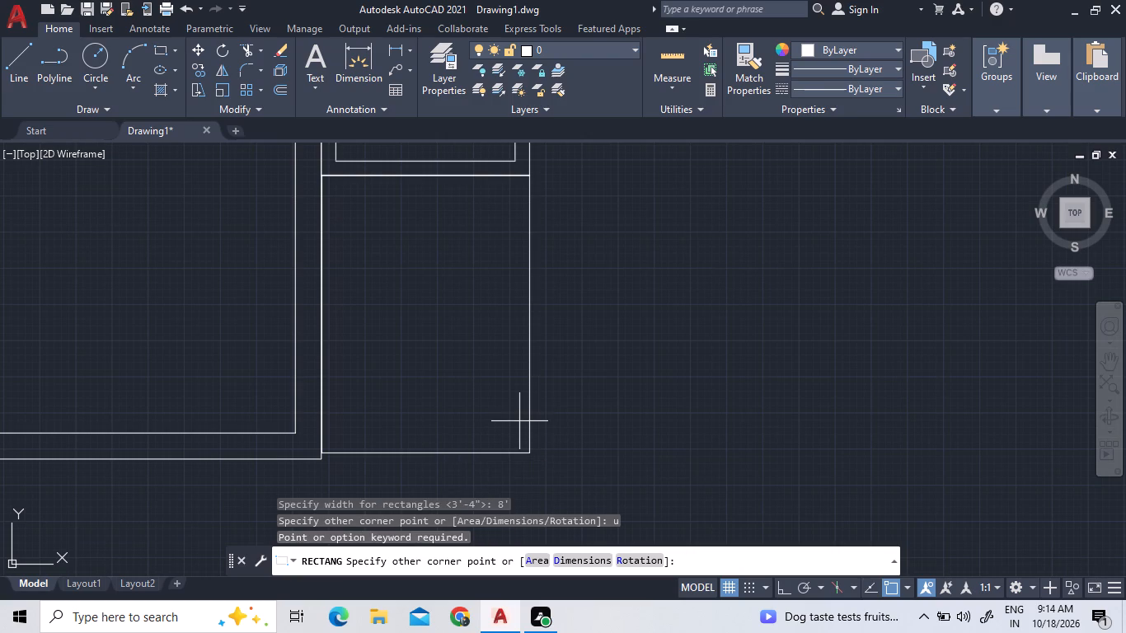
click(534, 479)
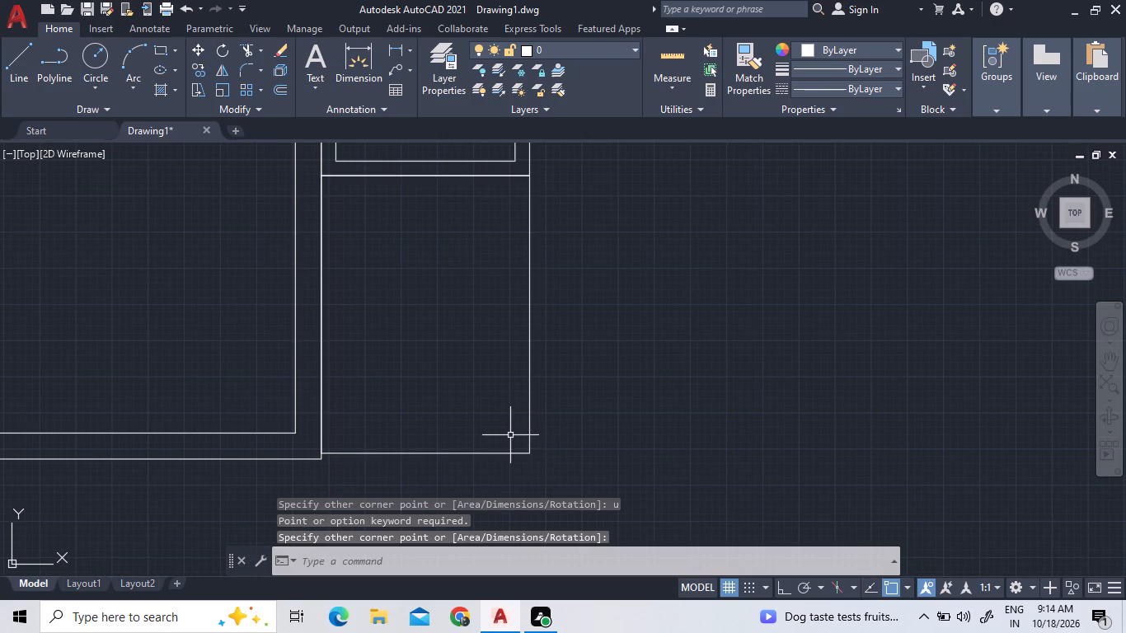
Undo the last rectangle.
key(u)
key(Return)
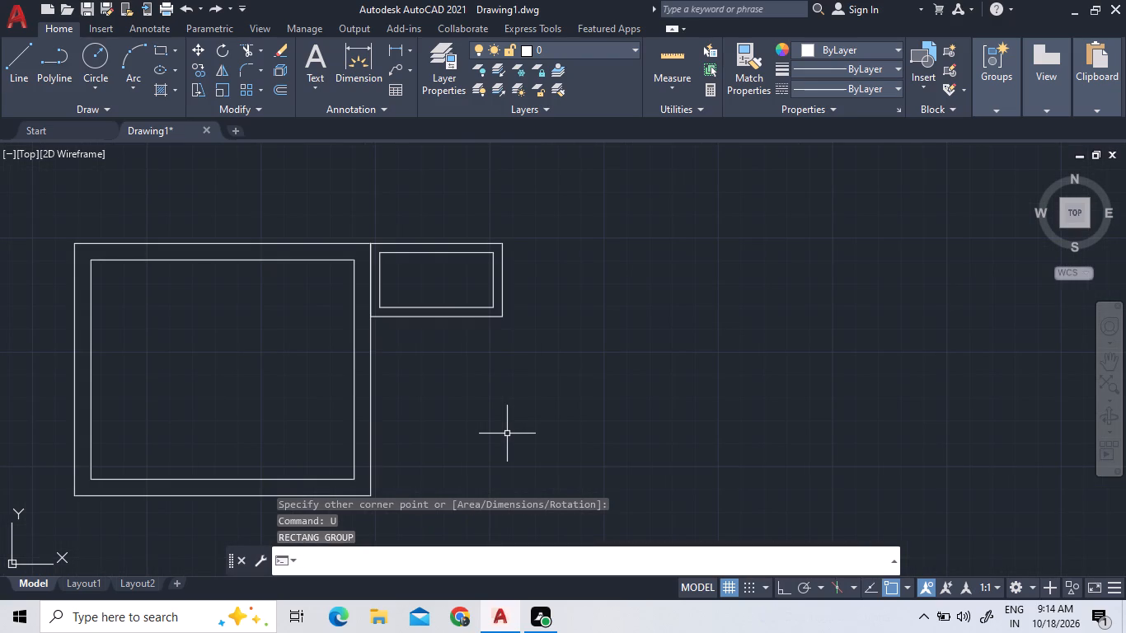
Draw a 6' by 8' rectangle extending right and downward from where the small room's inner bottom line meets the large room's outer right wall line.
click(155, 50)
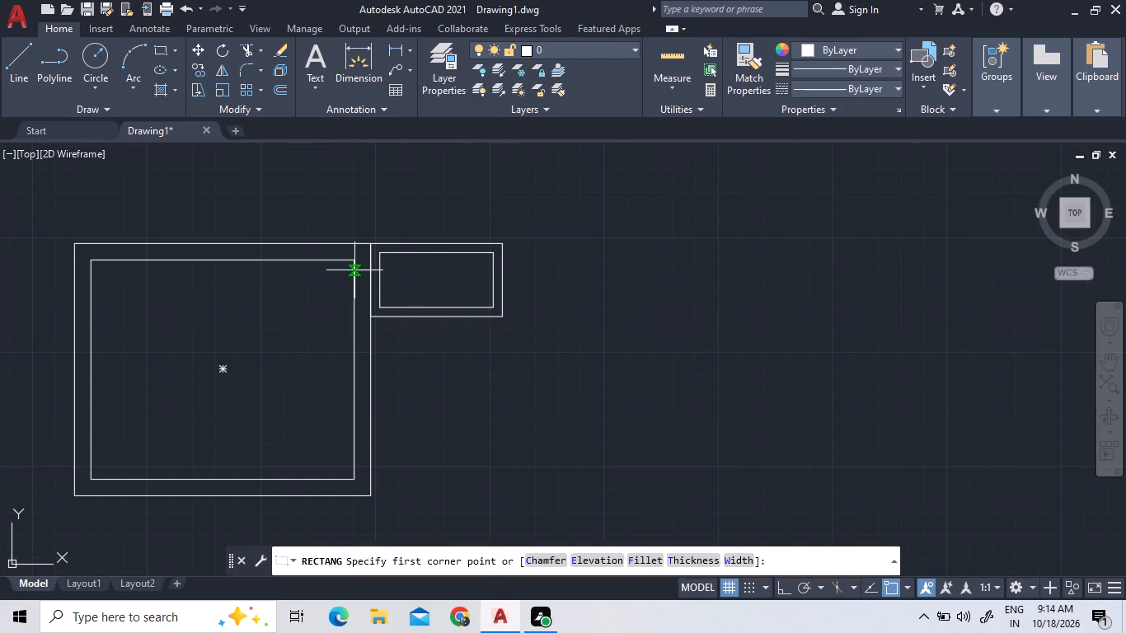
scroll(381, 304, up, 2)
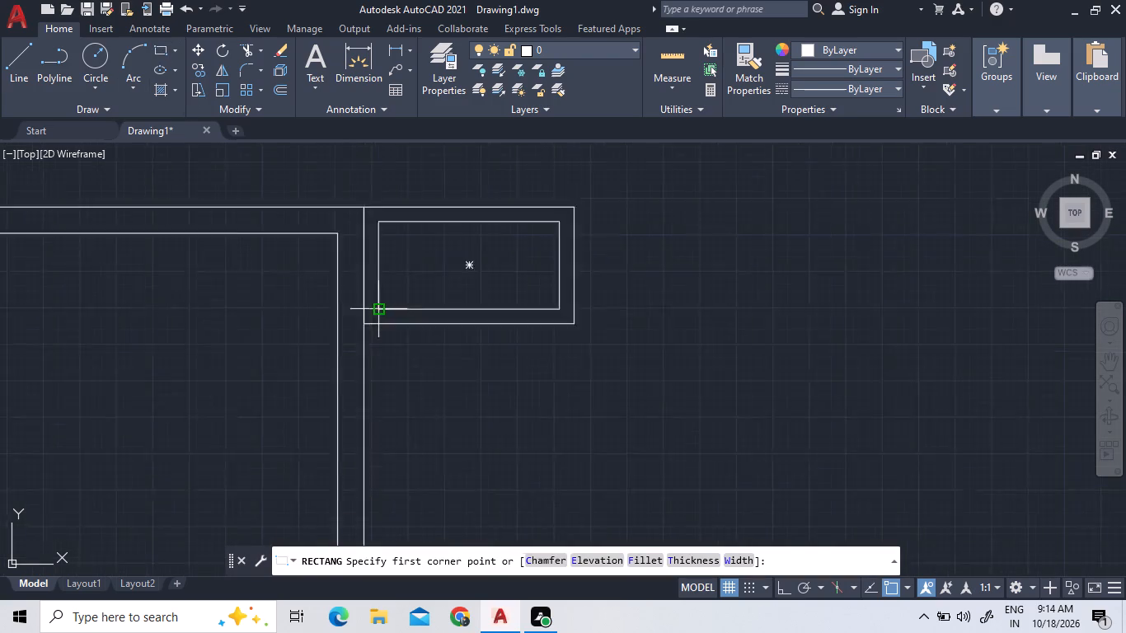
scroll(381, 305, up, 1)
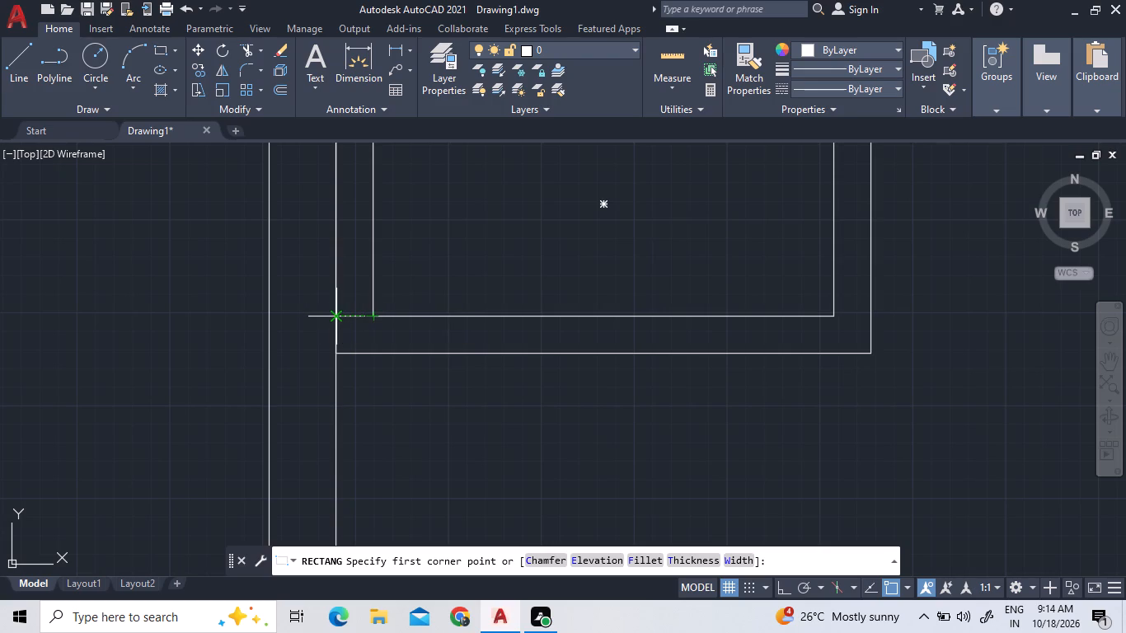
click(334, 314)
scroll(715, 454, down, 3)
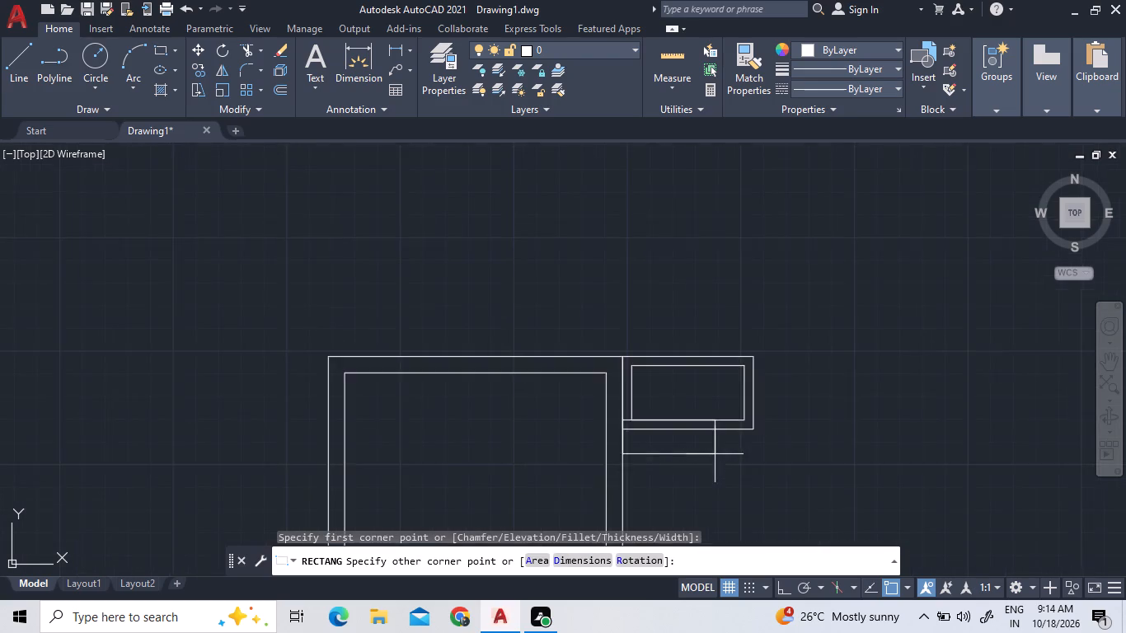
scroll(715, 454, down, 3)
scroll(735, 499, up, 3)
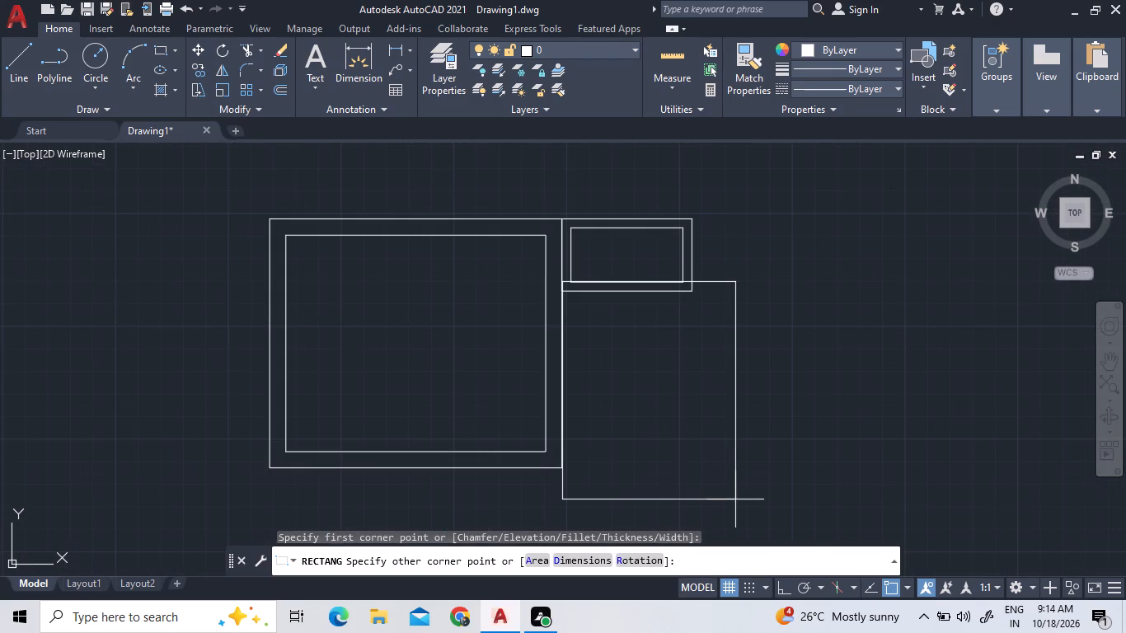
text(d)
key(space)
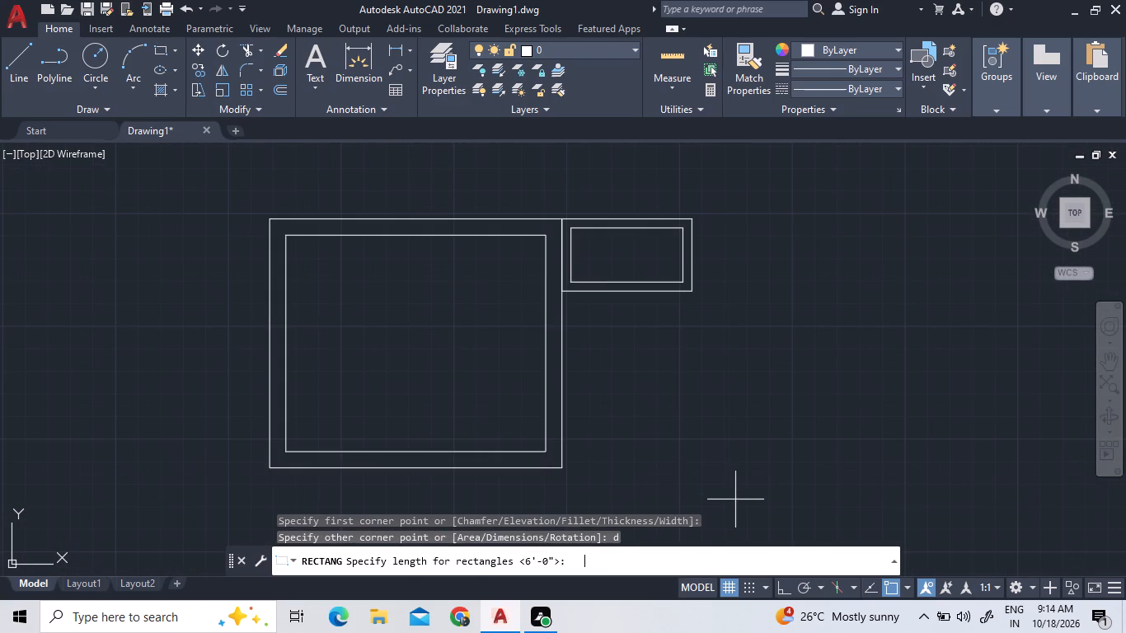
text(6')
key(Return)
text(8')
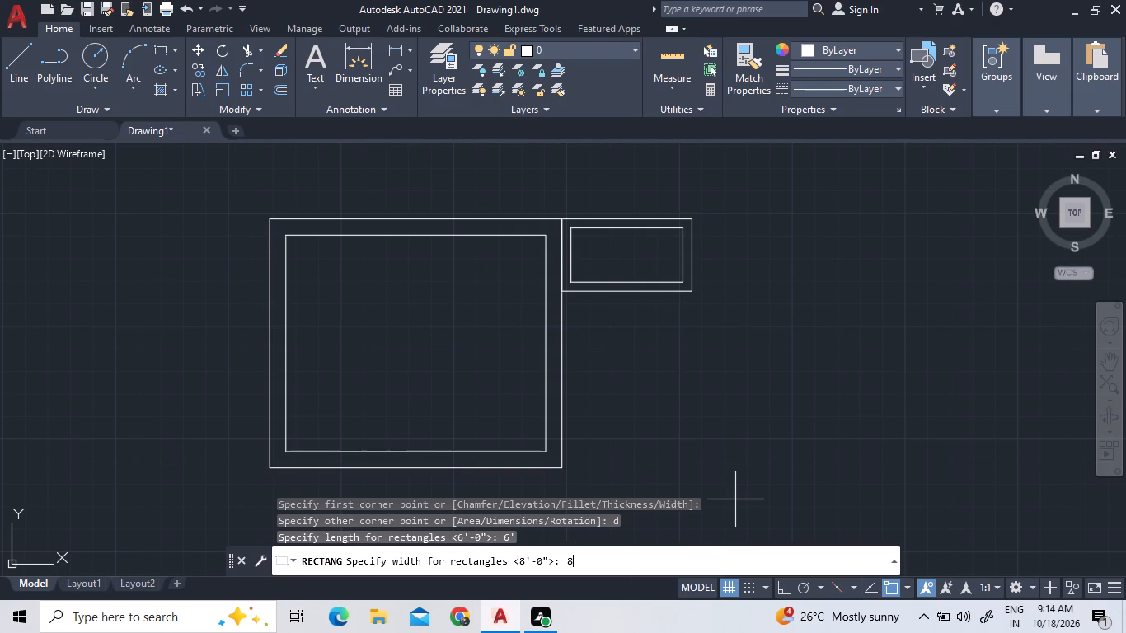
key(Return)
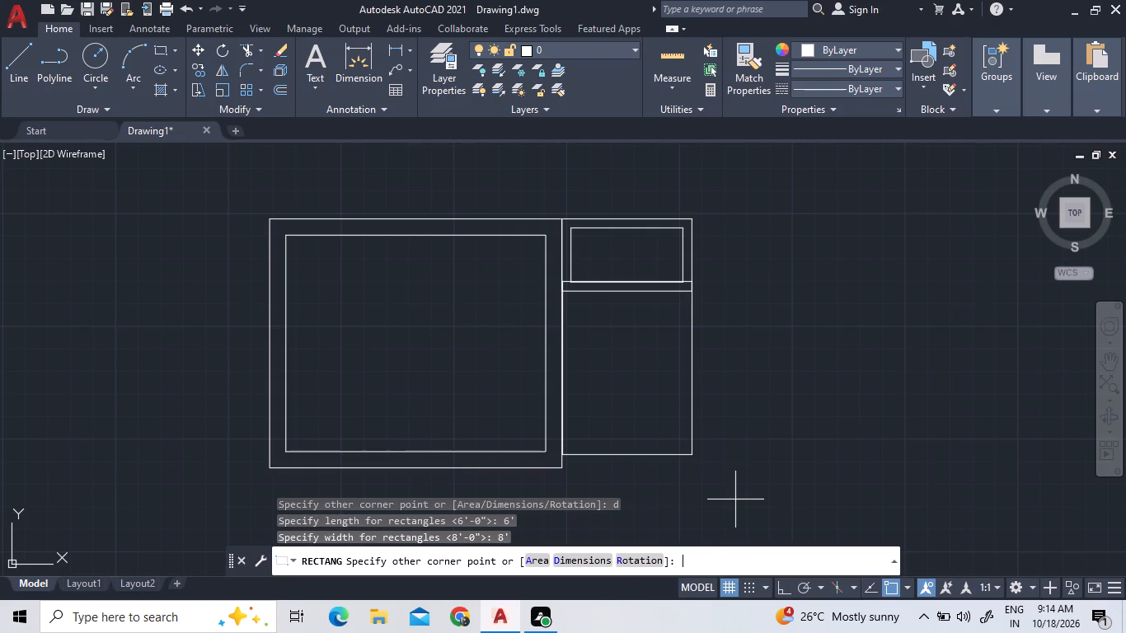
scroll(684, 289, up, 2)
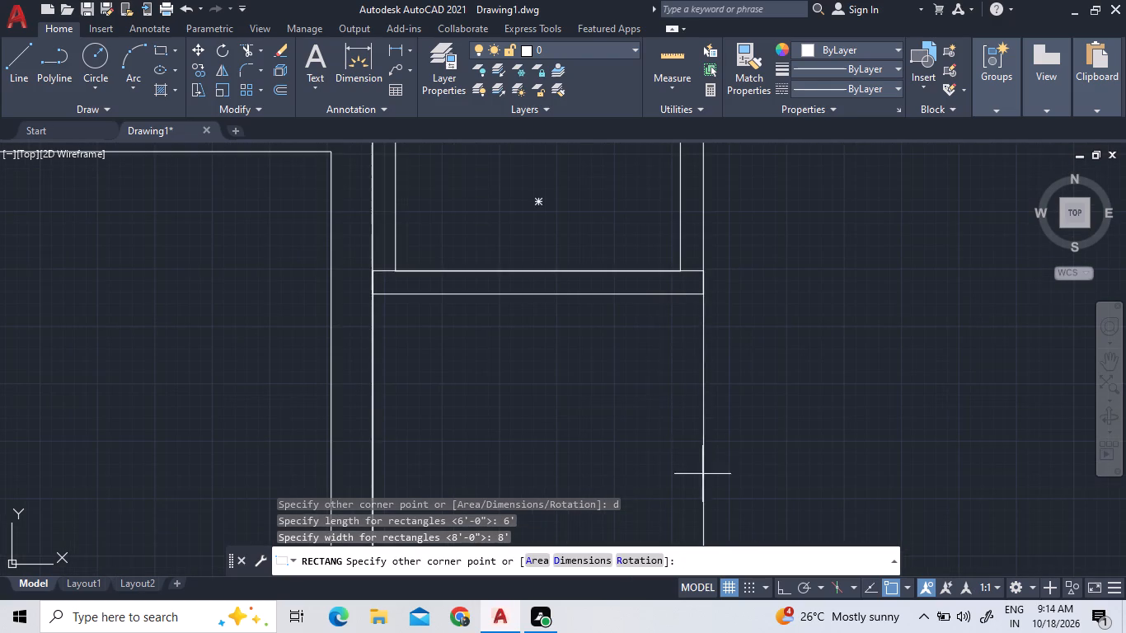
scroll(688, 451, down, 4)
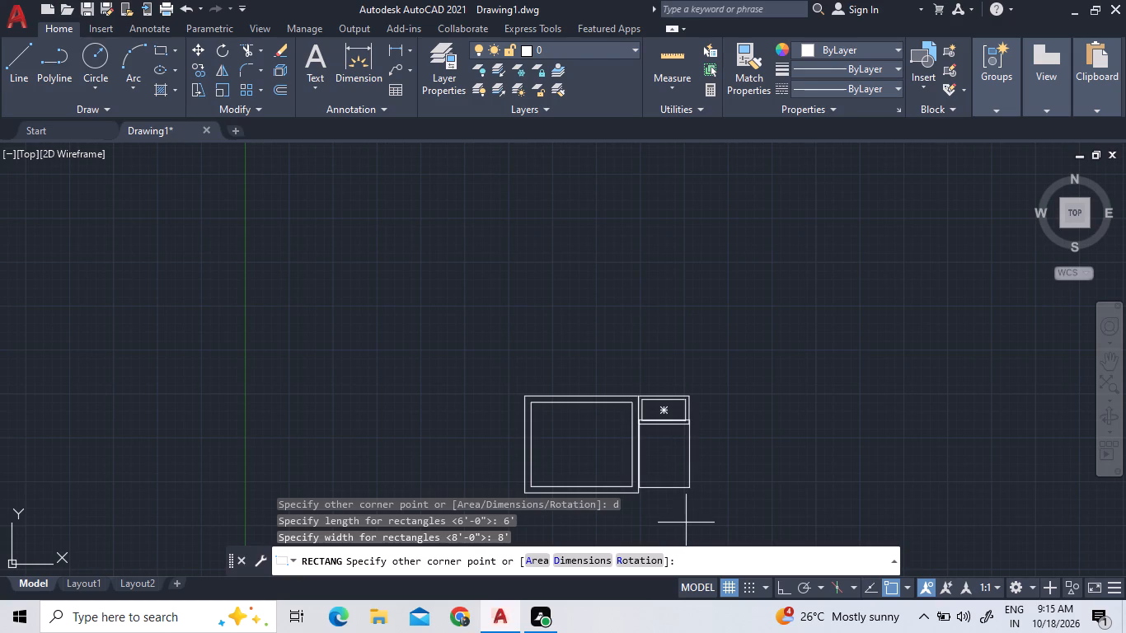
click(705, 509)
Offset the 6' by 8' rectangle outward by 9" to form its outer wall line.
scroll(711, 455, up, 3)
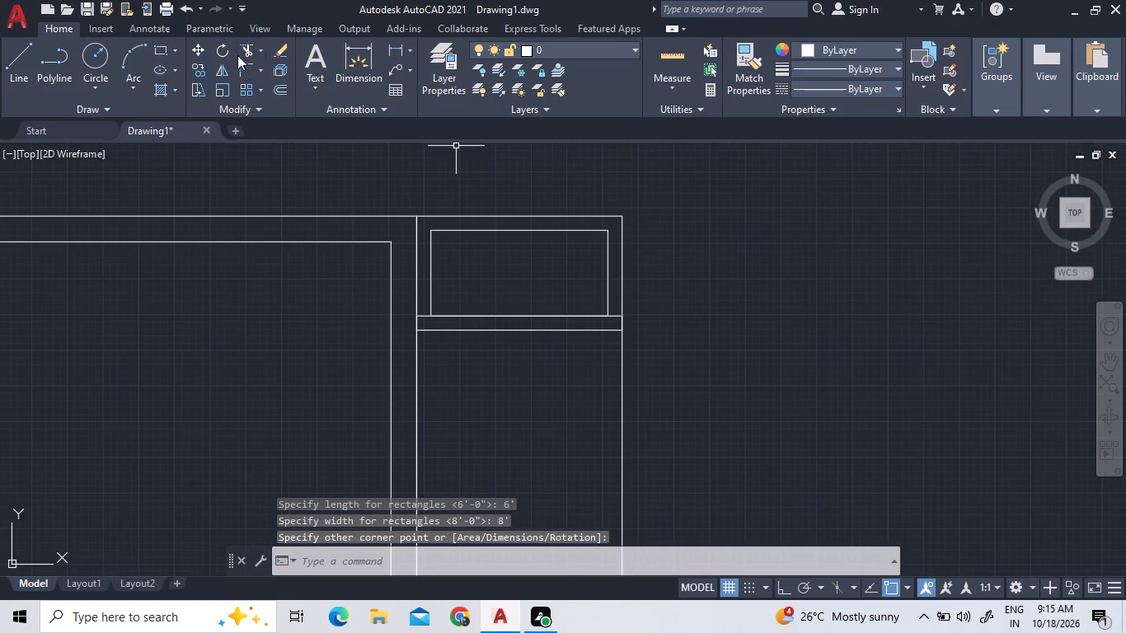
click(284, 92)
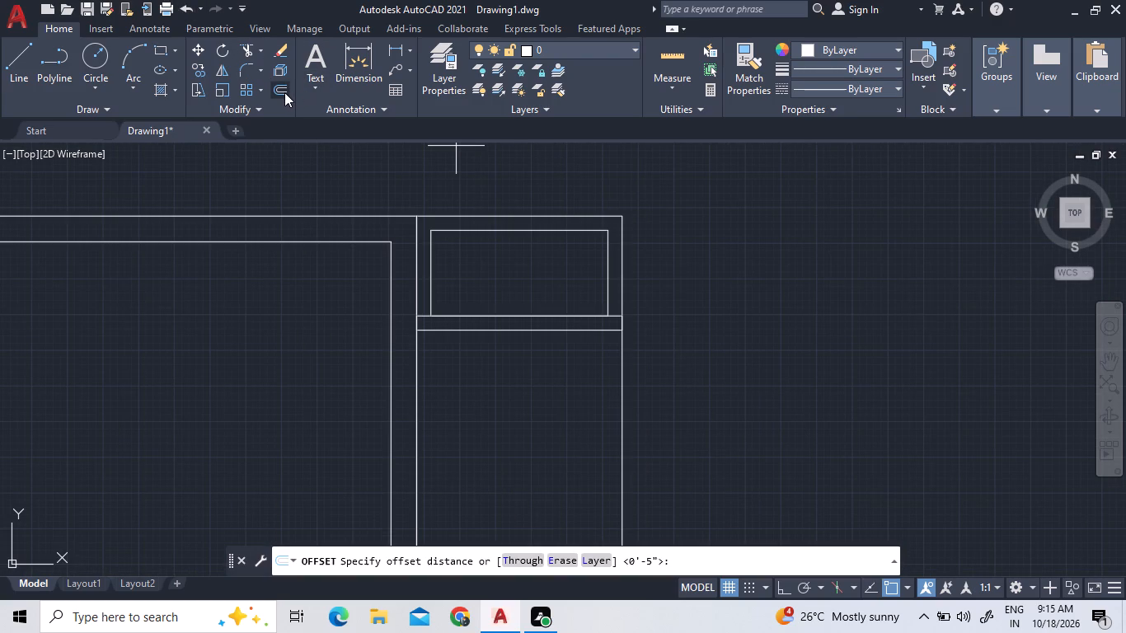
text(9")
key(Return)
scroll(484, 367, down, 3)
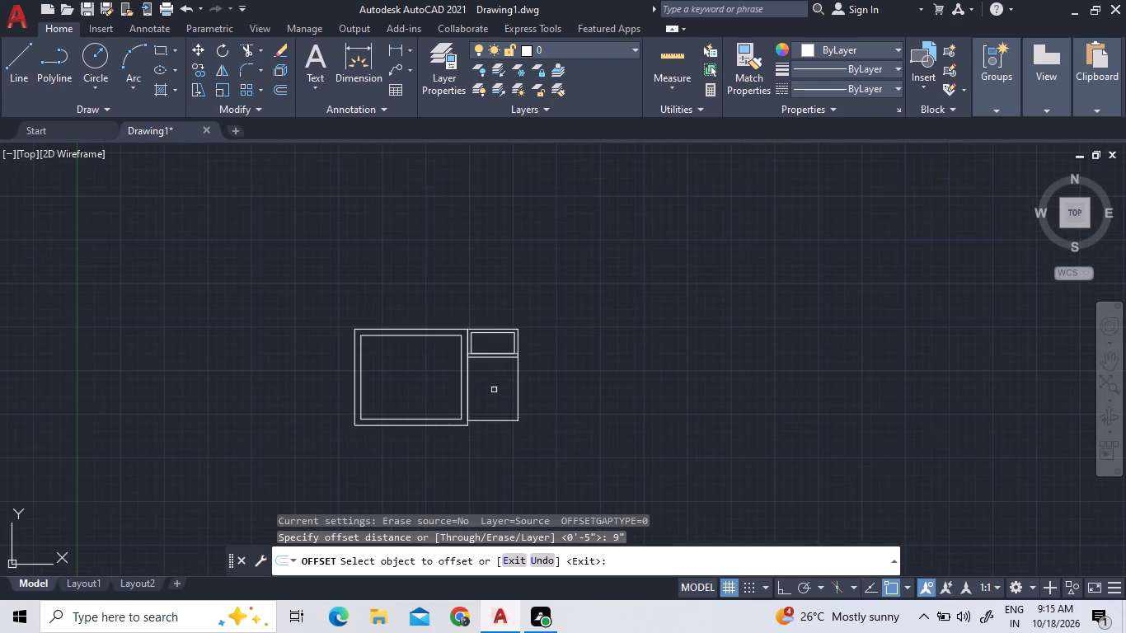
click(505, 422)
scroll(507, 437, up, 4)
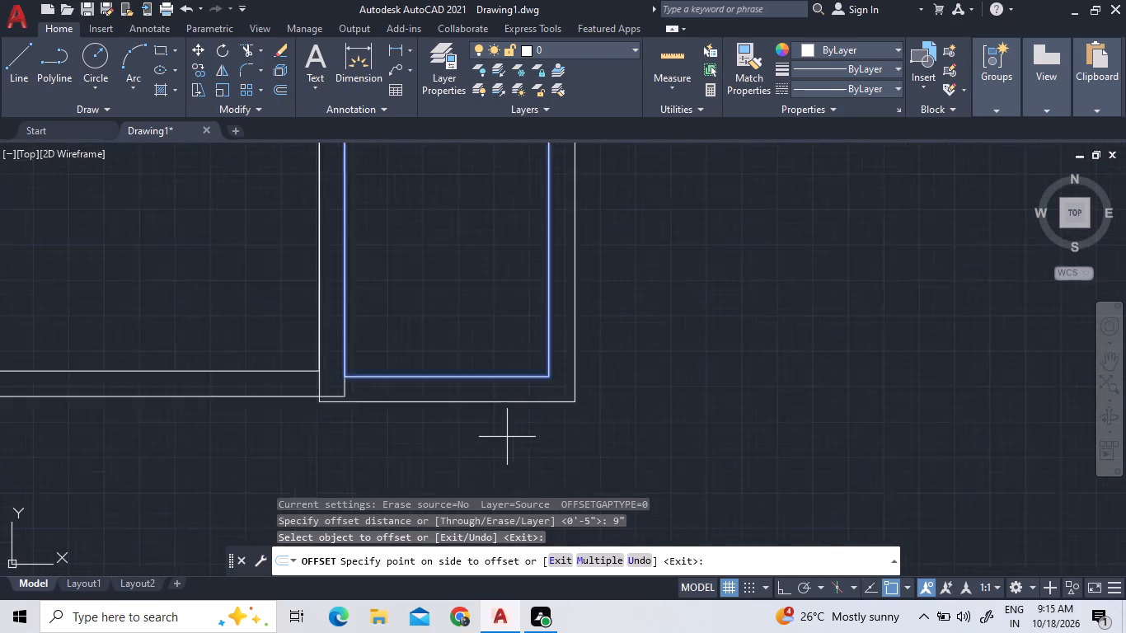
key(Return)
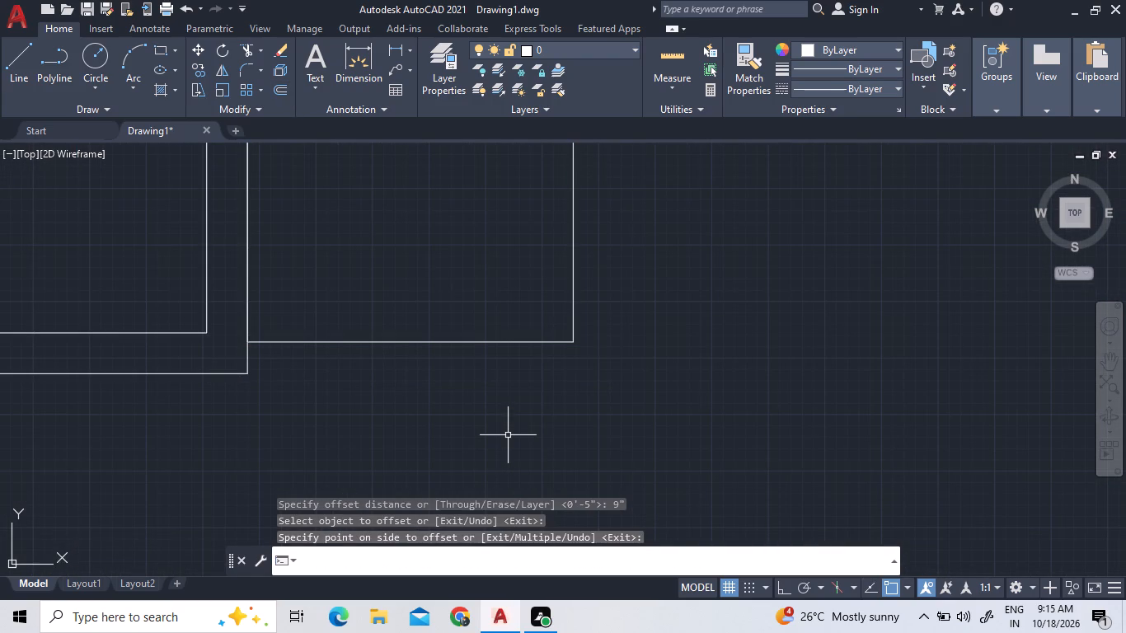
click(282, 88)
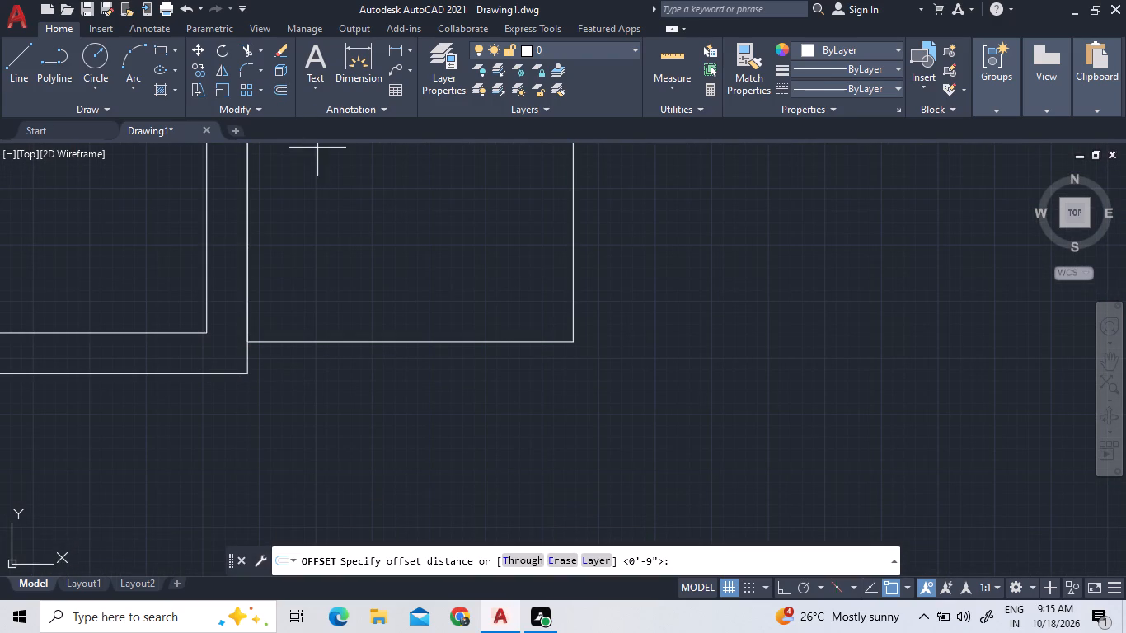
key(Return)
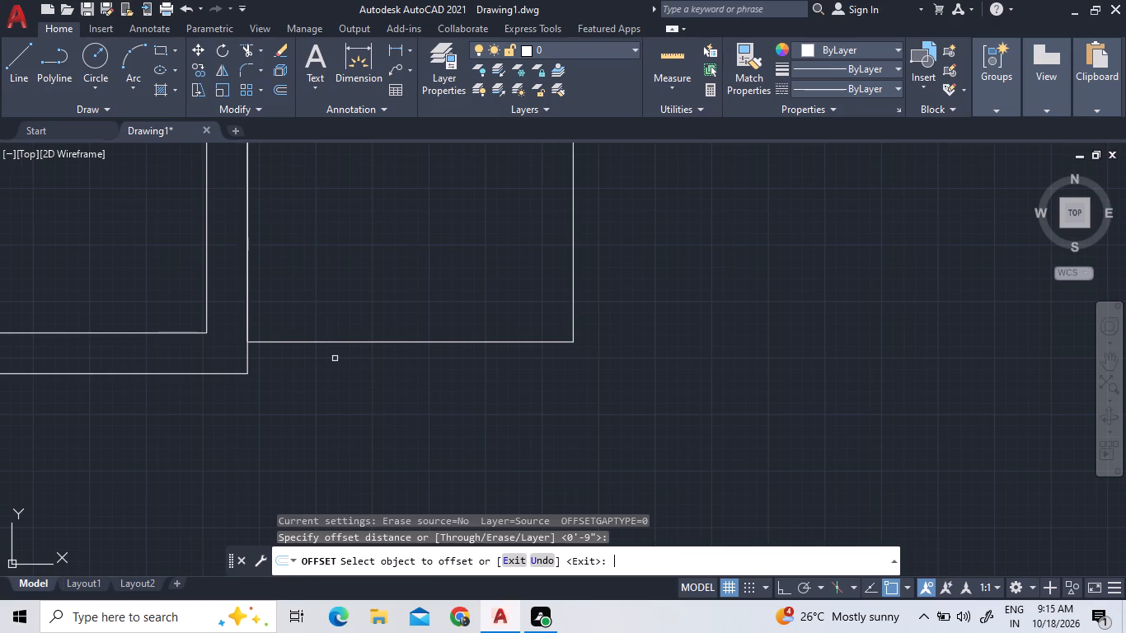
click(342, 340)
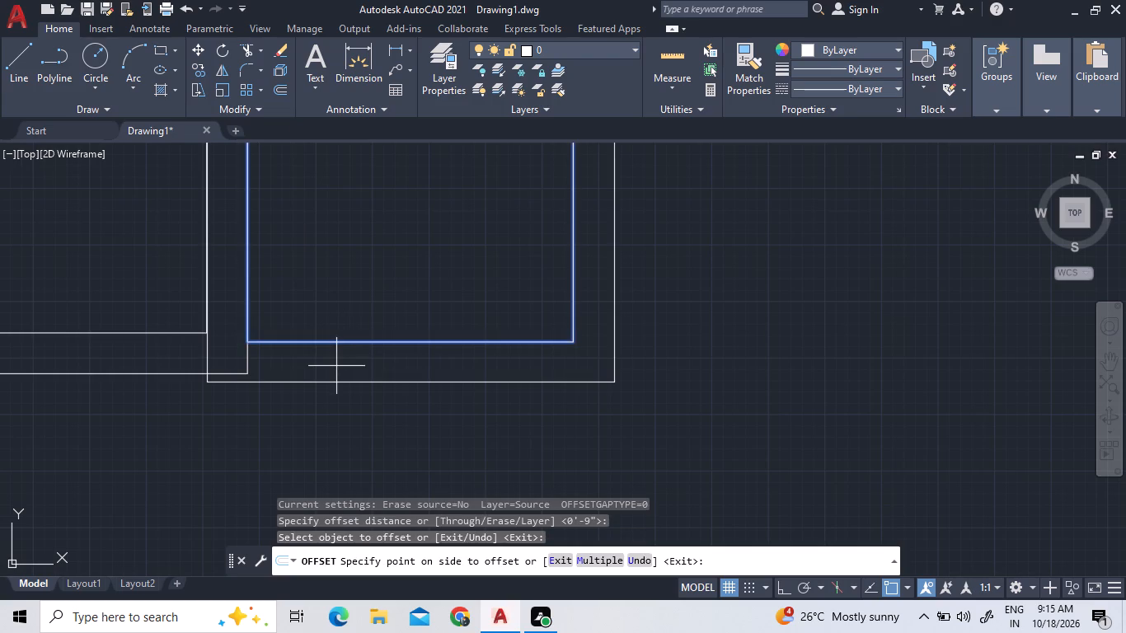
click(336, 366)
Trim the new room's offset outer wall line where it overlaps the large room's right wall, and trim away its bottom segment.
scroll(347, 405, down, 2)
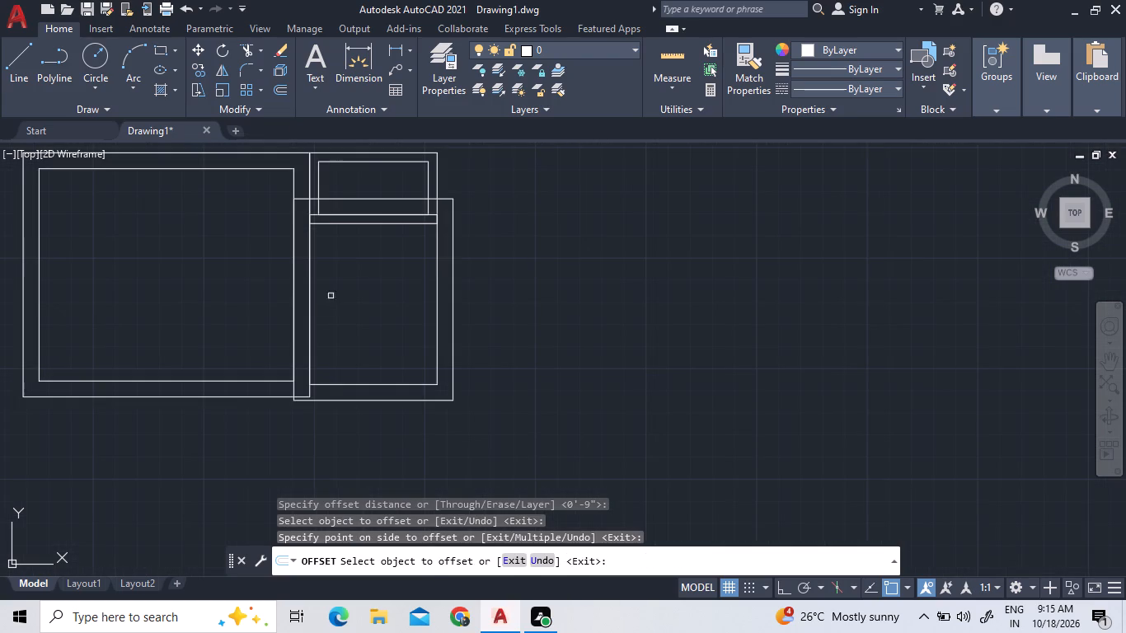
scroll(324, 189, up, 1)
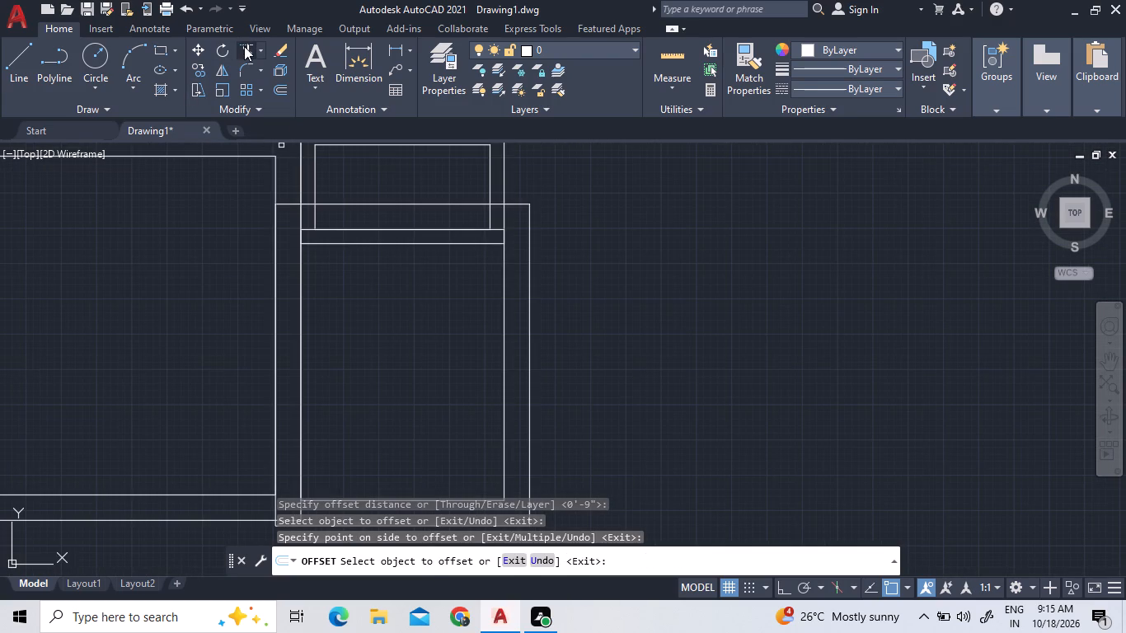
click(244, 46)
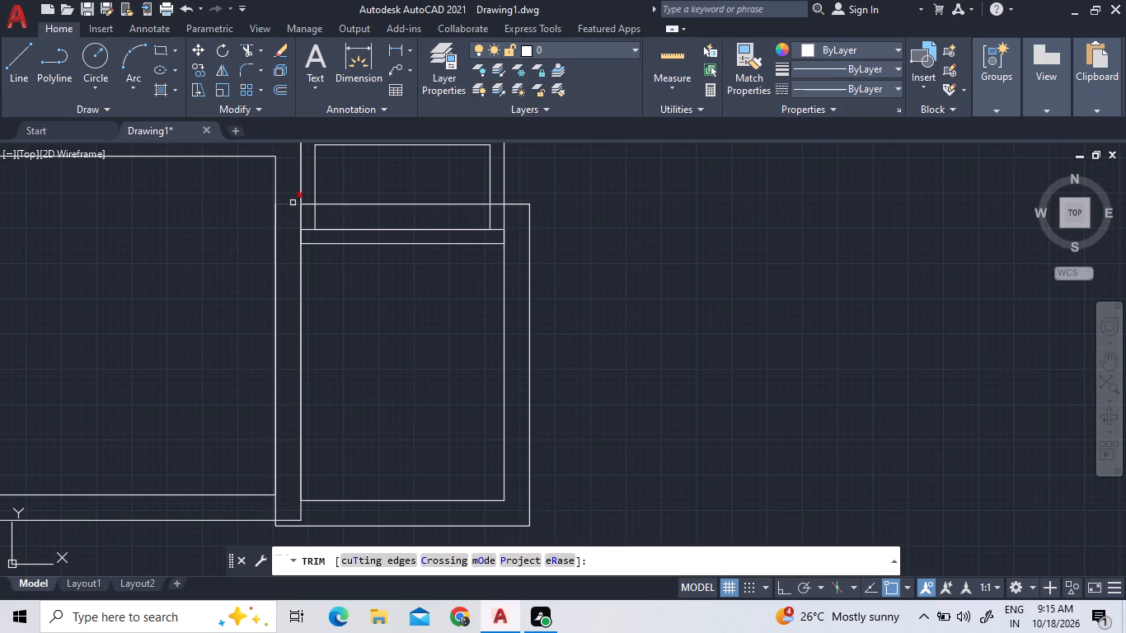
click(293, 203)
click(274, 232)
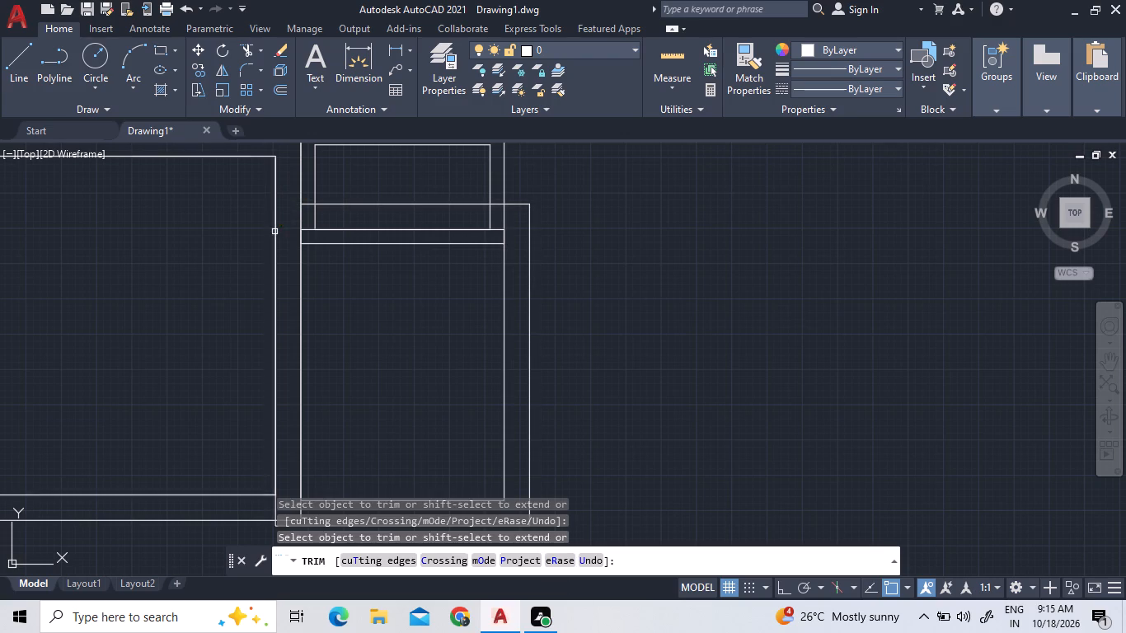
scroll(262, 424, down, 3)
scroll(267, 452, up, 3)
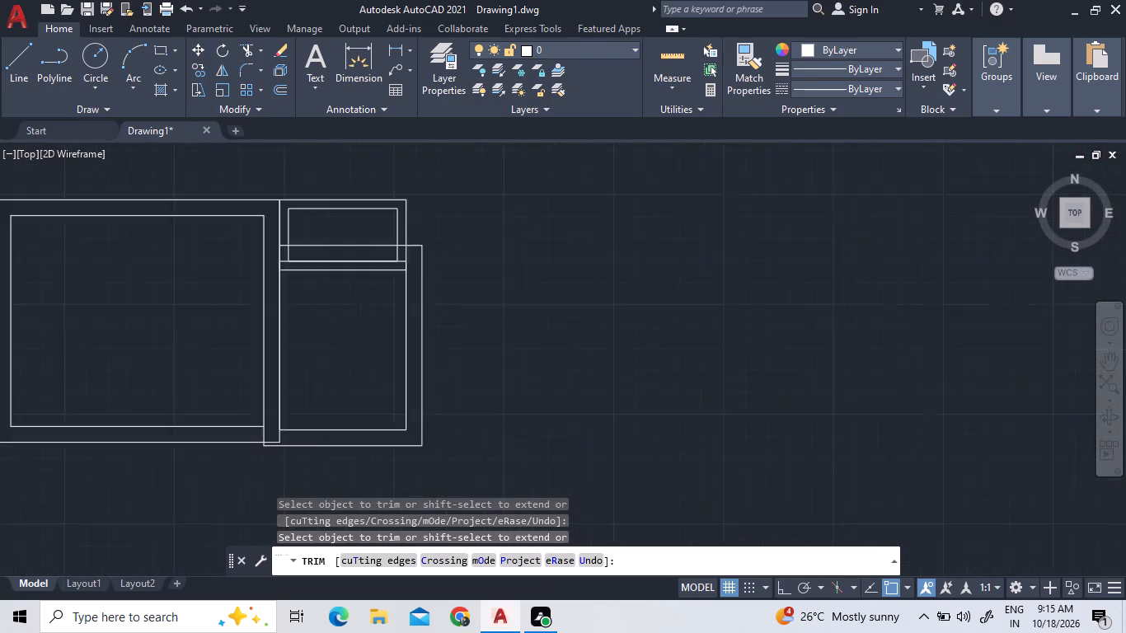
click(260, 431)
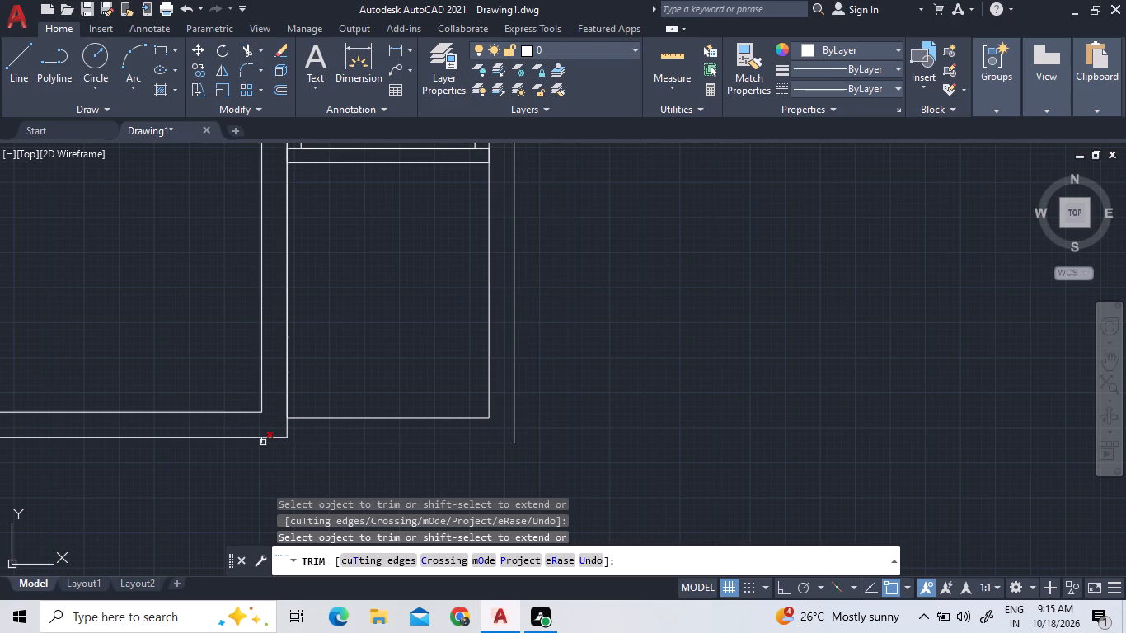
click(263, 443)
Trim the 6' by 8' rectangle's top line and its offset's top line where they cross the small room and its side walls.
scroll(530, 461, down, 2)
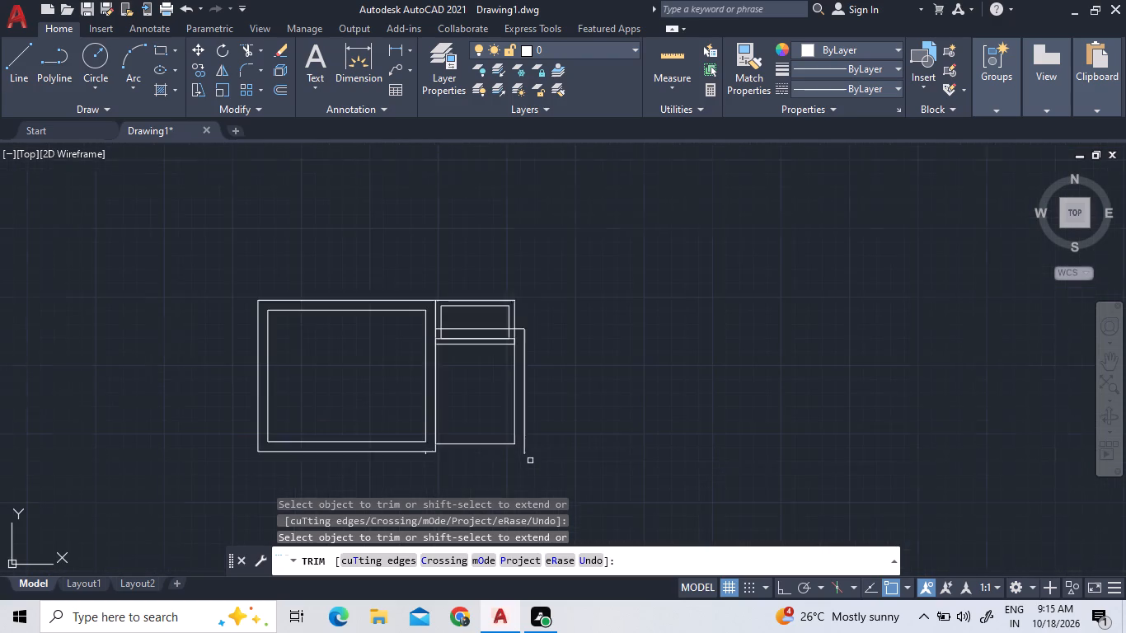
scroll(508, 326, up, 3)
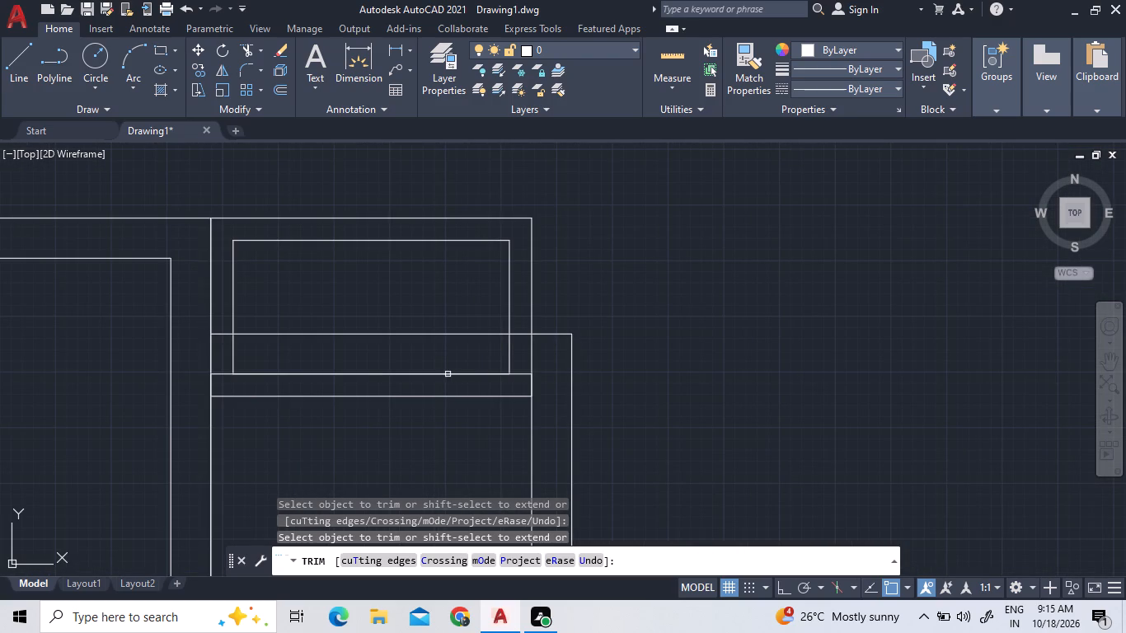
click(446, 373)
click(219, 373)
click(526, 373)
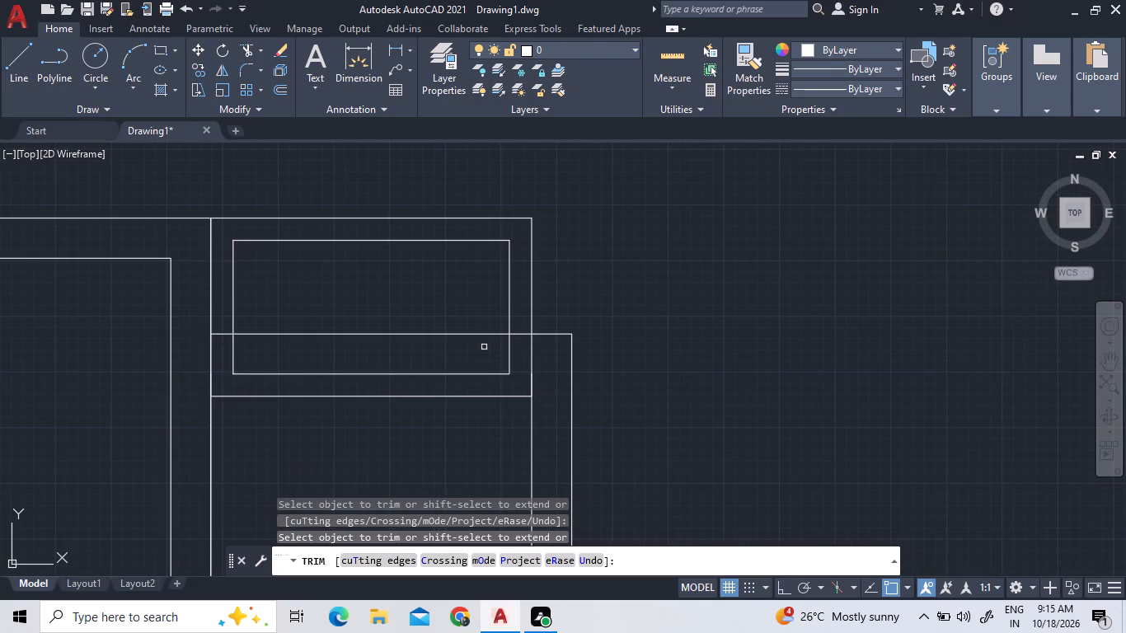
click(518, 332)
click(474, 332)
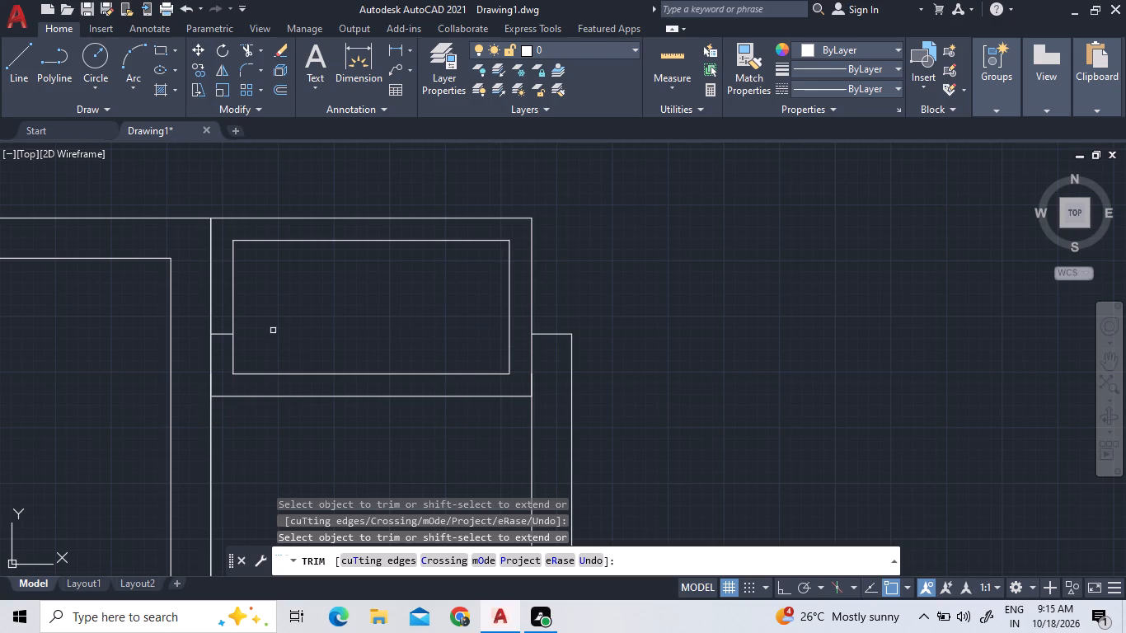
click(225, 337)
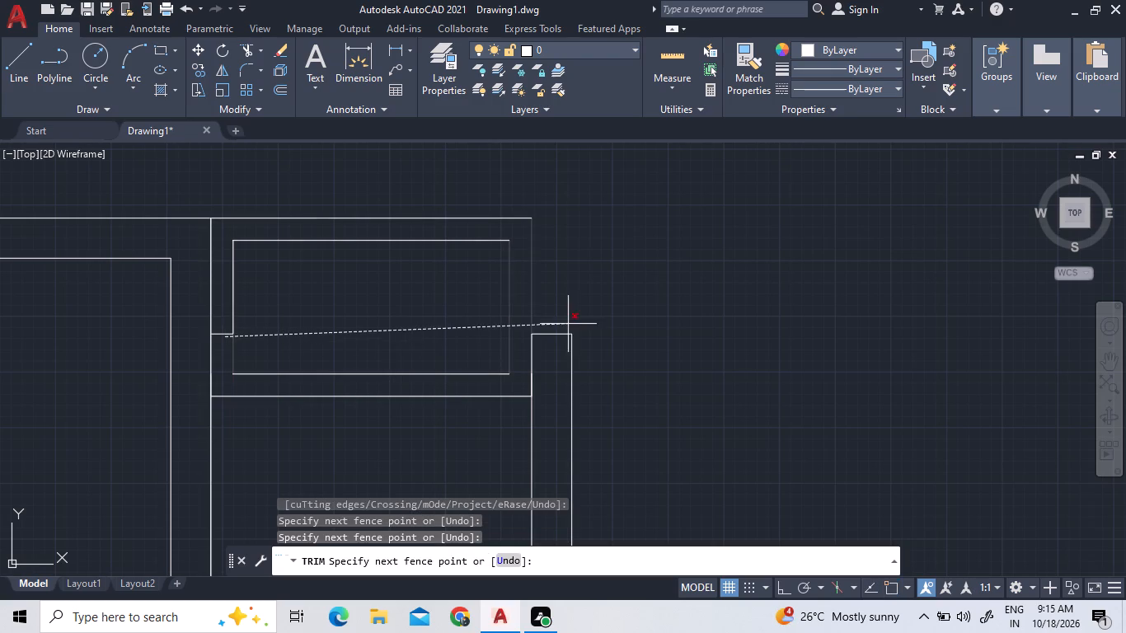
click(226, 304)
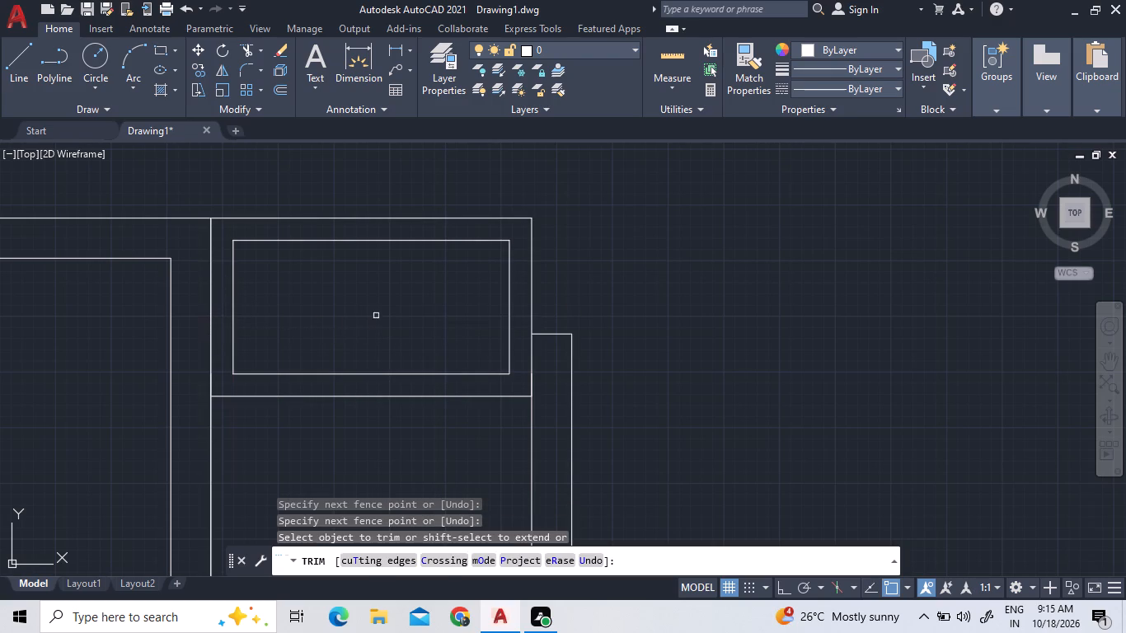
click(556, 335)
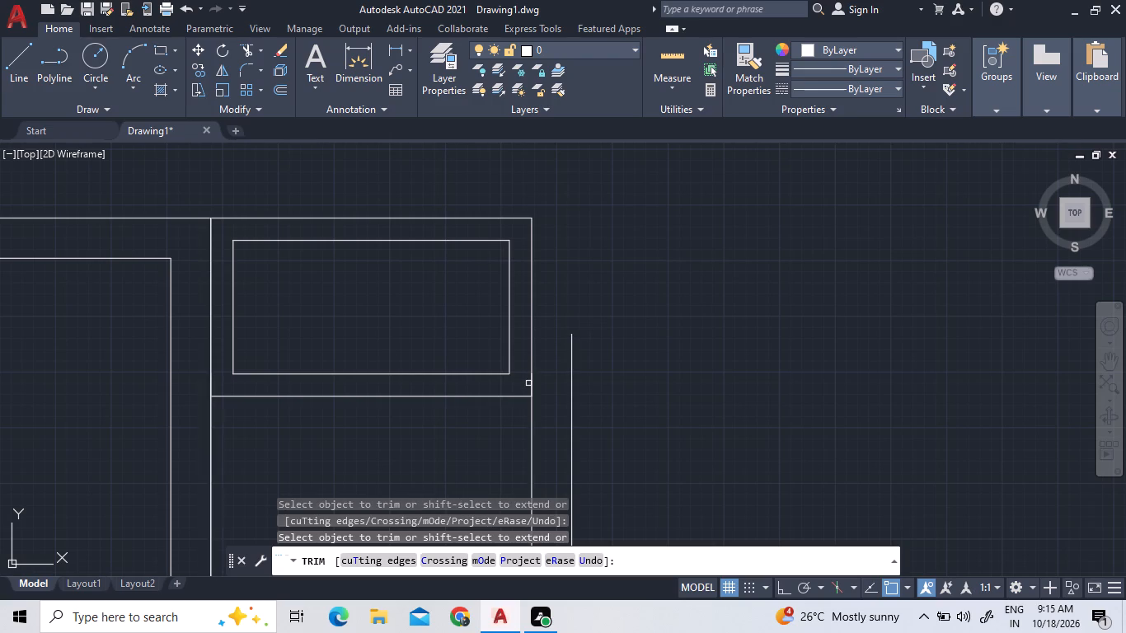
Trim the duplicate vertical segments below the small room and the short stub under the large room's bottom outer wall.
click(532, 384)
double_click(210, 392)
click(211, 427)
scroll(253, 370, down, 4)
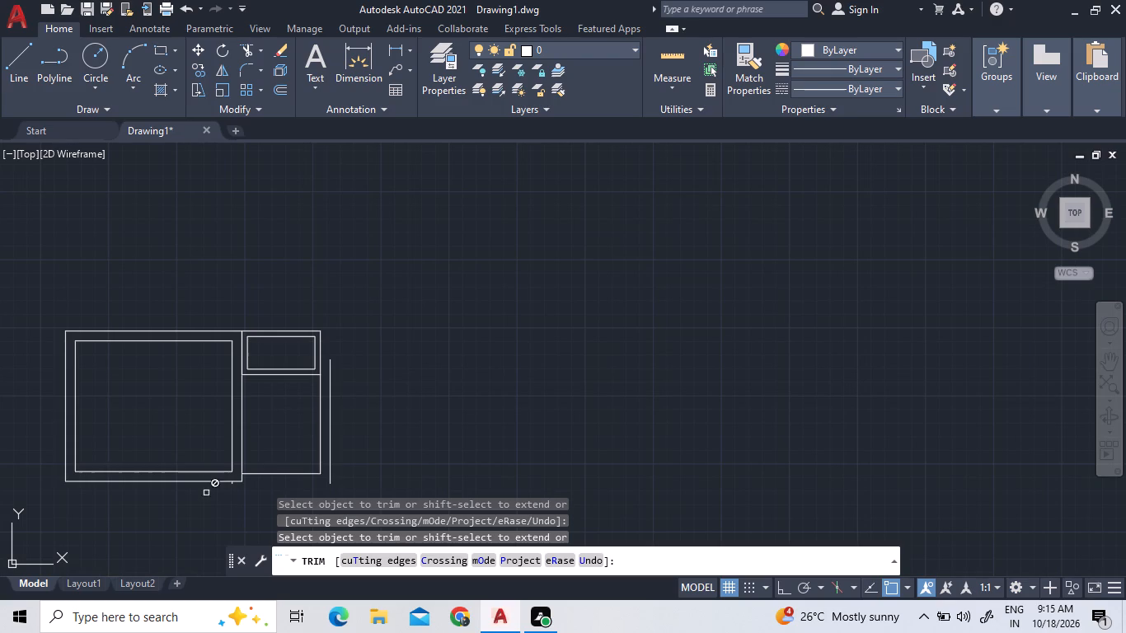
scroll(228, 483, up, 7)
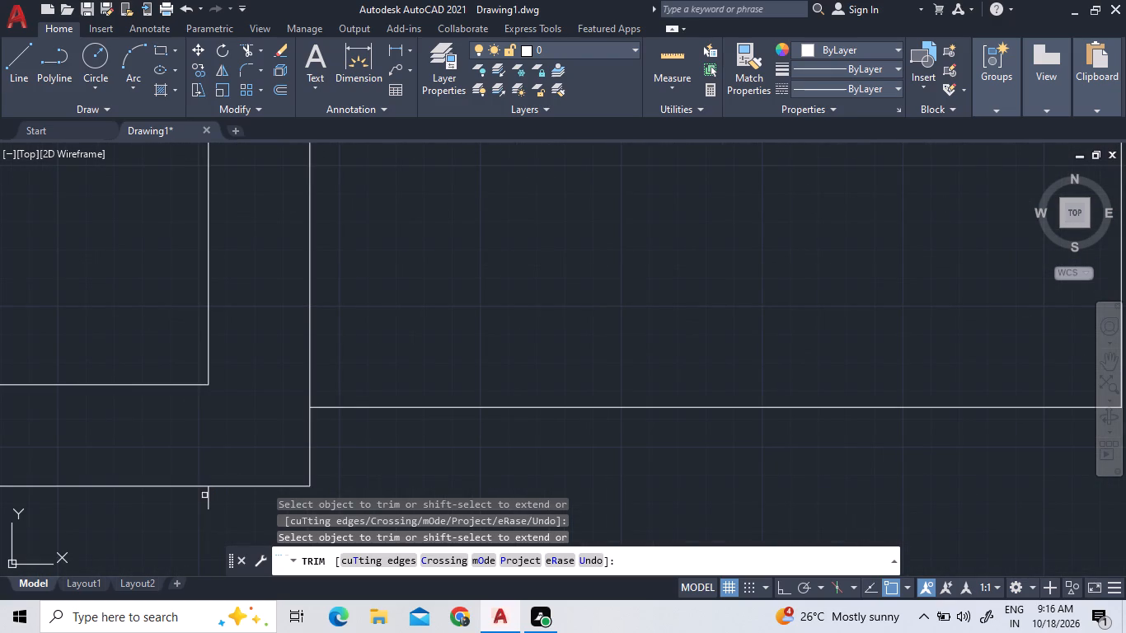
click(209, 494)
scroll(351, 454, down, 3)
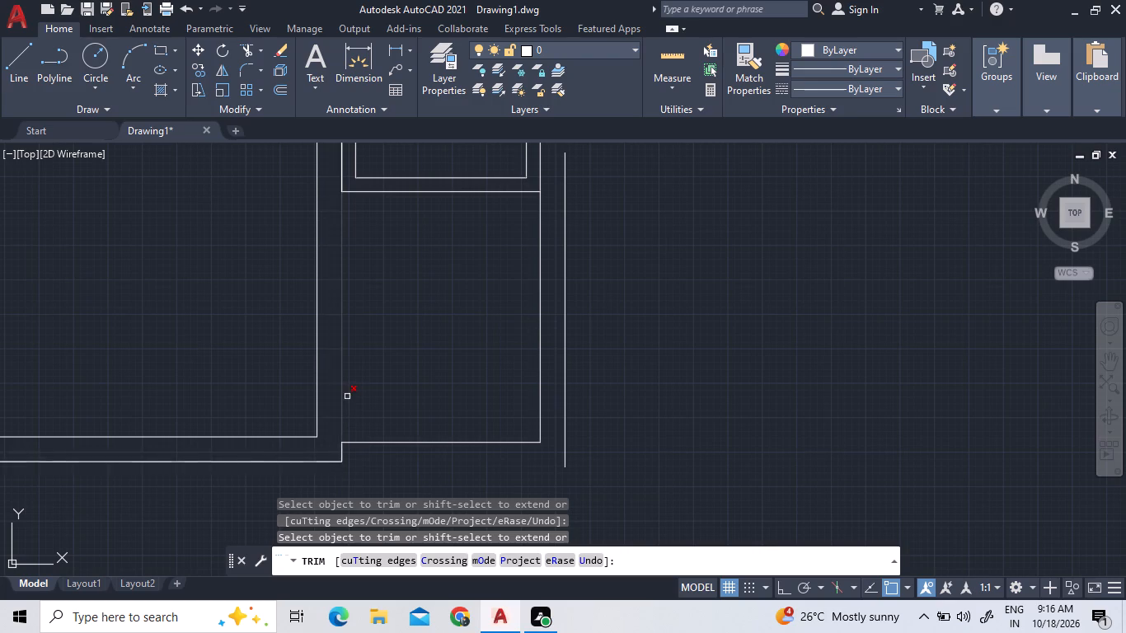
right_click(604, 376)
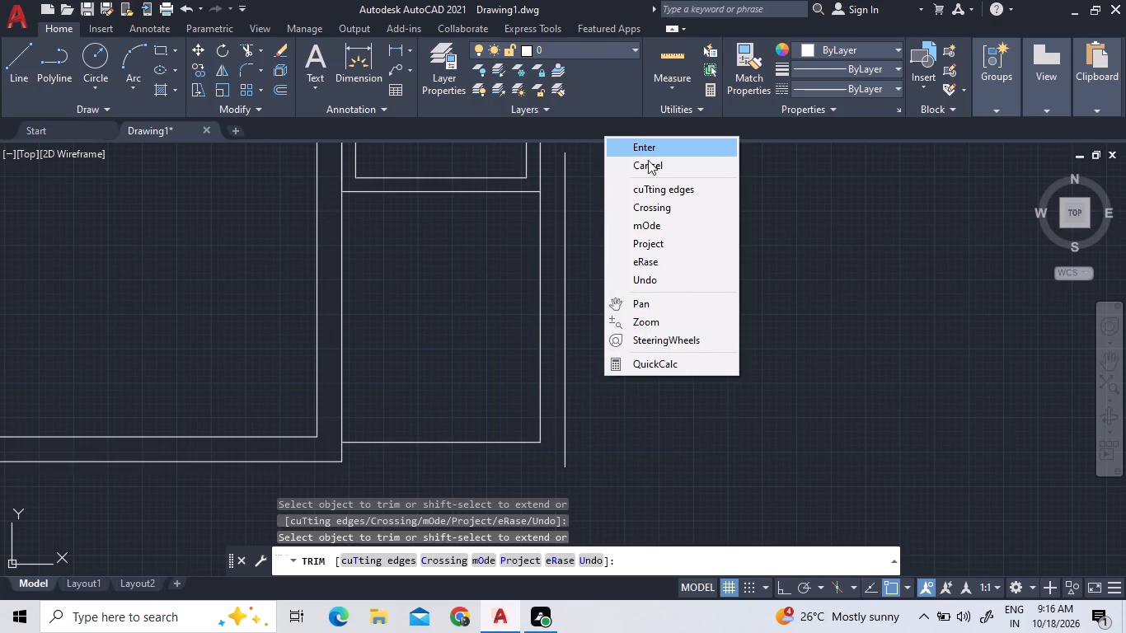
click(650, 154)
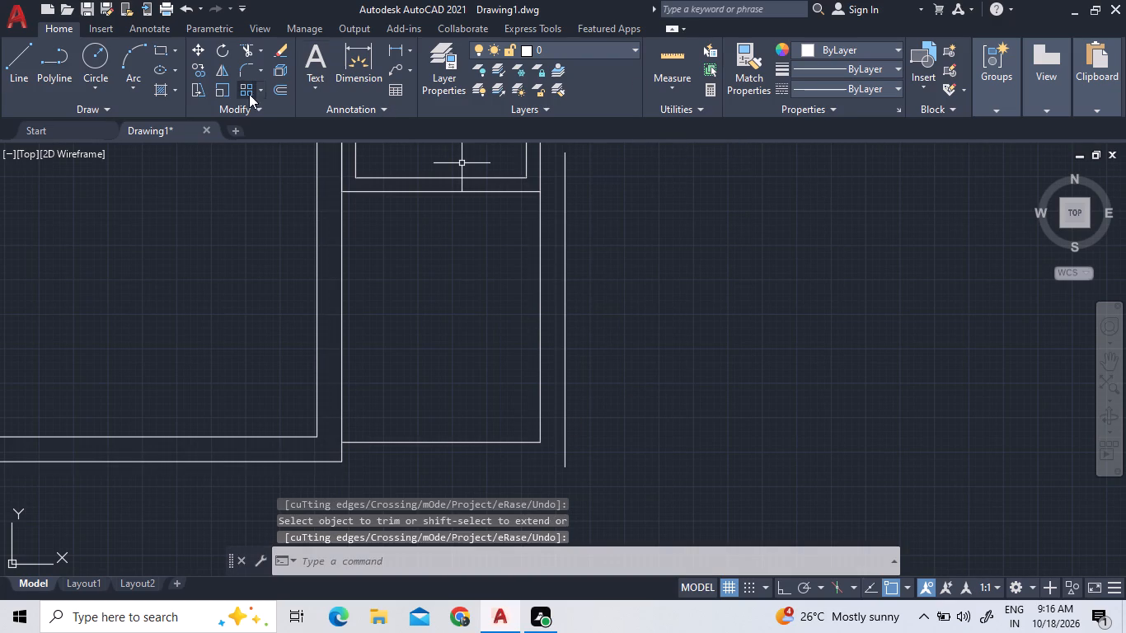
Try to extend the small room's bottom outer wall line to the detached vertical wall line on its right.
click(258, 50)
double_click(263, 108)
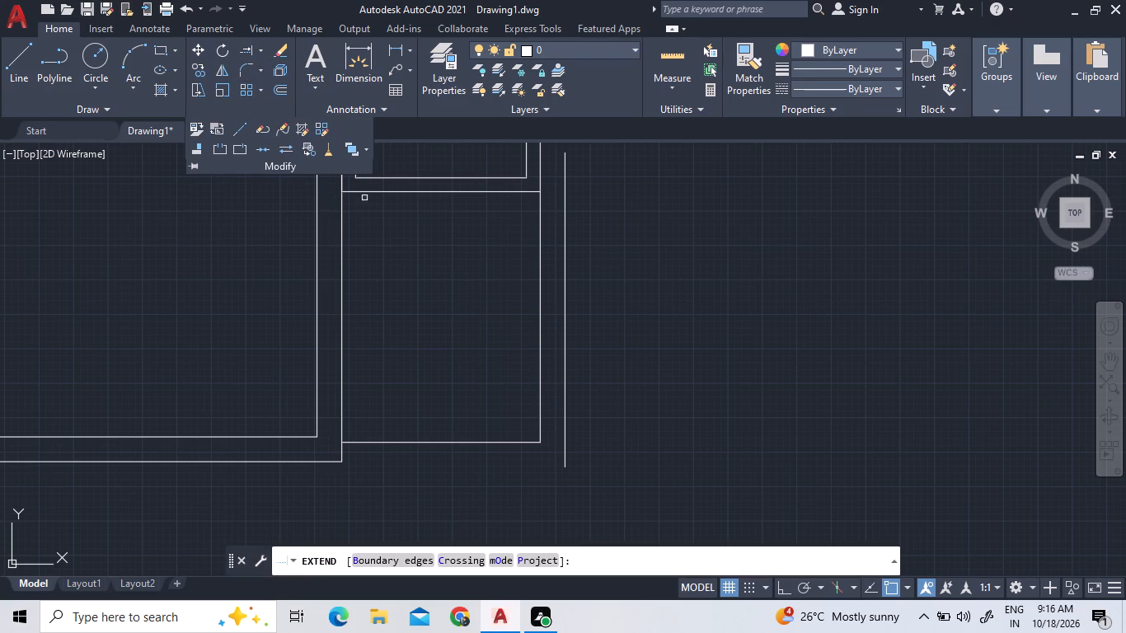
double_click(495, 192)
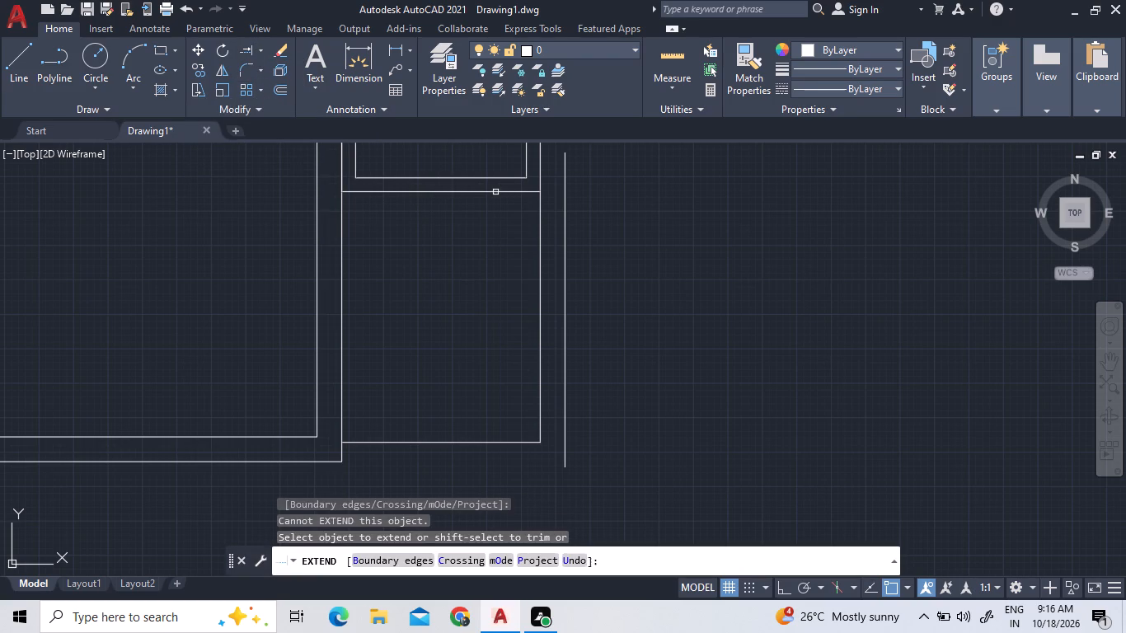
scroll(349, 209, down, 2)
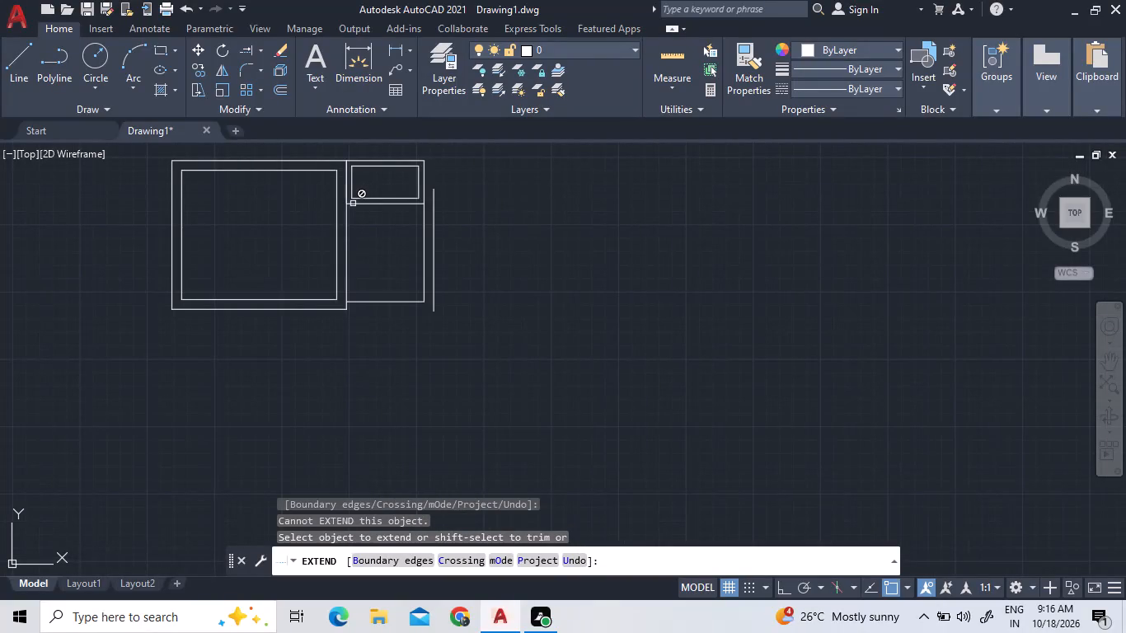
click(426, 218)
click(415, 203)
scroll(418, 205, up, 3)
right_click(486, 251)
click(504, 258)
Explode the outlines of the large room, the small room and the 6' by 8' room into separate lines.
scroll(502, 274, down, 2)
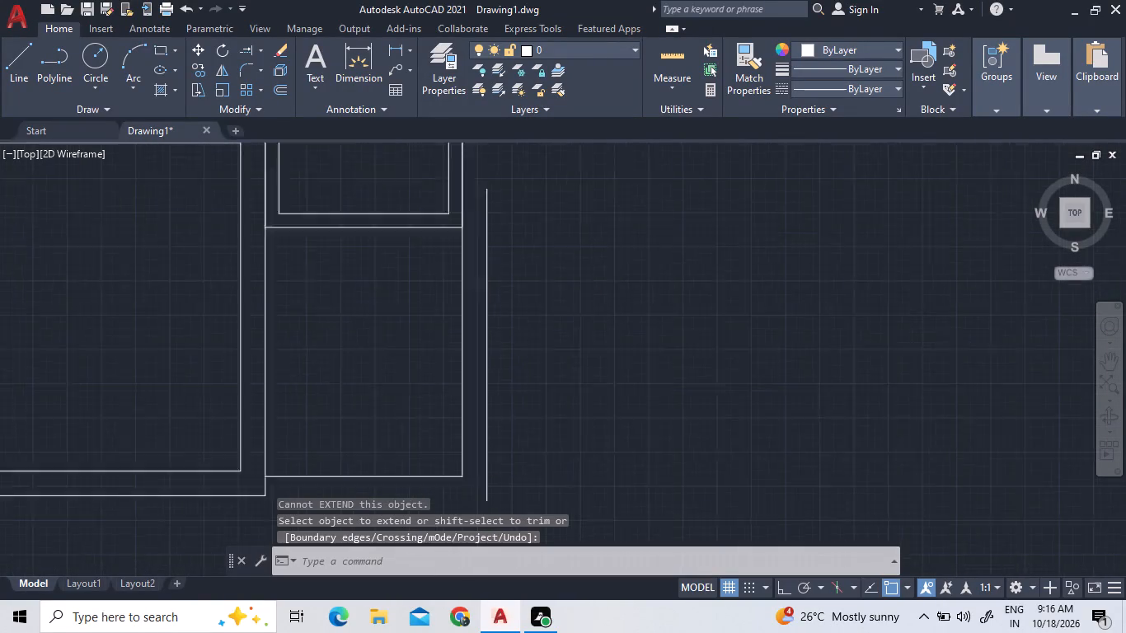
click(483, 432)
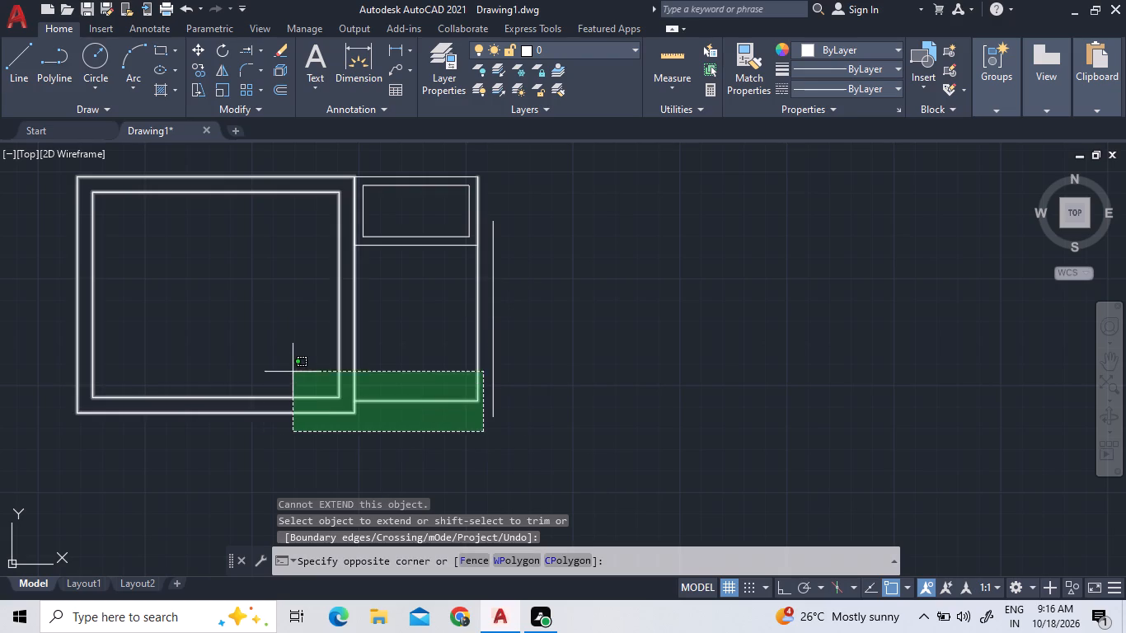
click(69, 186)
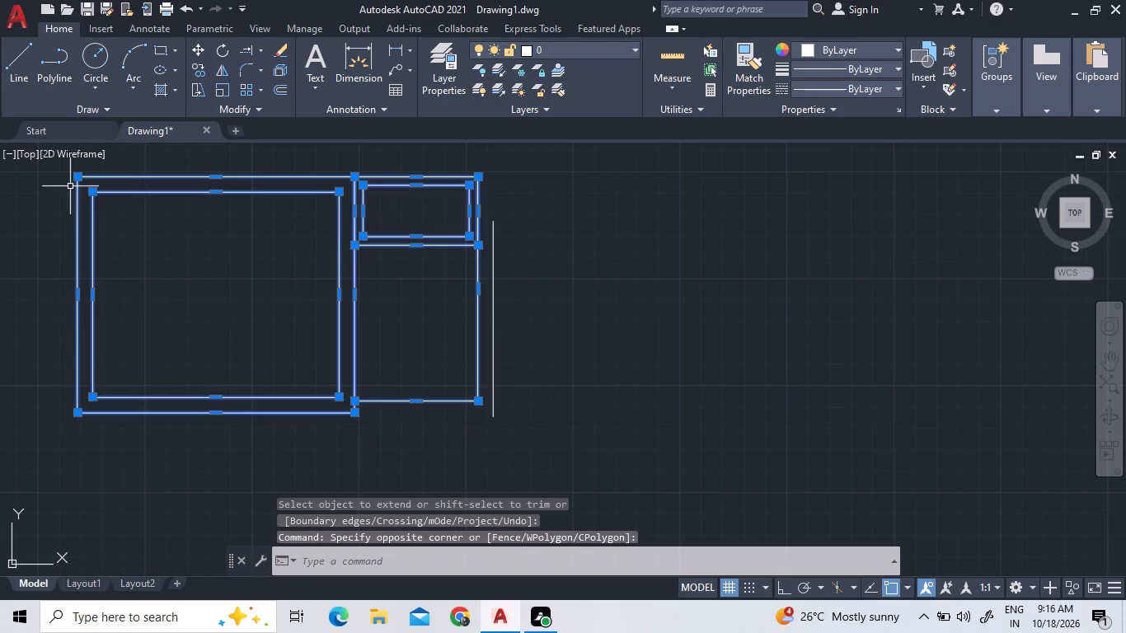
text(x)
key(space)
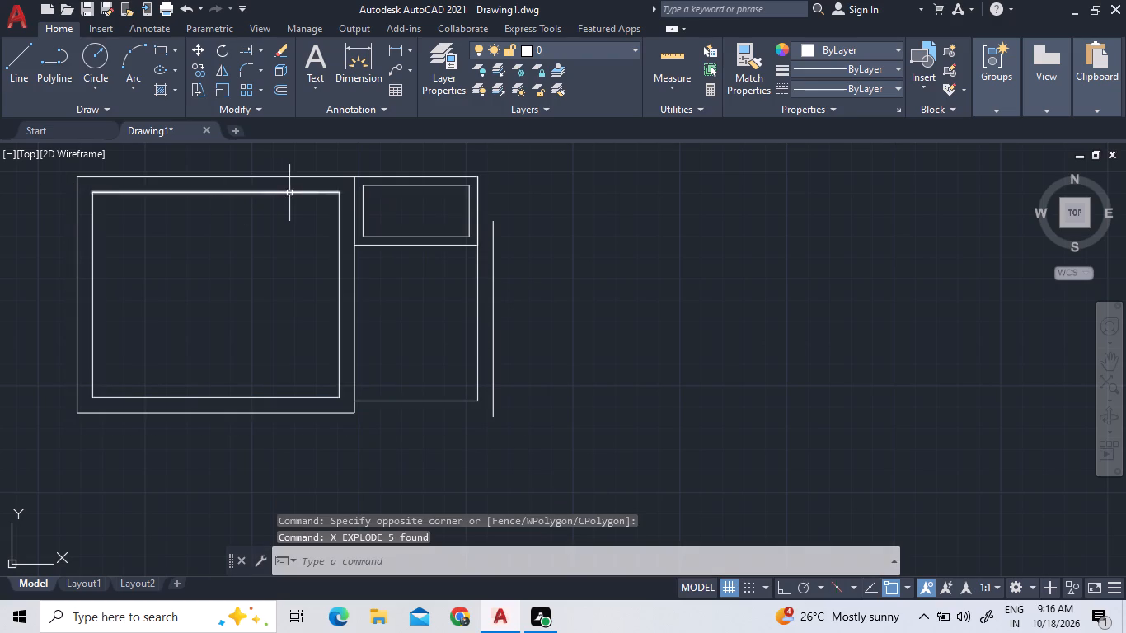
Extend the small room's bottom outer line and the 6' by 8' room's bottom line to the detached right wall line.
click(246, 49)
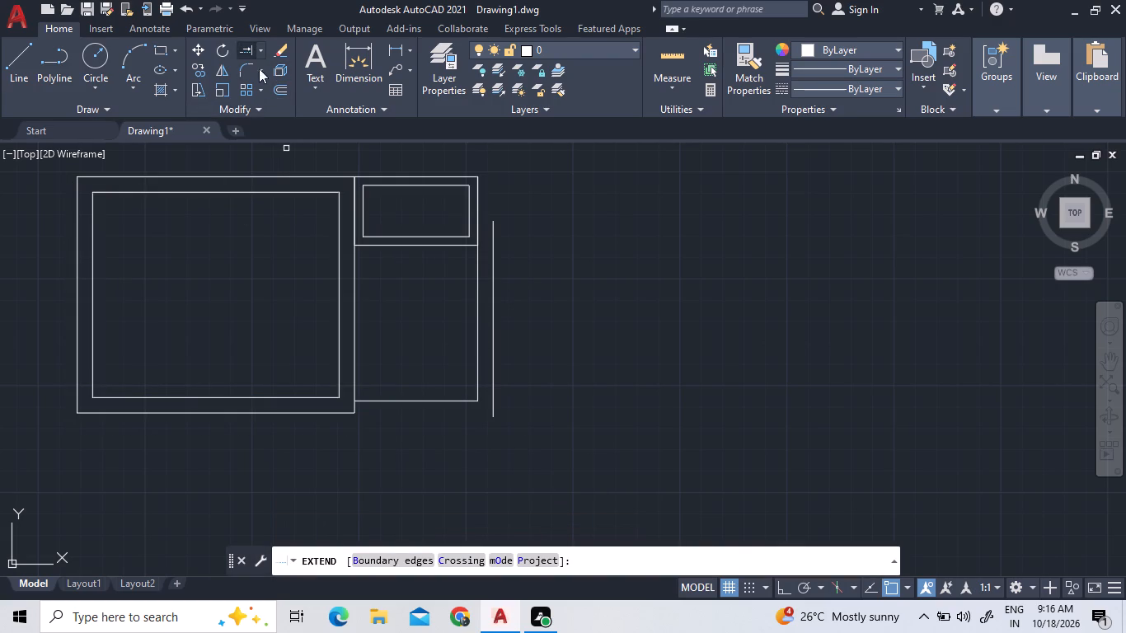
click(460, 246)
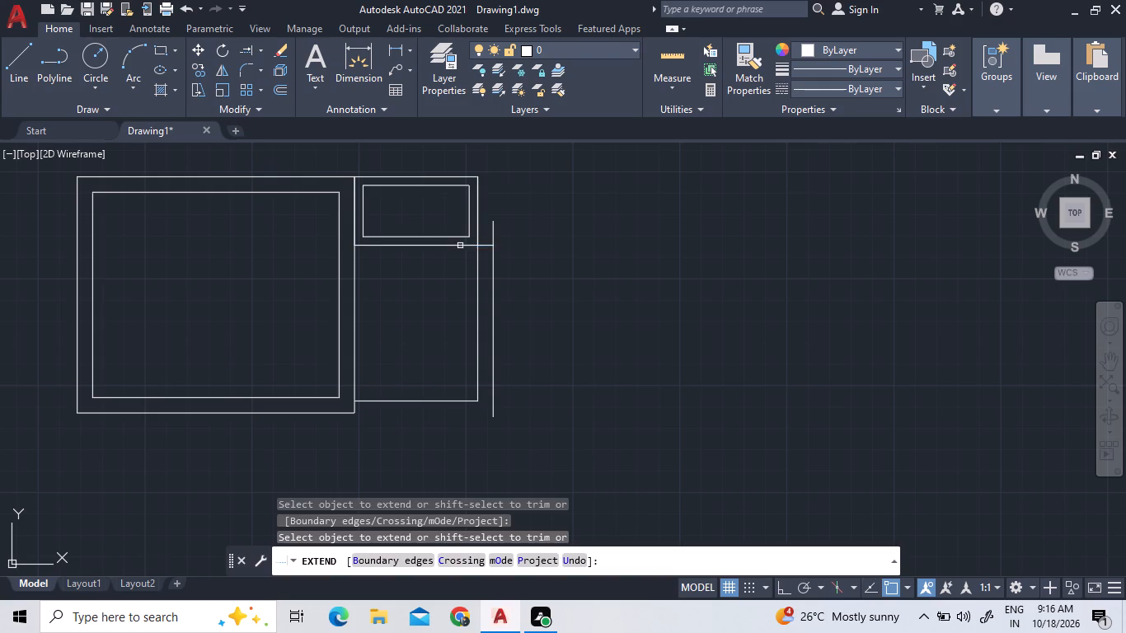
click(467, 401)
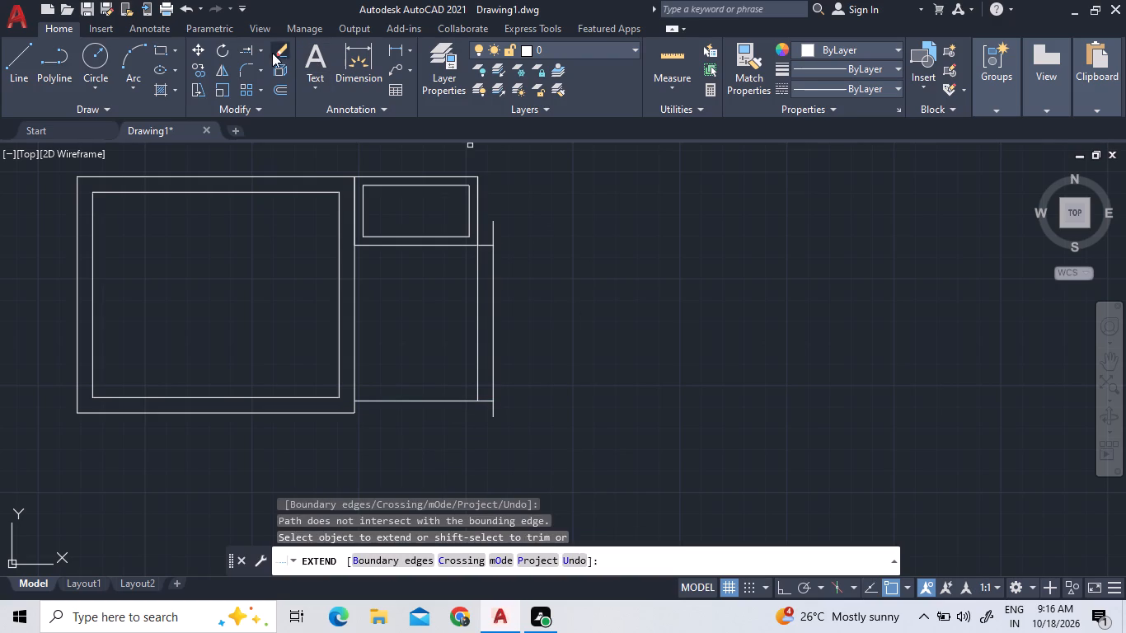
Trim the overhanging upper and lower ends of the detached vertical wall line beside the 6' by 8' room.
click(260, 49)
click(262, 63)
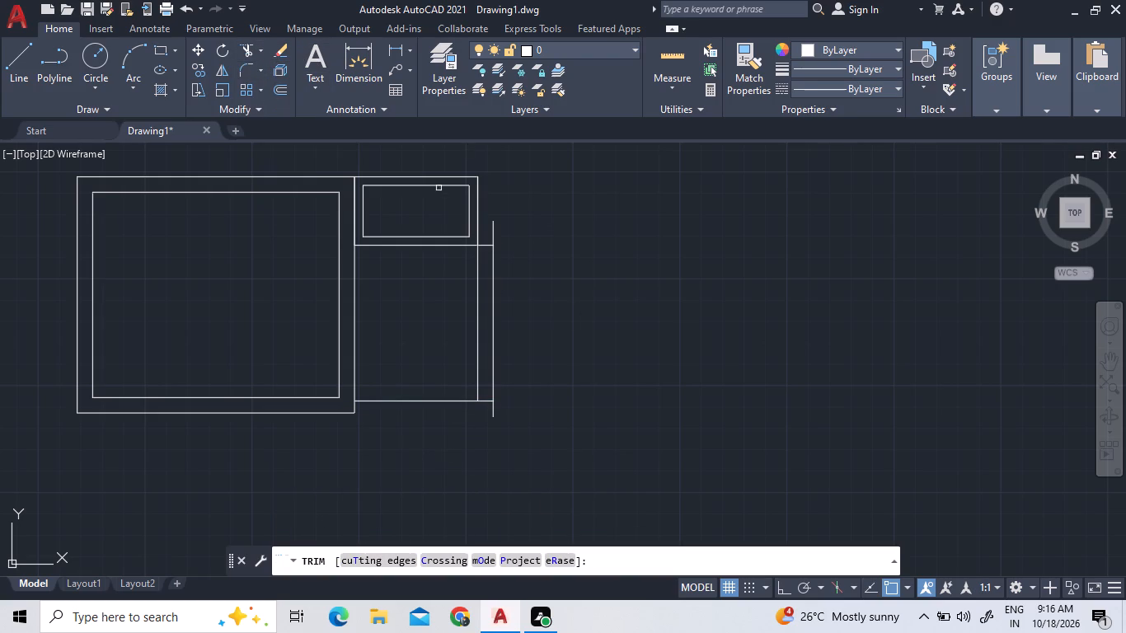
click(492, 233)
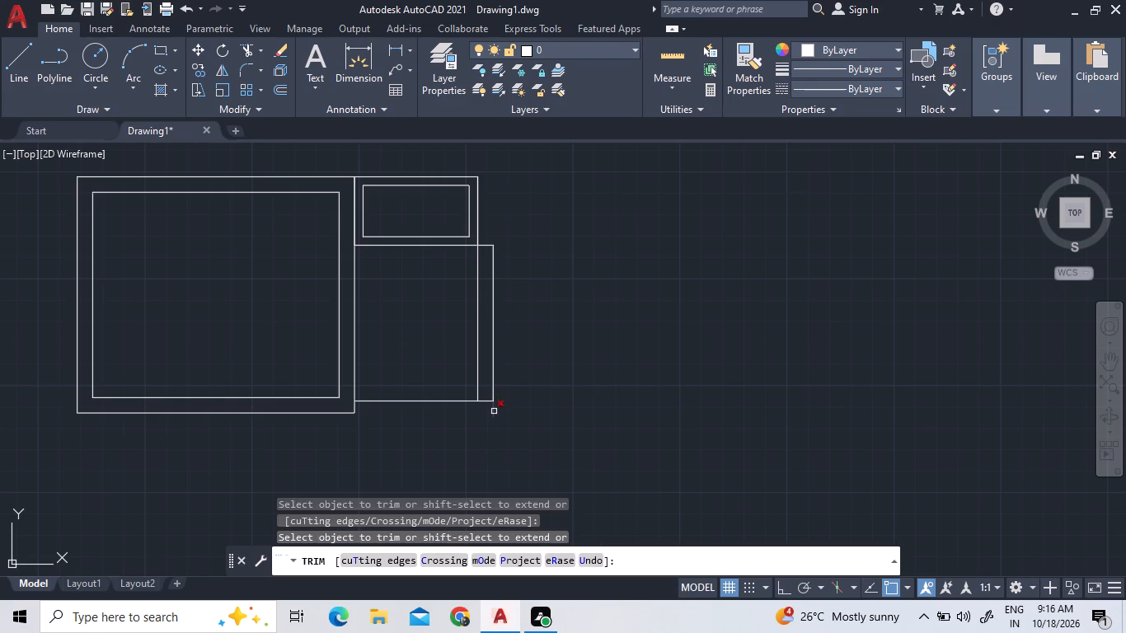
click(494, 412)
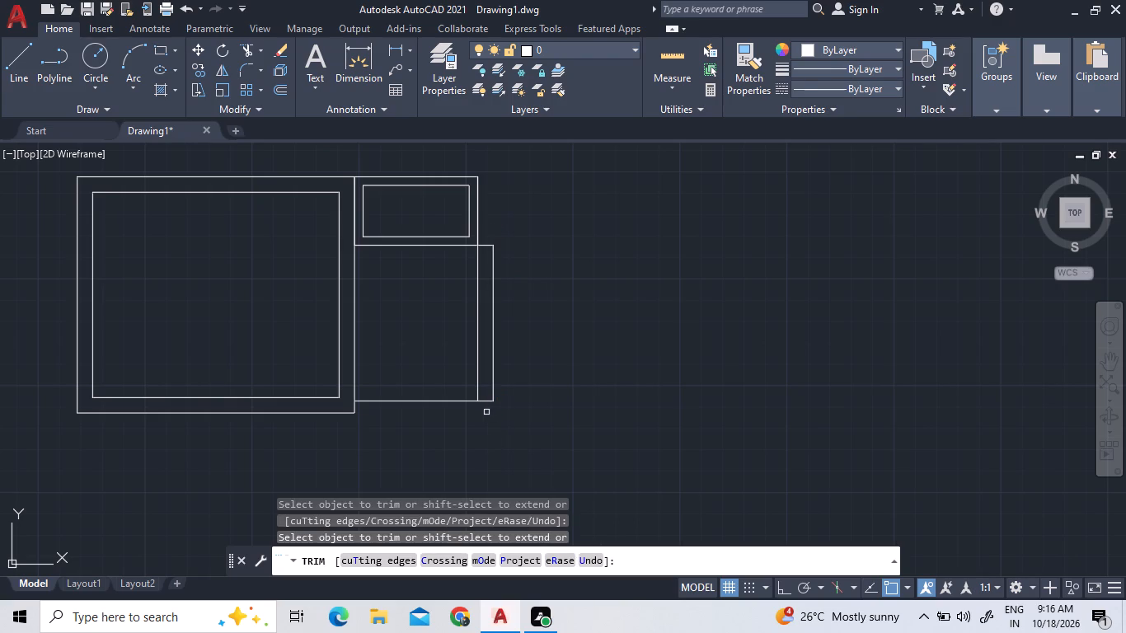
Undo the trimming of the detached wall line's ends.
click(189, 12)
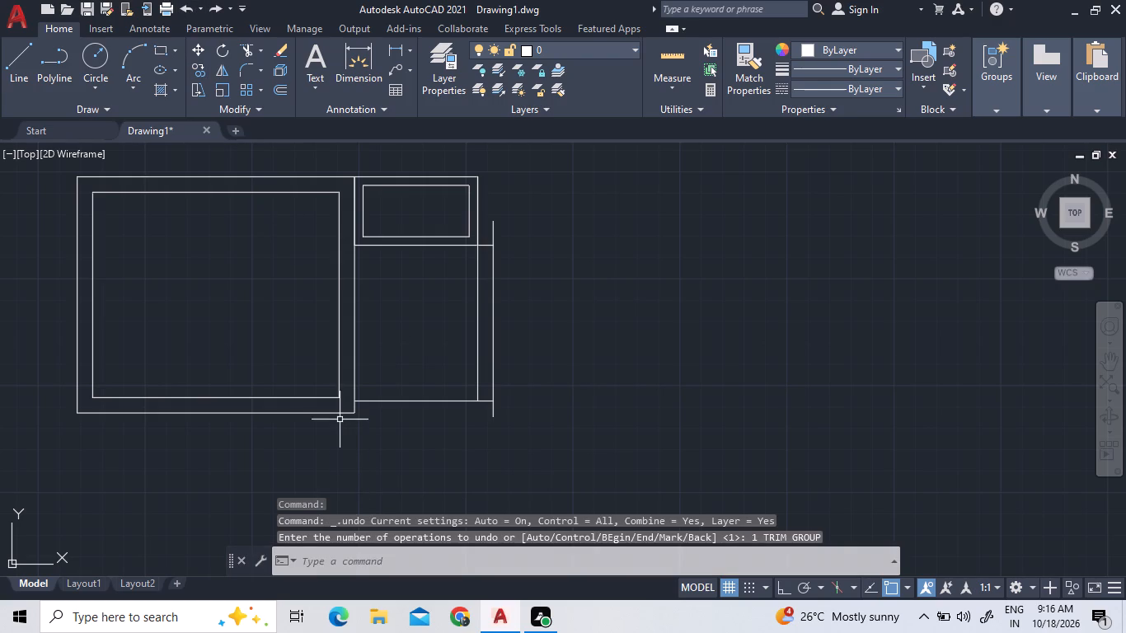
Extend the large room's bottom outer wall line to the detached vertical wall line.
click(242, 52)
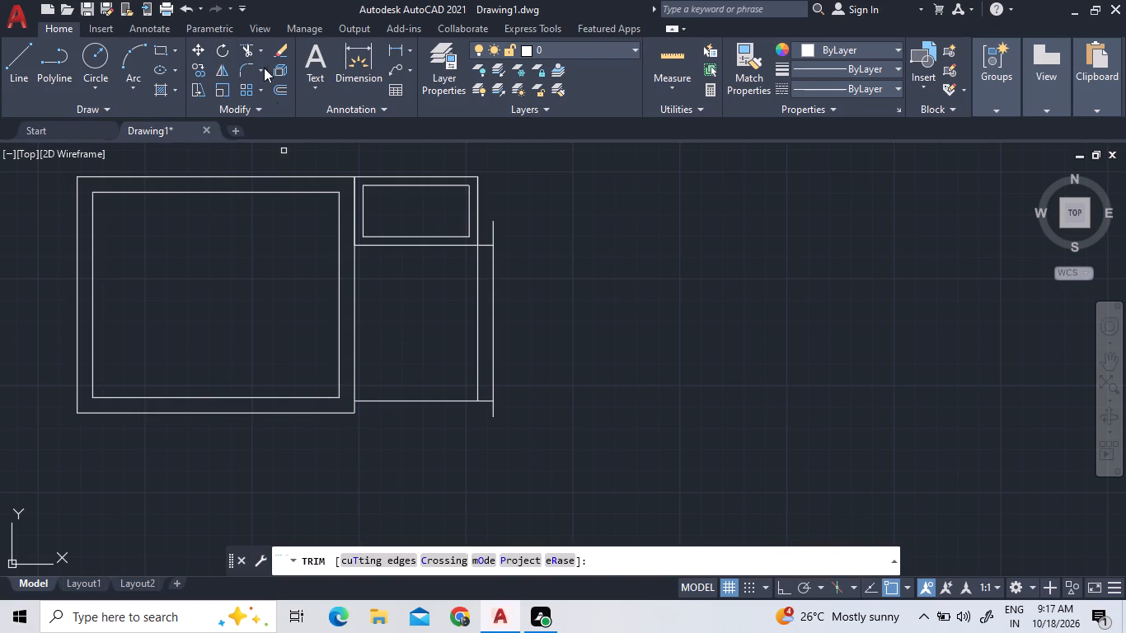
click(261, 54)
double_click(265, 96)
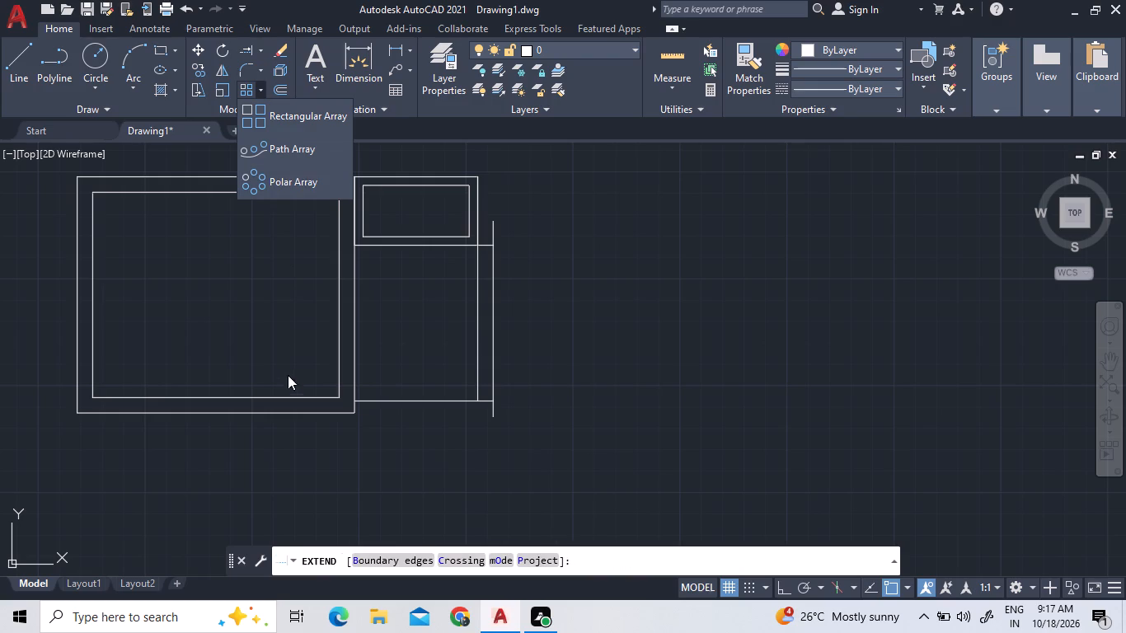
click(251, 46)
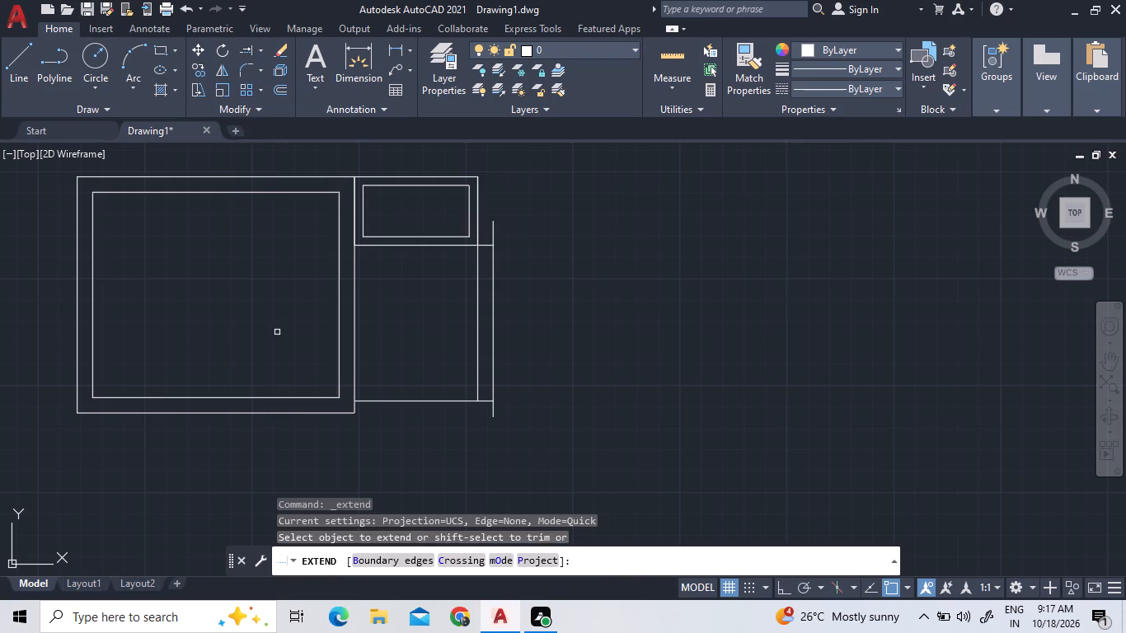
double_click(332, 412)
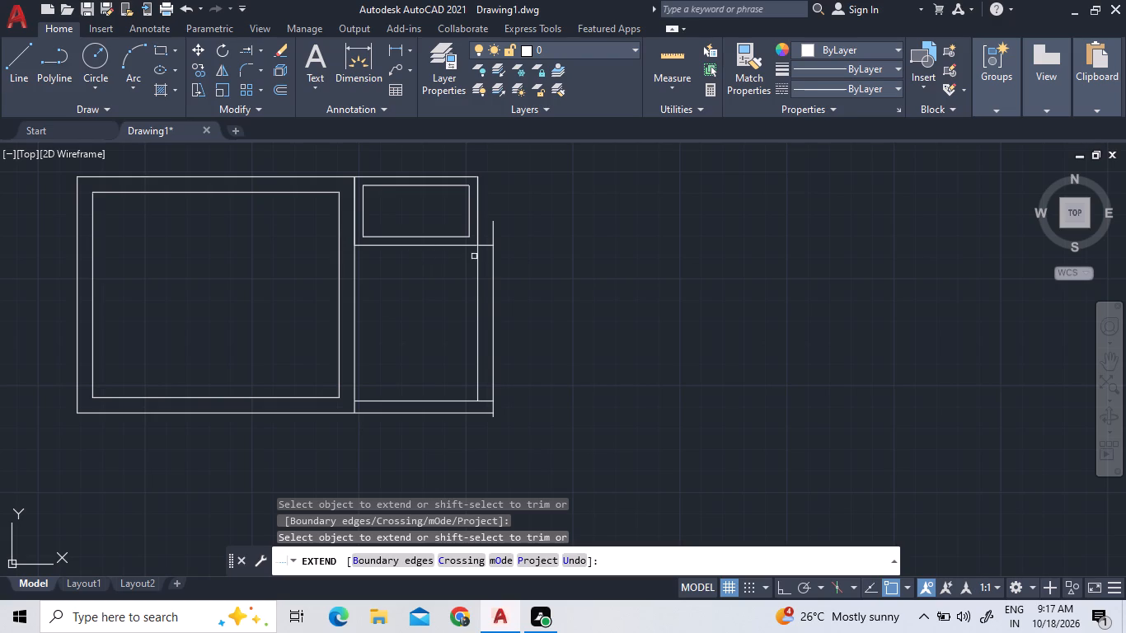
Measure the distances around the 6' by 8' room's right-hand line and the detached wall line.
scroll(472, 249, up, 1)
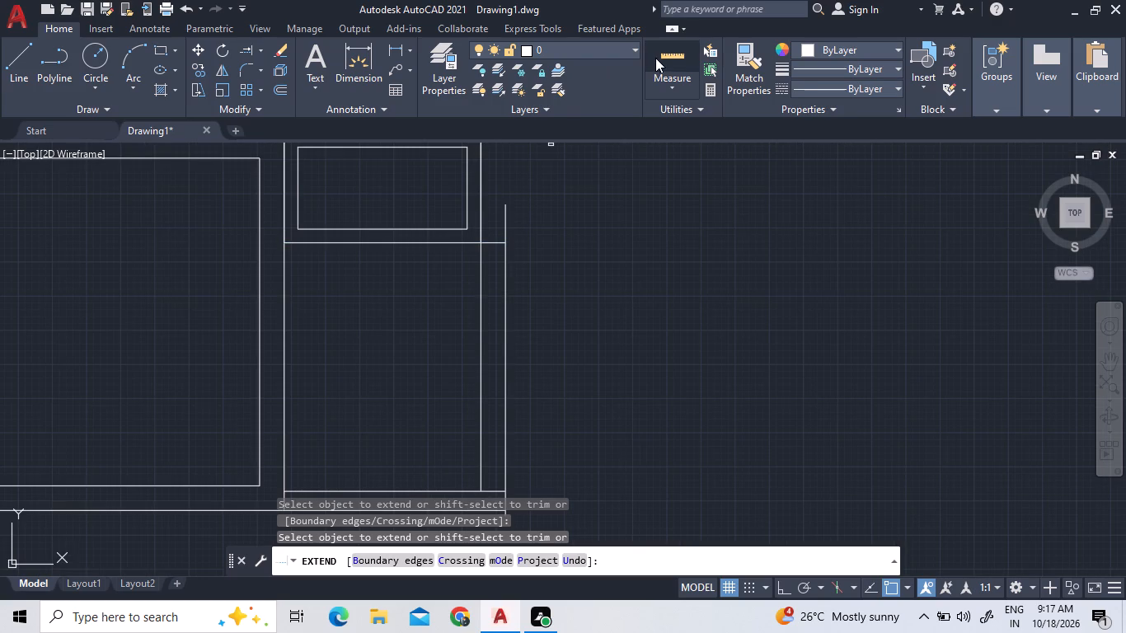
click(668, 57)
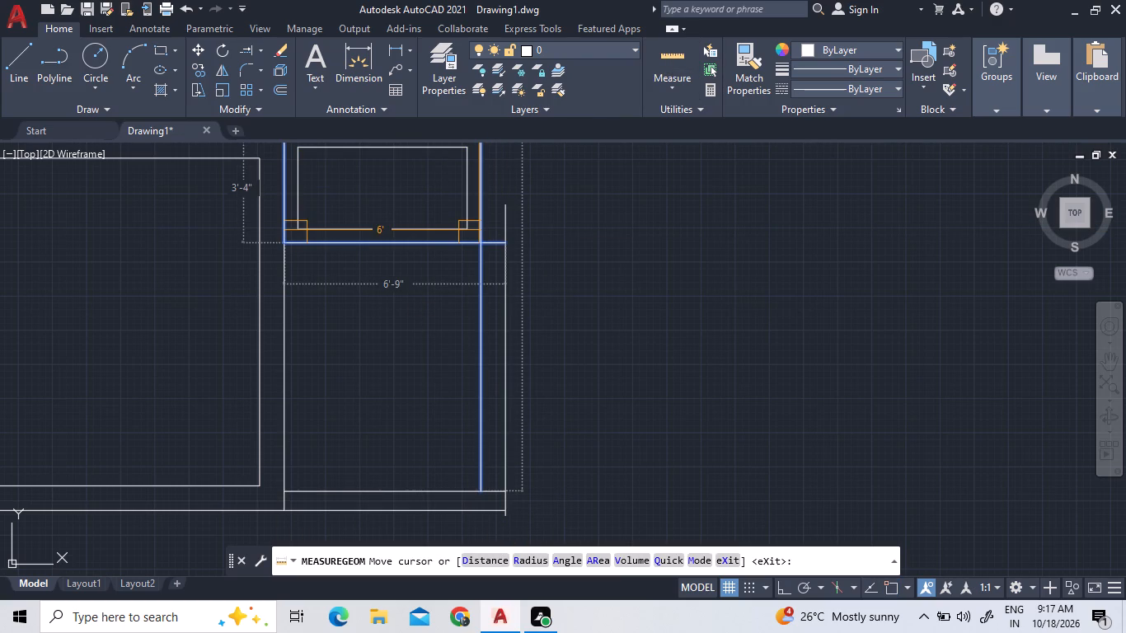
right_click(564, 266)
click(593, 276)
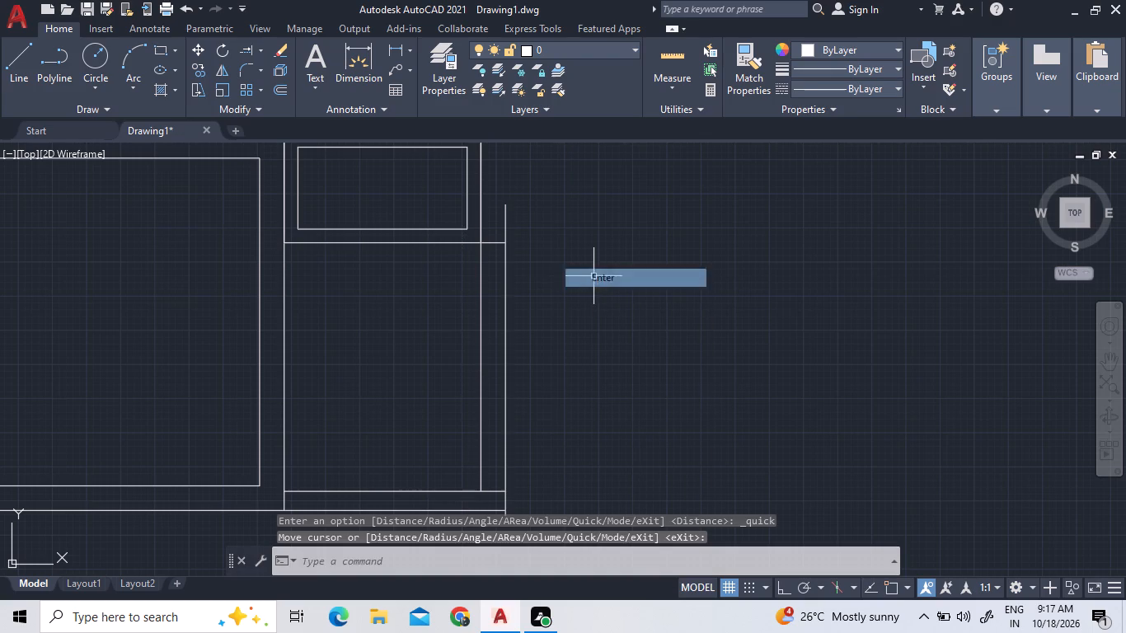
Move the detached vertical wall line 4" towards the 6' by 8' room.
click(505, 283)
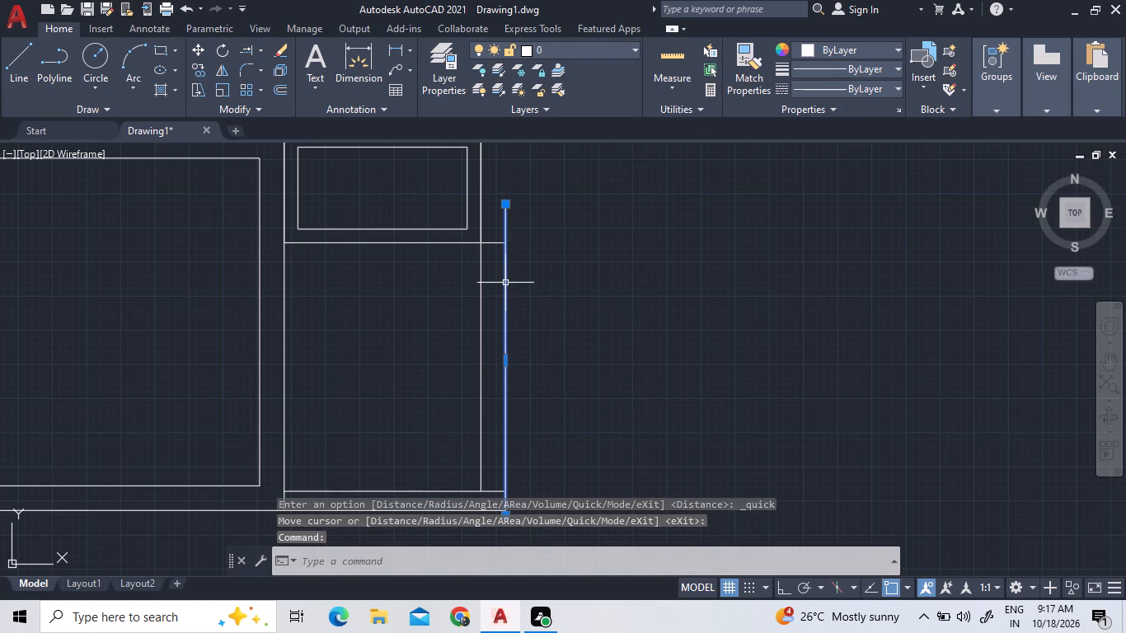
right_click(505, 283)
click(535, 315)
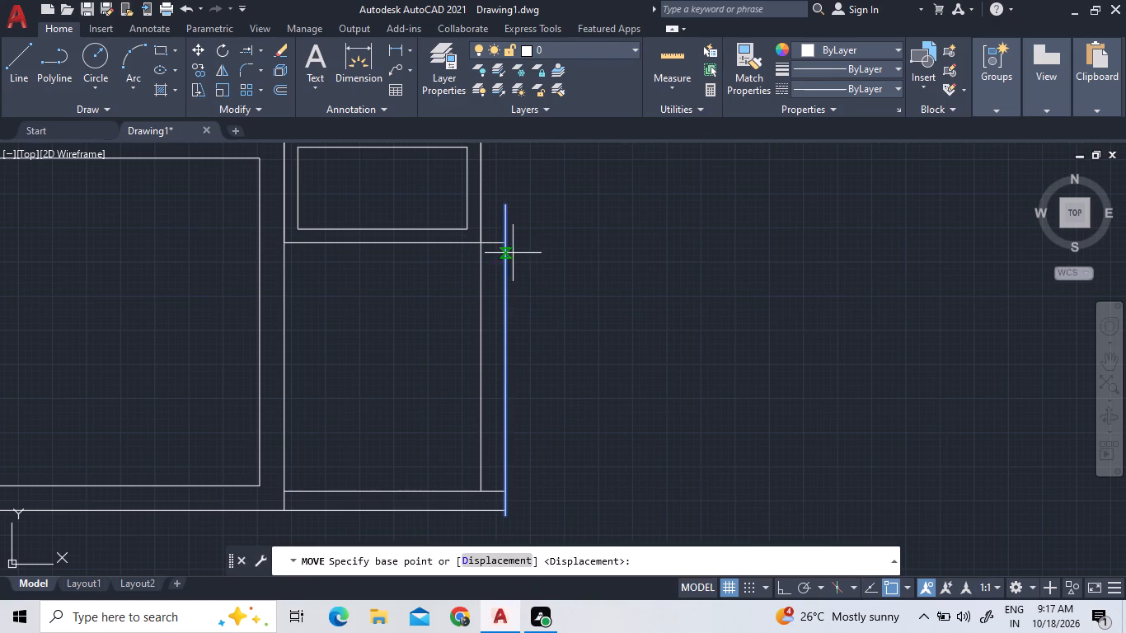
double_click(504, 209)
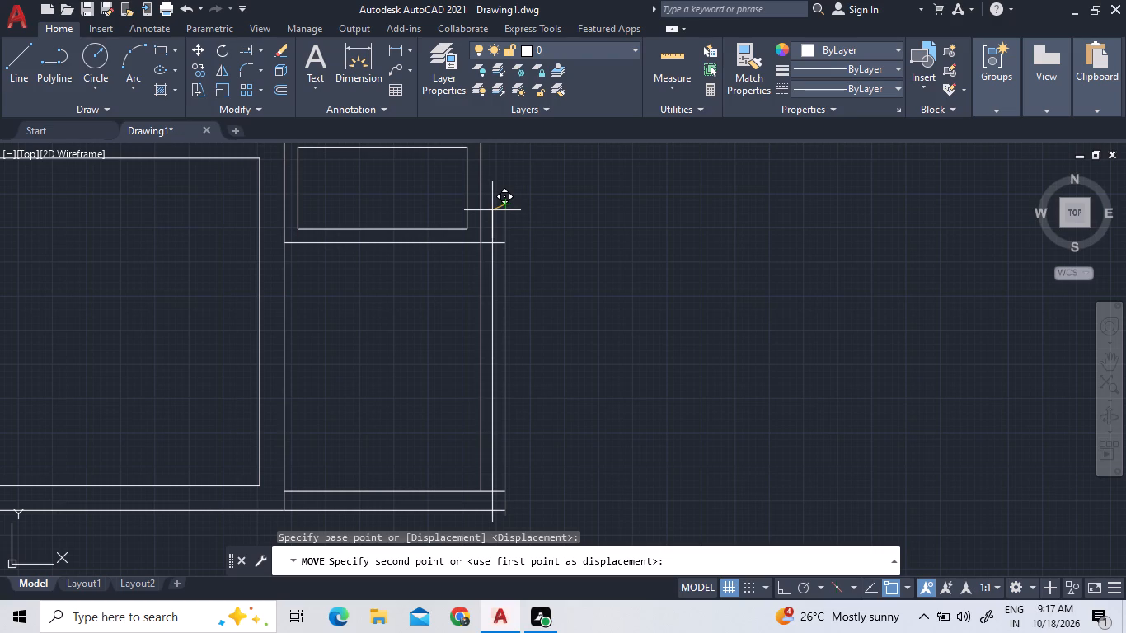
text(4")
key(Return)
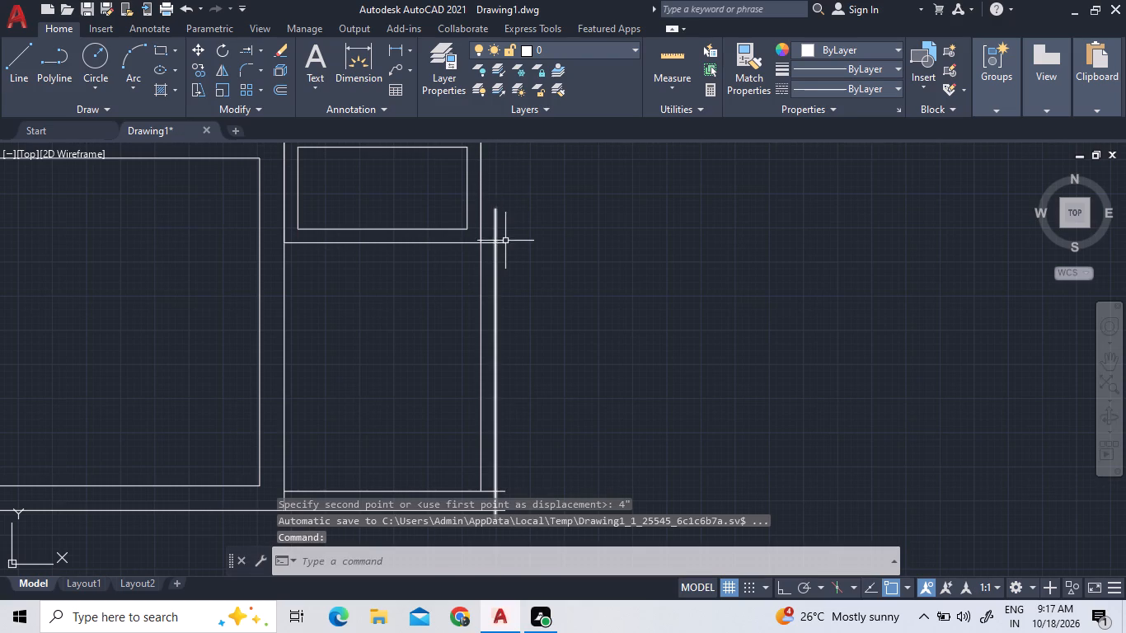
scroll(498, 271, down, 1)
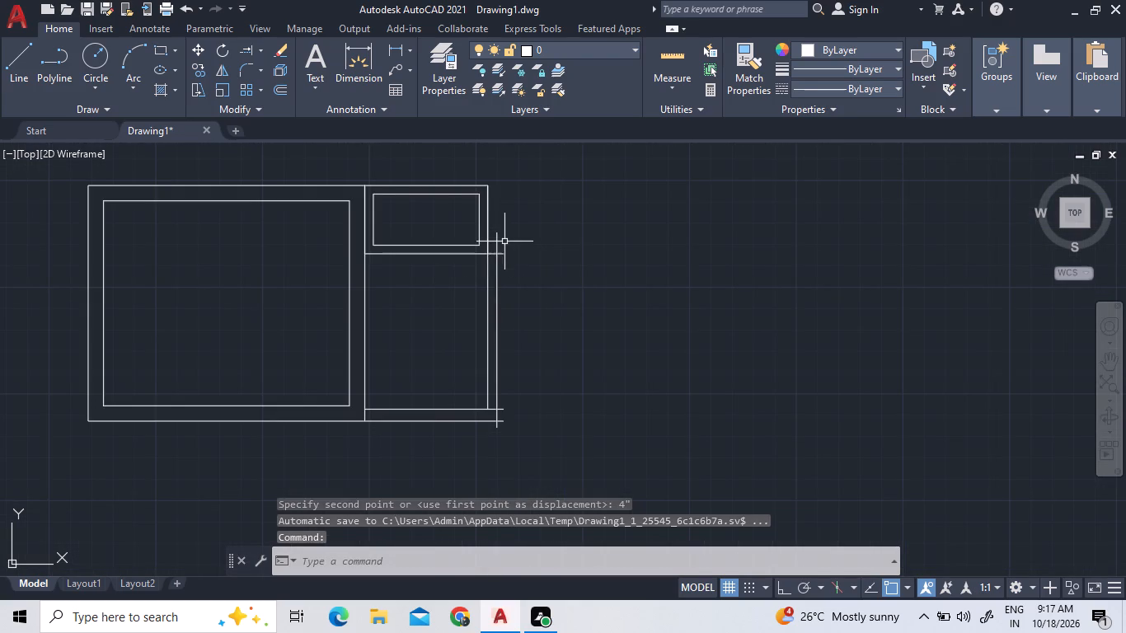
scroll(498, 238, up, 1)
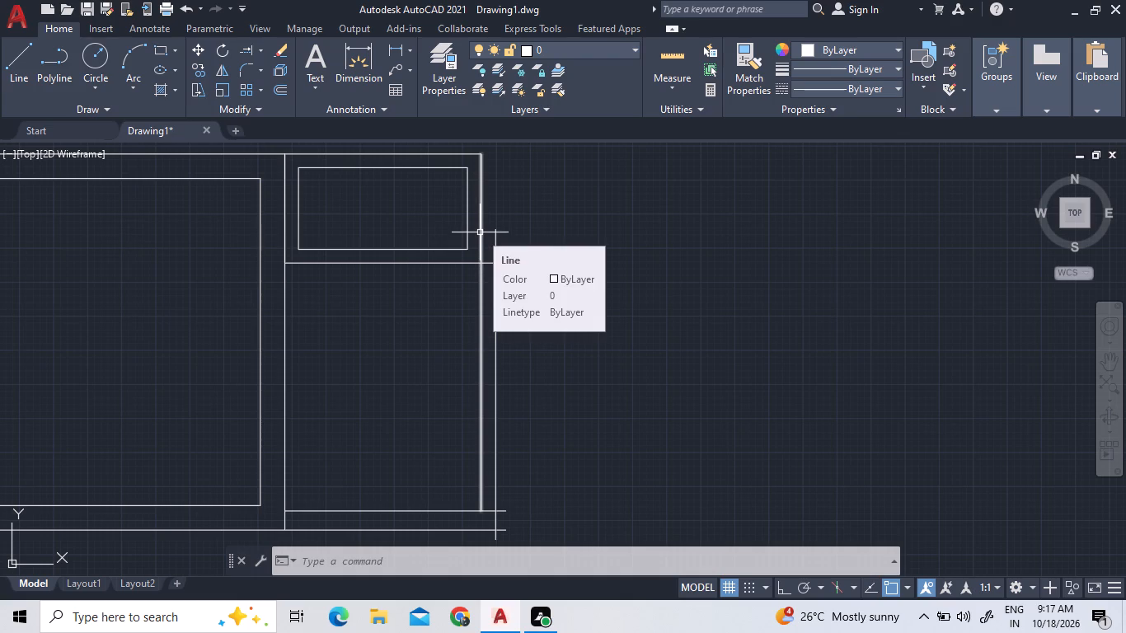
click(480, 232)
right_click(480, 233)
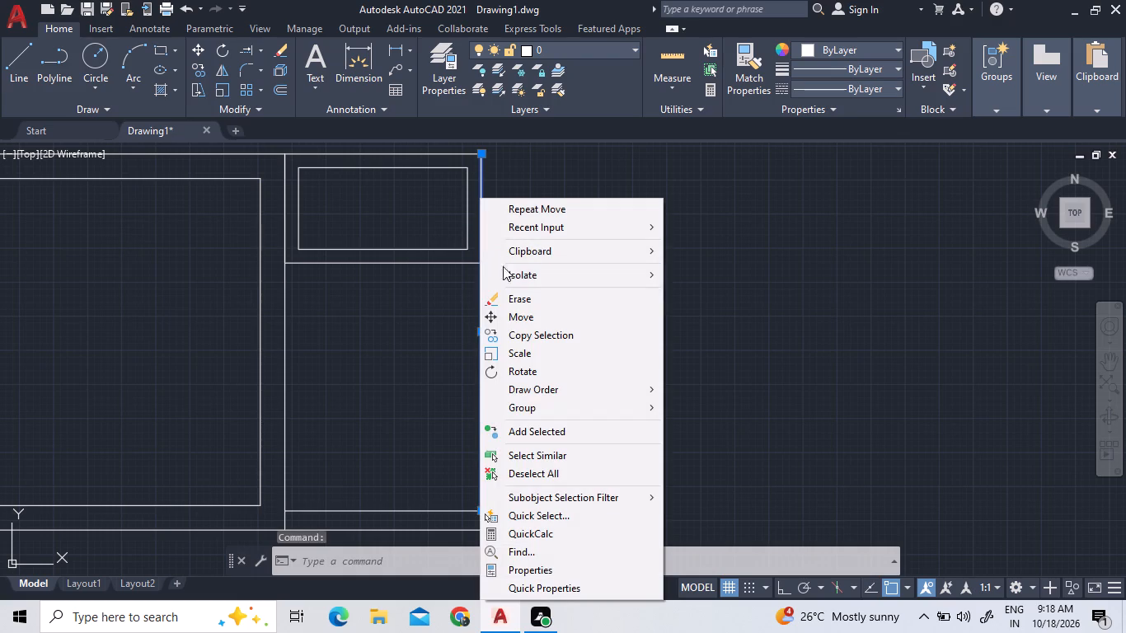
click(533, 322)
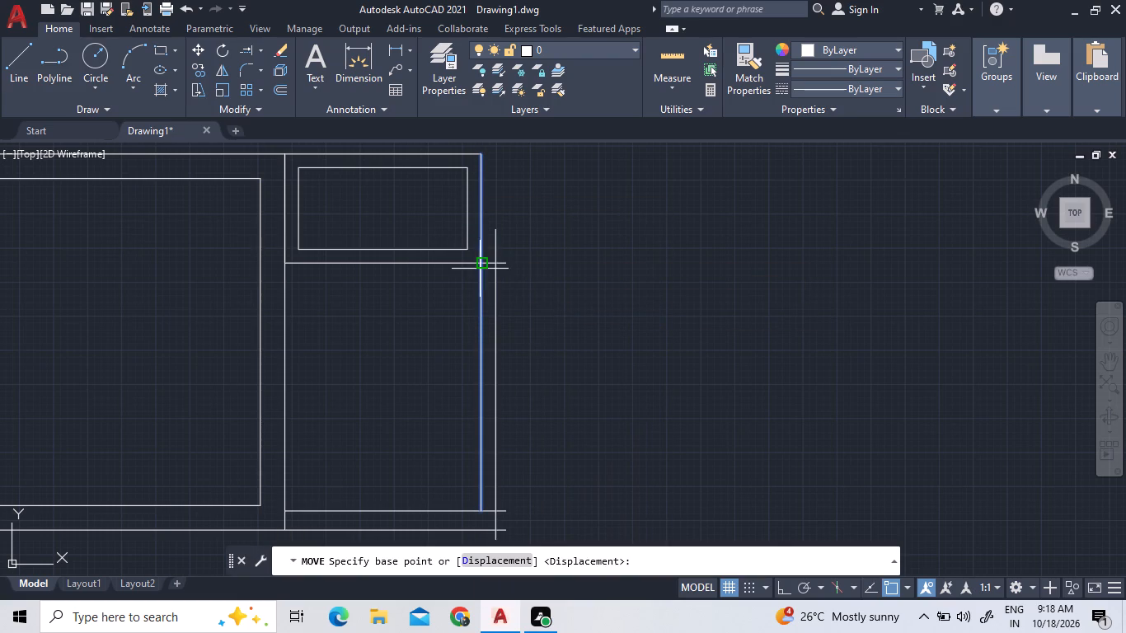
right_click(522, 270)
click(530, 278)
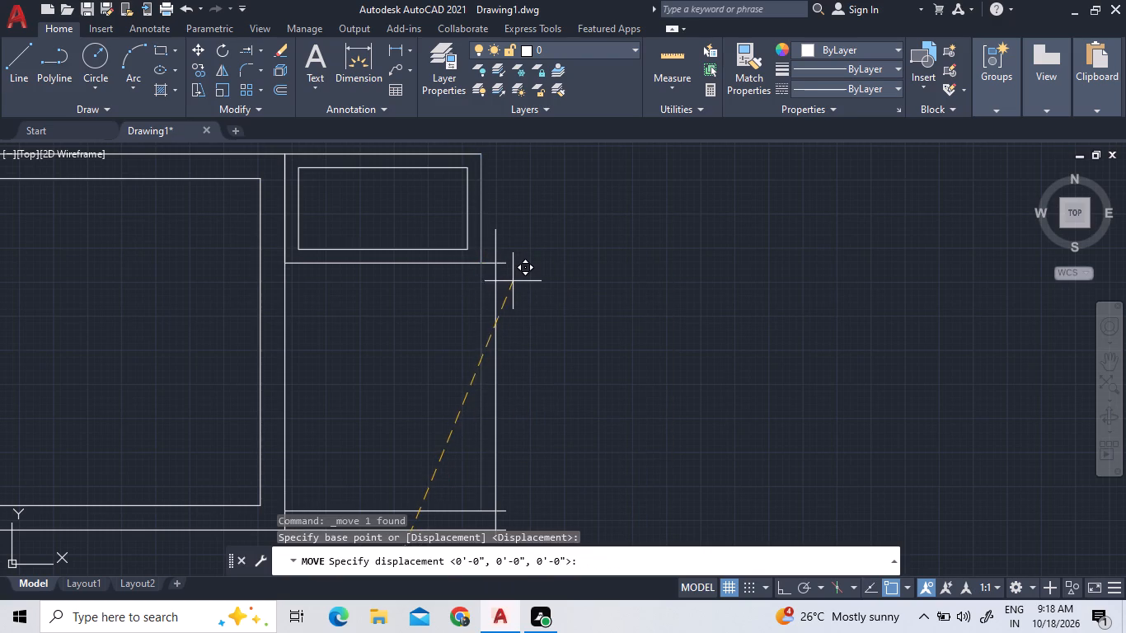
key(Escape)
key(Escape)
Erase the detached vertical wall line outside the 6' by 8' room.
click(498, 281)
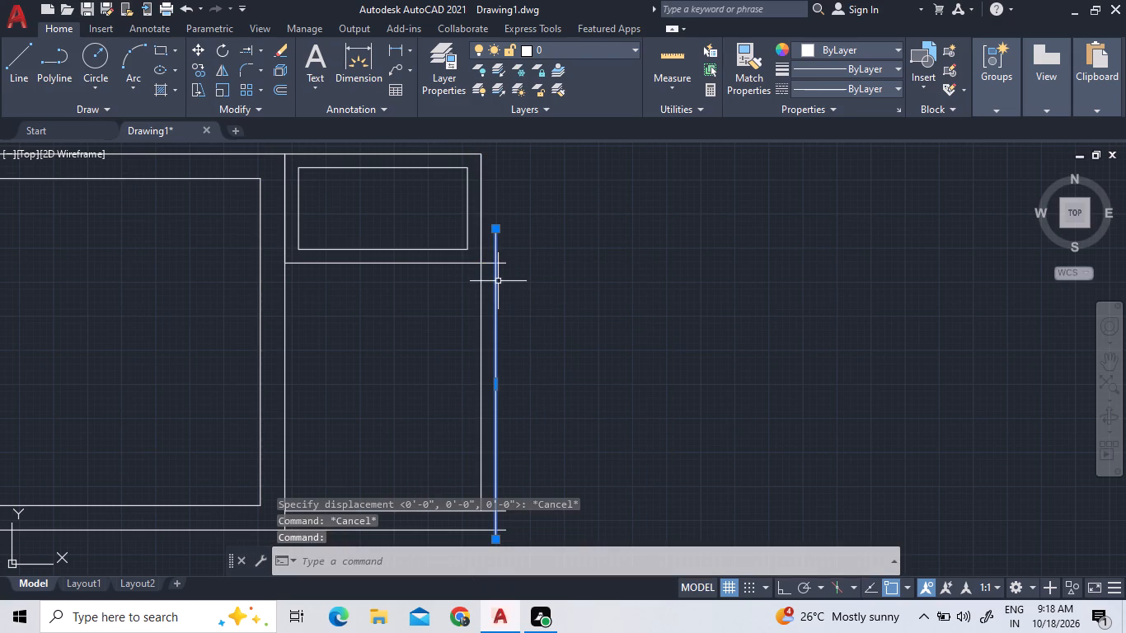
key(Delete)
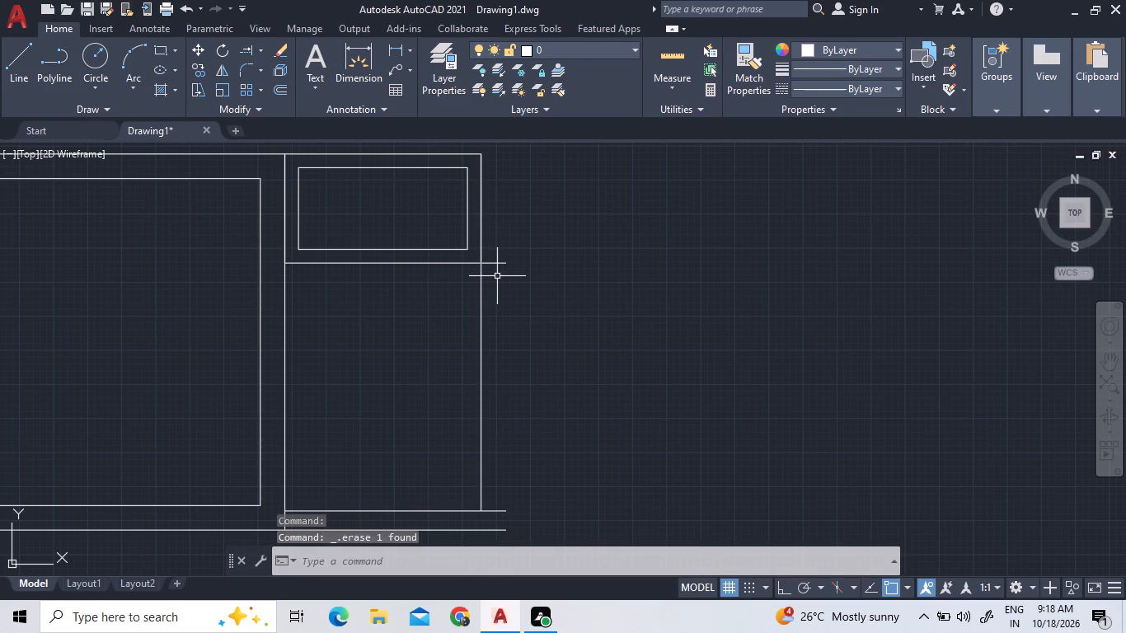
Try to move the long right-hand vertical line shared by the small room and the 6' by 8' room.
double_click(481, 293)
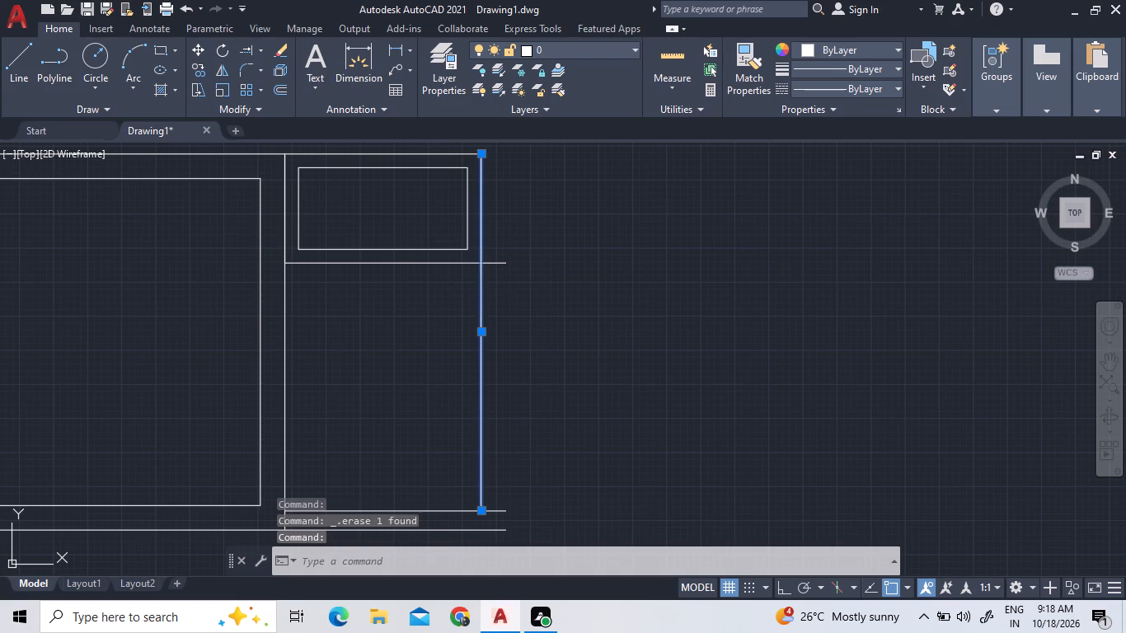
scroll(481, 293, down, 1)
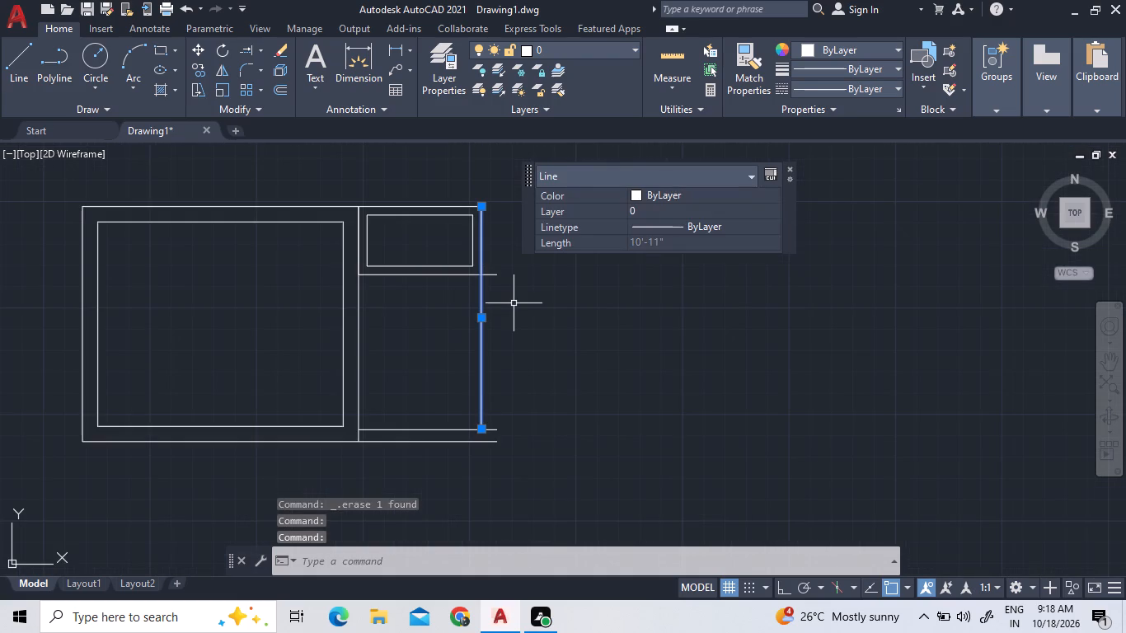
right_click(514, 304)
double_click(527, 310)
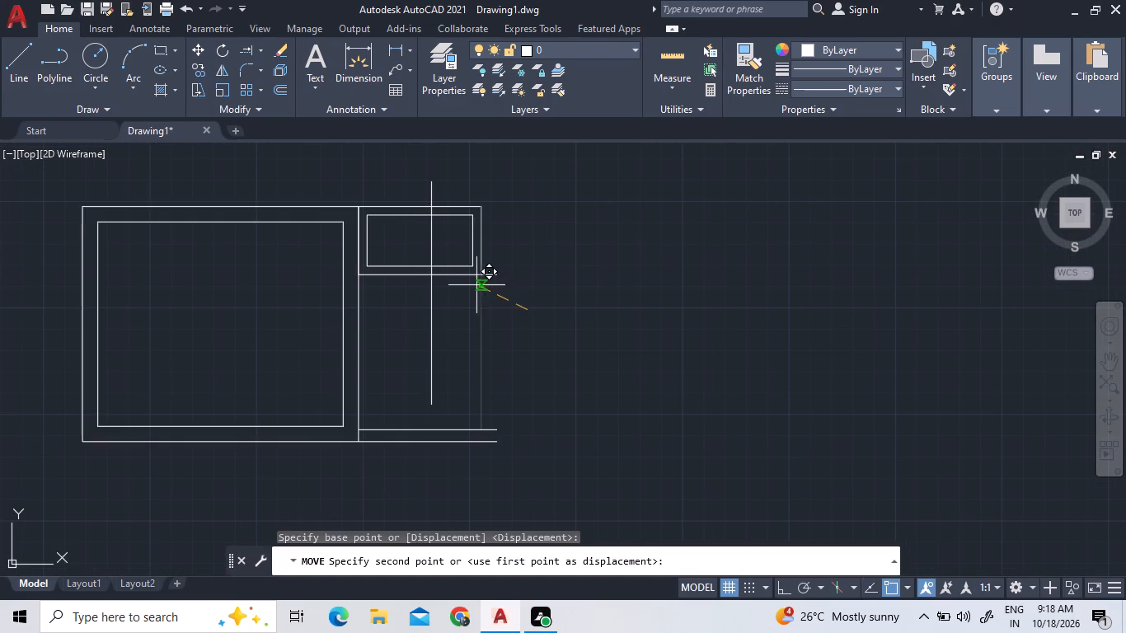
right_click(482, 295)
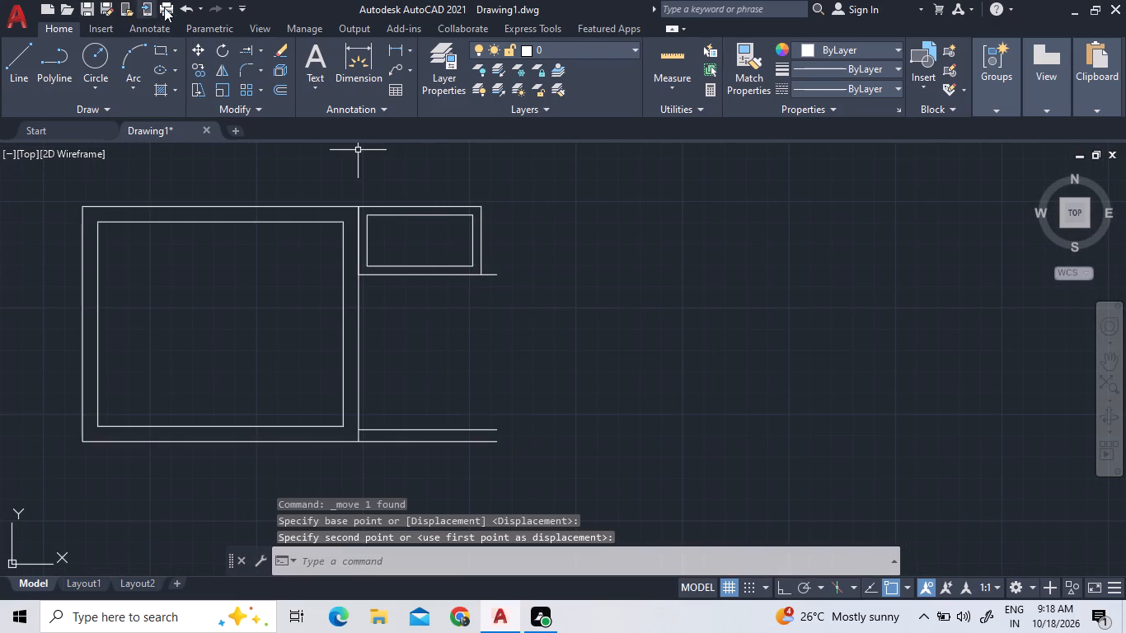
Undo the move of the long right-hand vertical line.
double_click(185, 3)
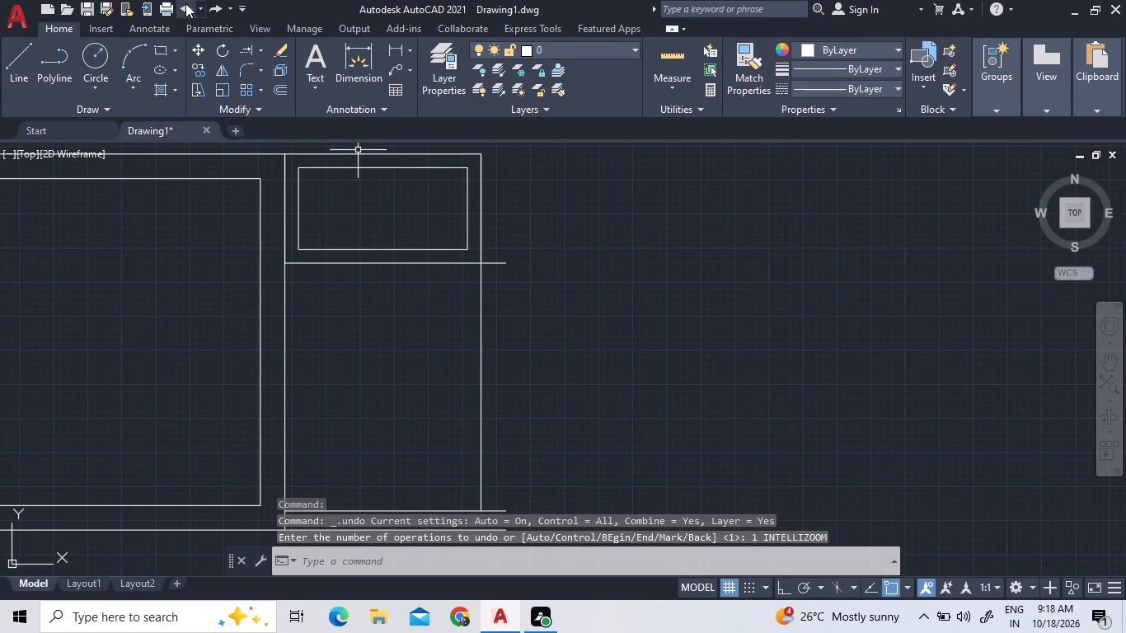
Move the long right-hand vertical line of the small room and the 6' by 8' room 4" outwards.
double_click(485, 288)
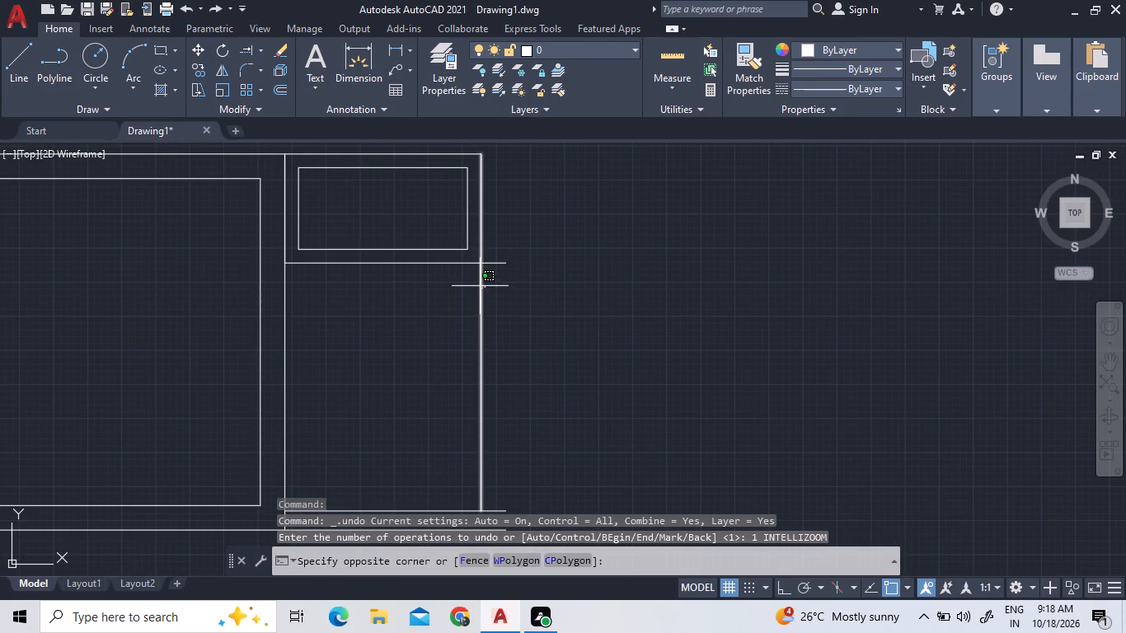
double_click(480, 286)
right_click(467, 276)
right_click(467, 276)
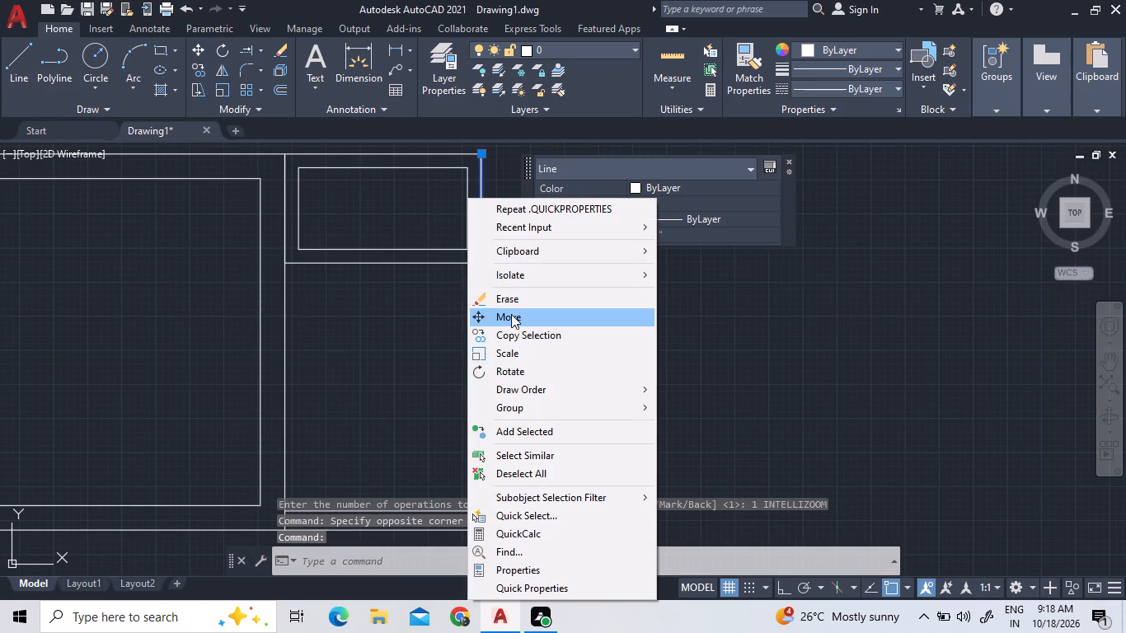
click(511, 313)
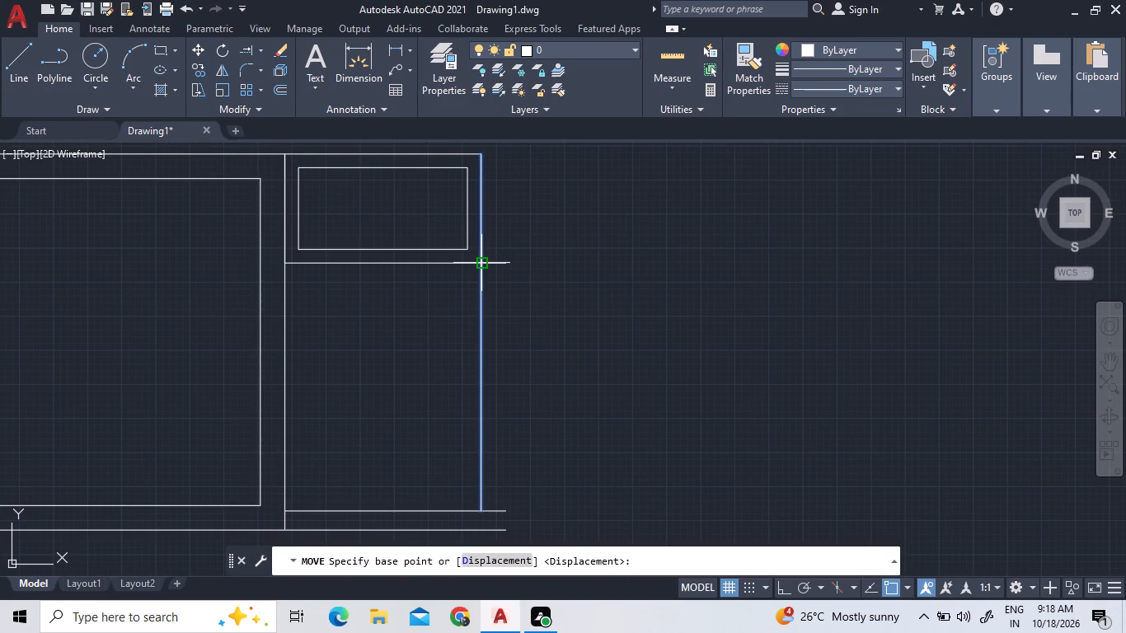
click(479, 261)
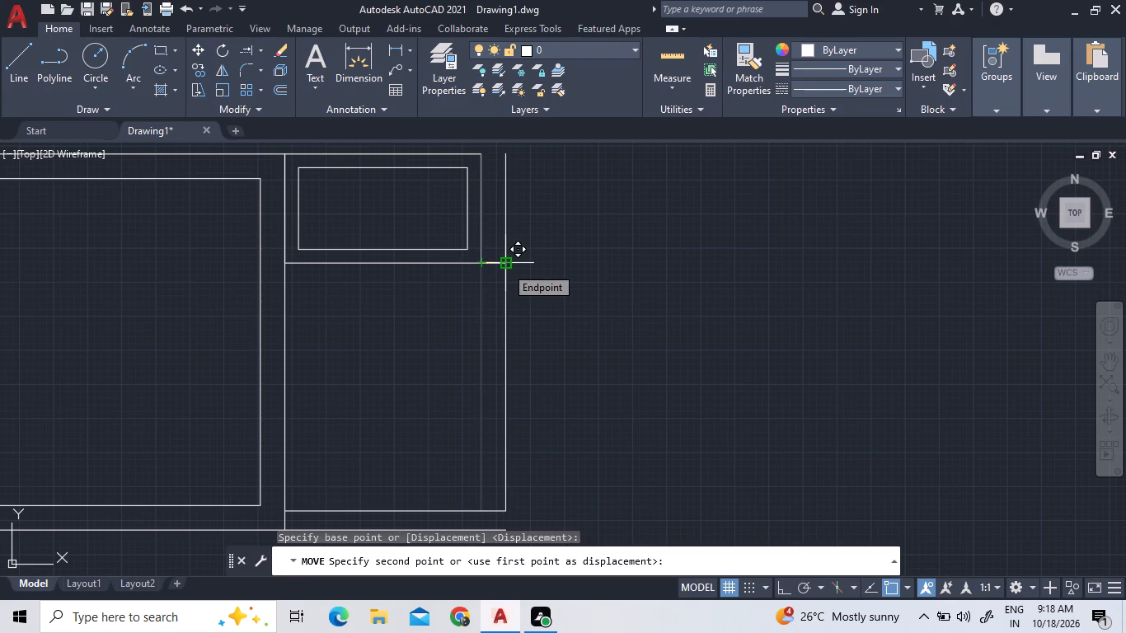
text(4")
key(Return)
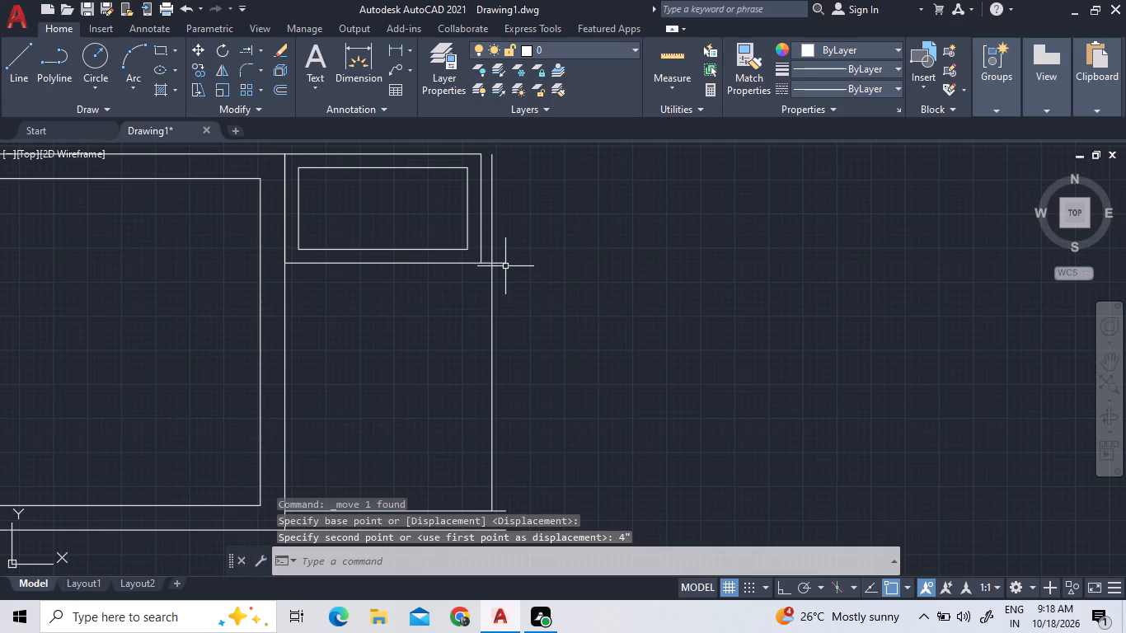
Erase the remaining short vertical line on the small room's right outer side.
double_click(482, 218)
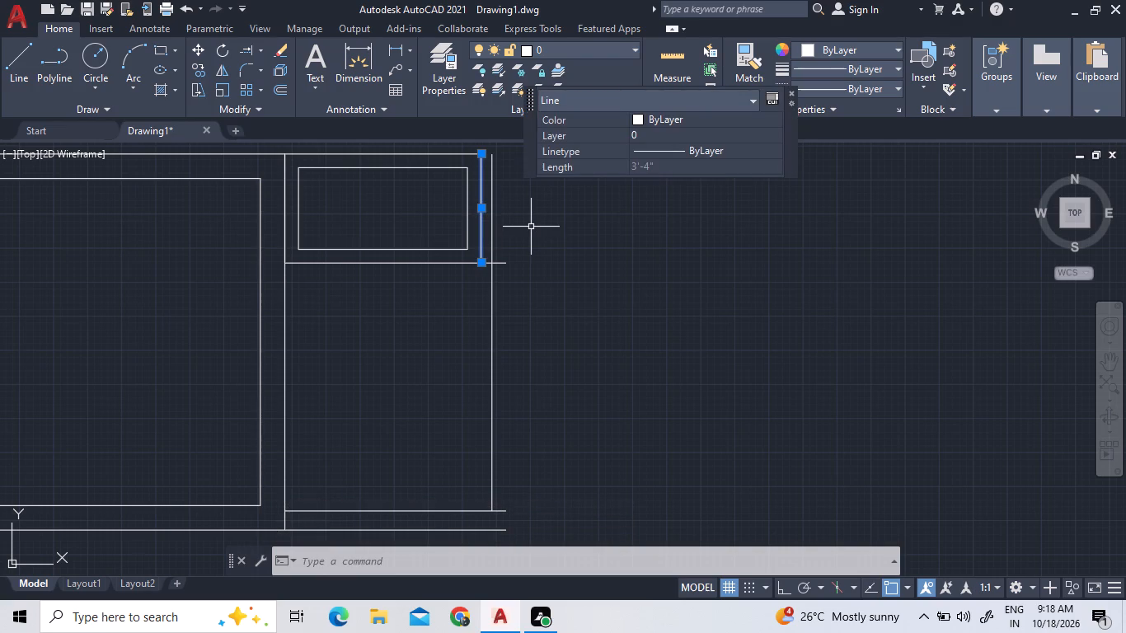
key(Delete)
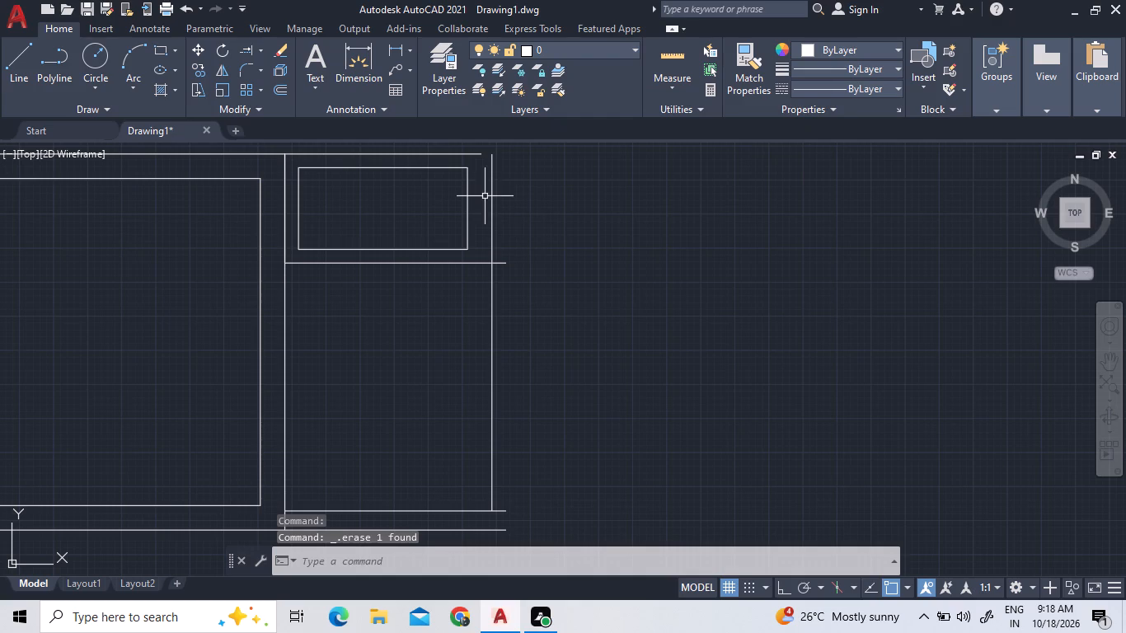
Quick-measure the long right-hand vertical line of the small room and the 6' by 8' room.
click(670, 49)
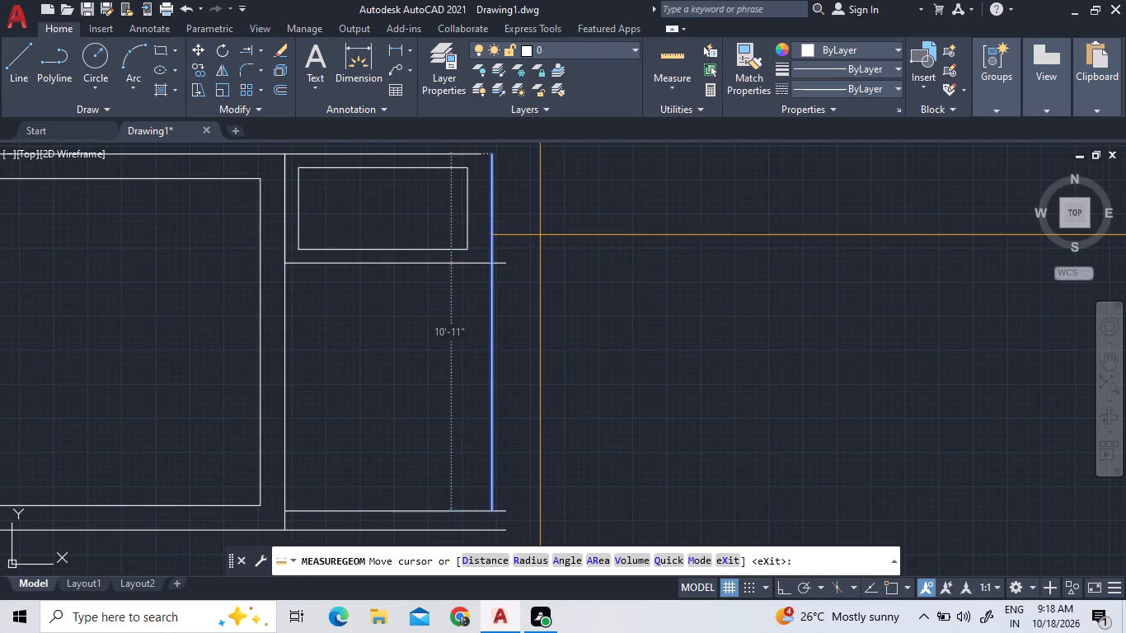
scroll(540, 232, down, 1)
right_click(603, 281)
click(617, 293)
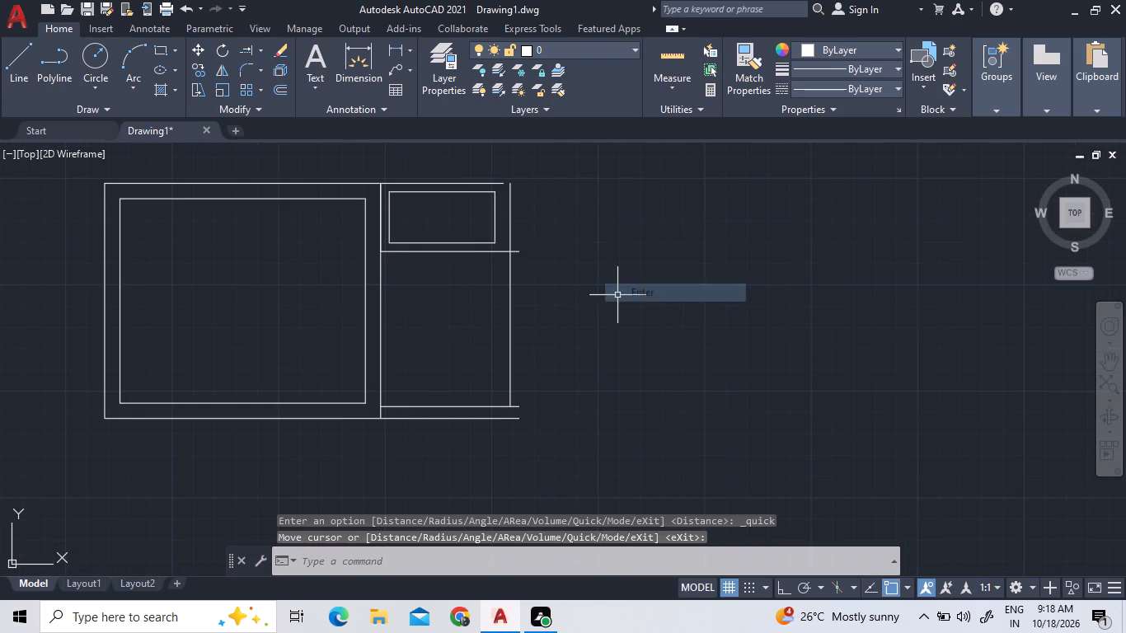
Erase the two rooms right of the large room, including the shared bottom outer line and the small room's leftover short vertical line.
click(584, 449)
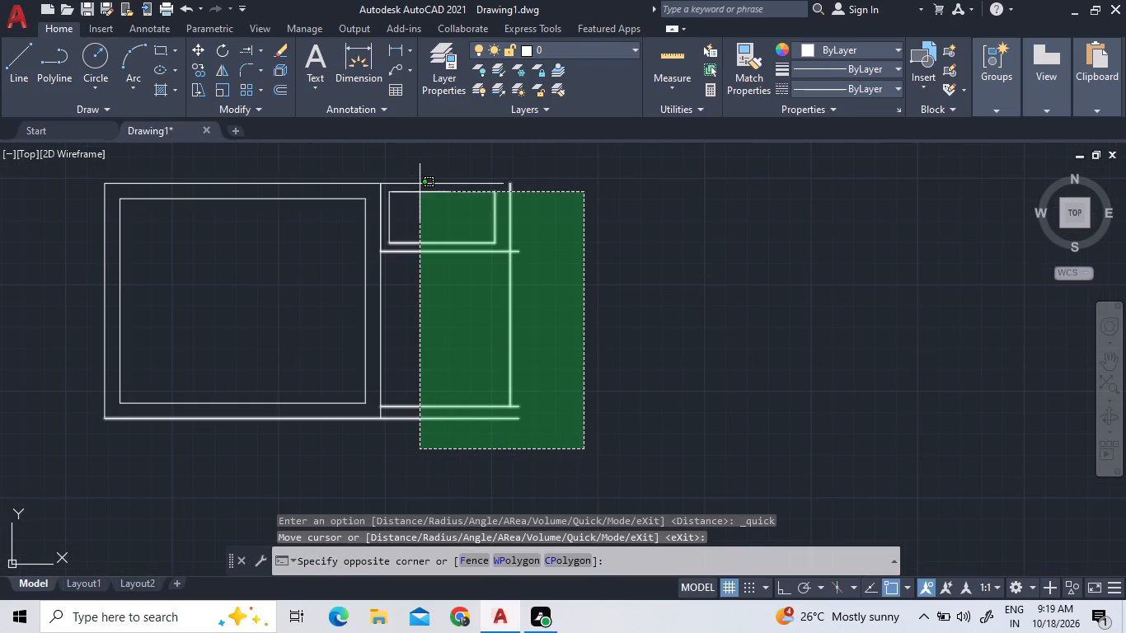
click(417, 173)
key(Delete)
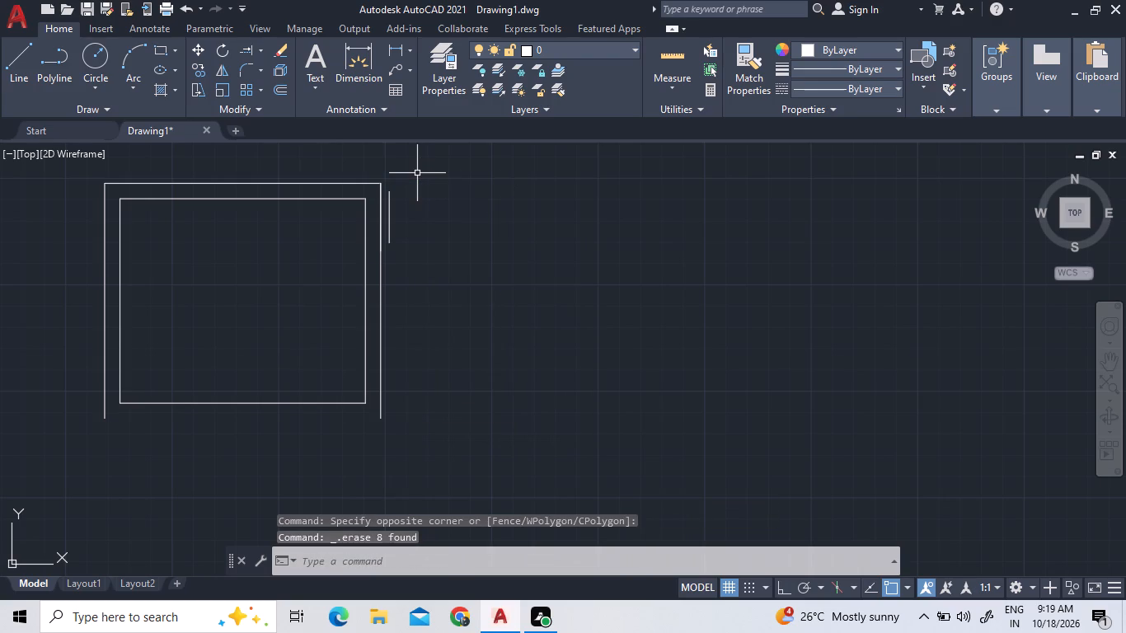
click(390, 209)
key(Delete)
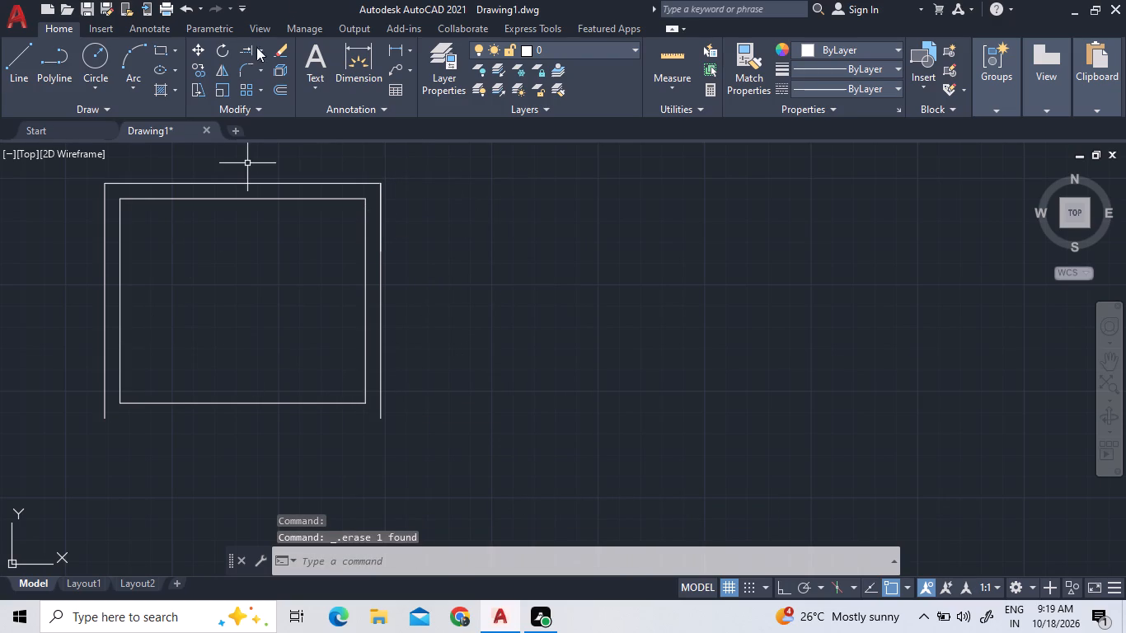
Draw a line joining the lower ends of the large room's outer side walls to close its bottom outer wall.
click(26, 52)
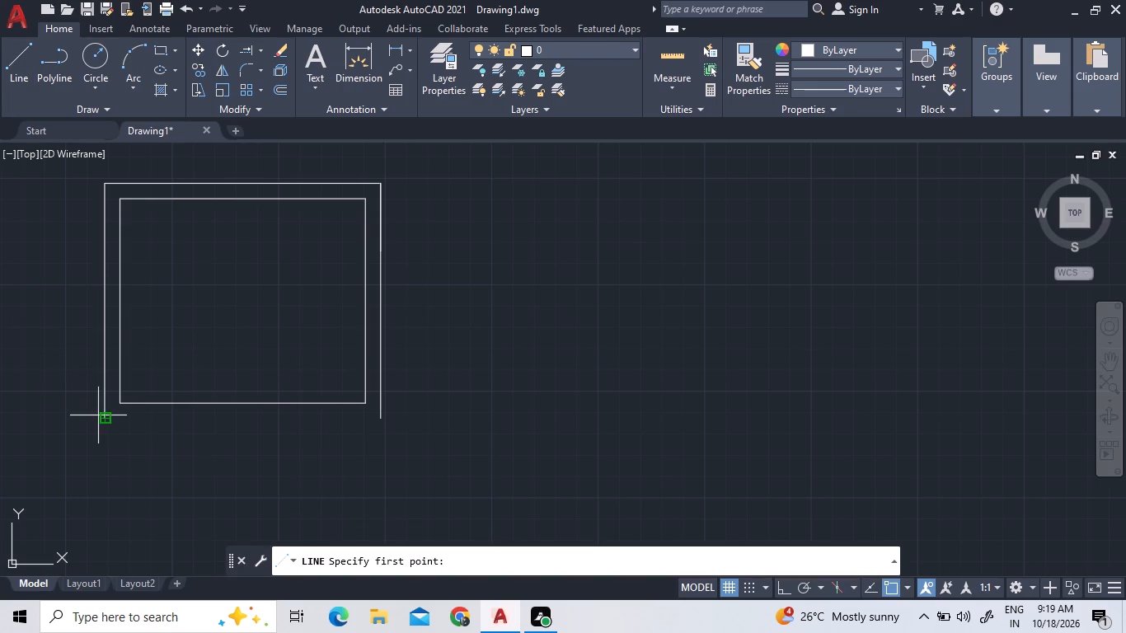
click(105, 417)
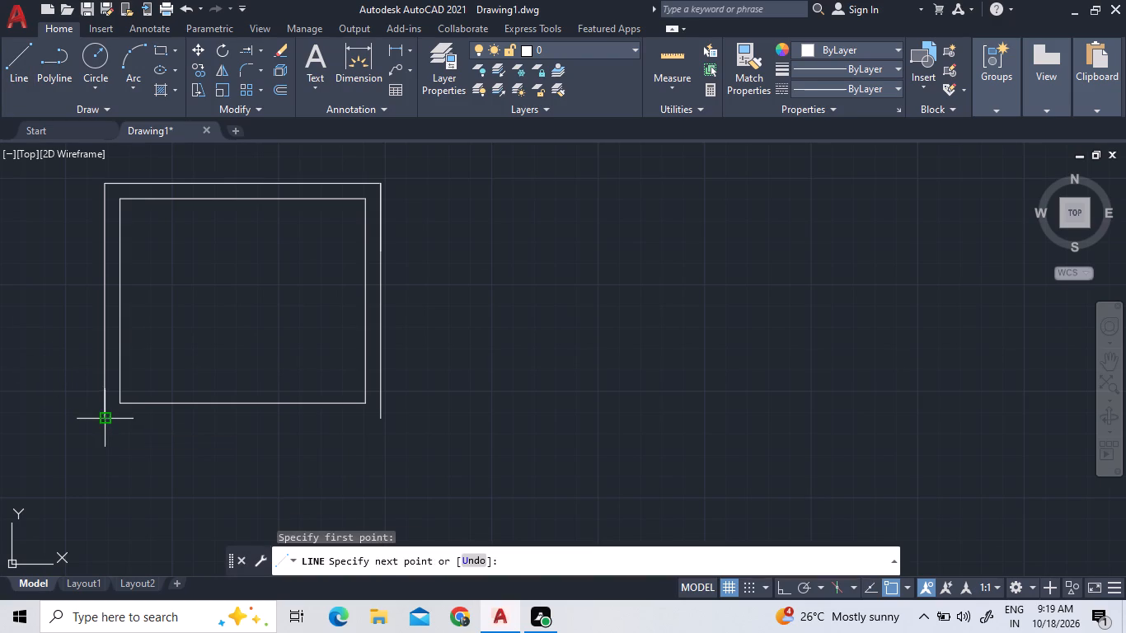
click(378, 415)
right_click(410, 312)
click(422, 316)
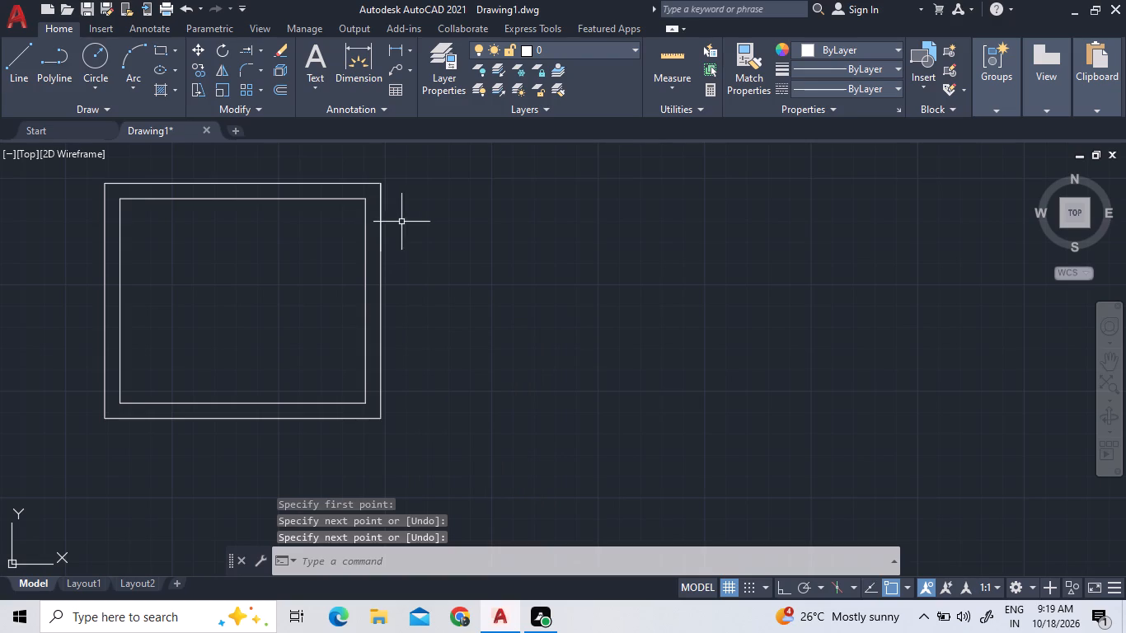
Quick-measure the large room's wall thickness and its inner and outer dimensions.
click(675, 61)
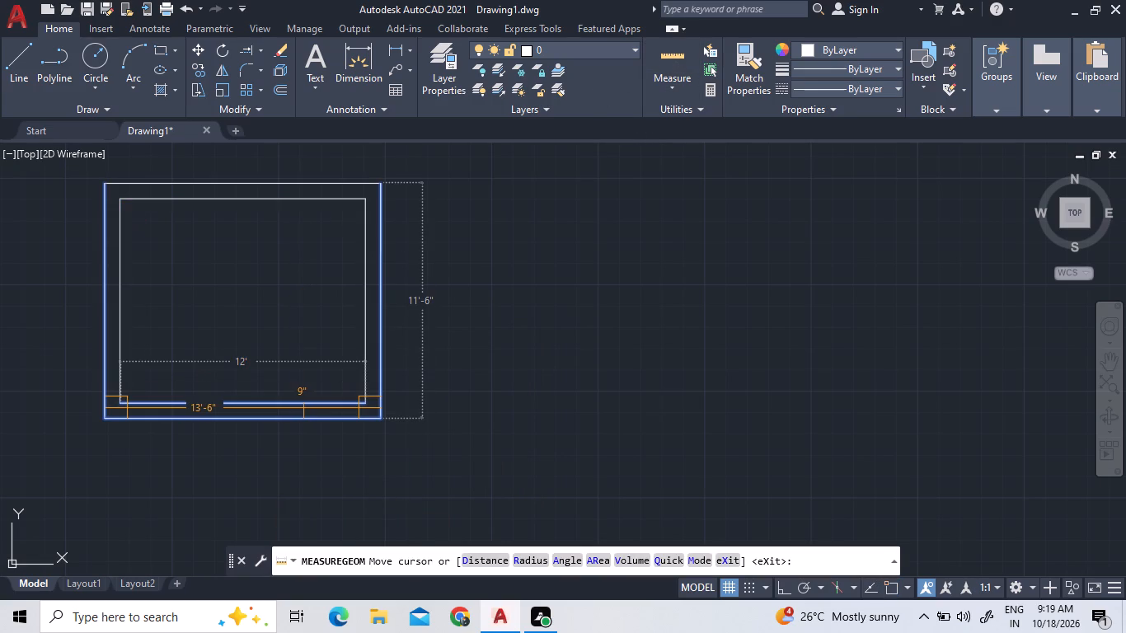
right_click(419, 341)
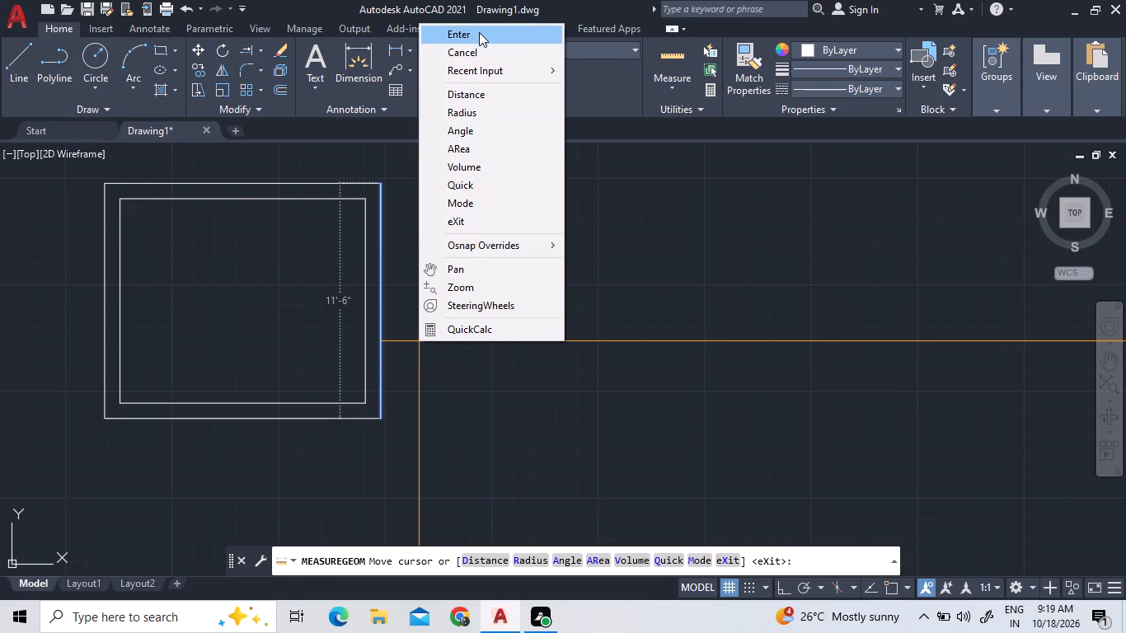
click(478, 33)
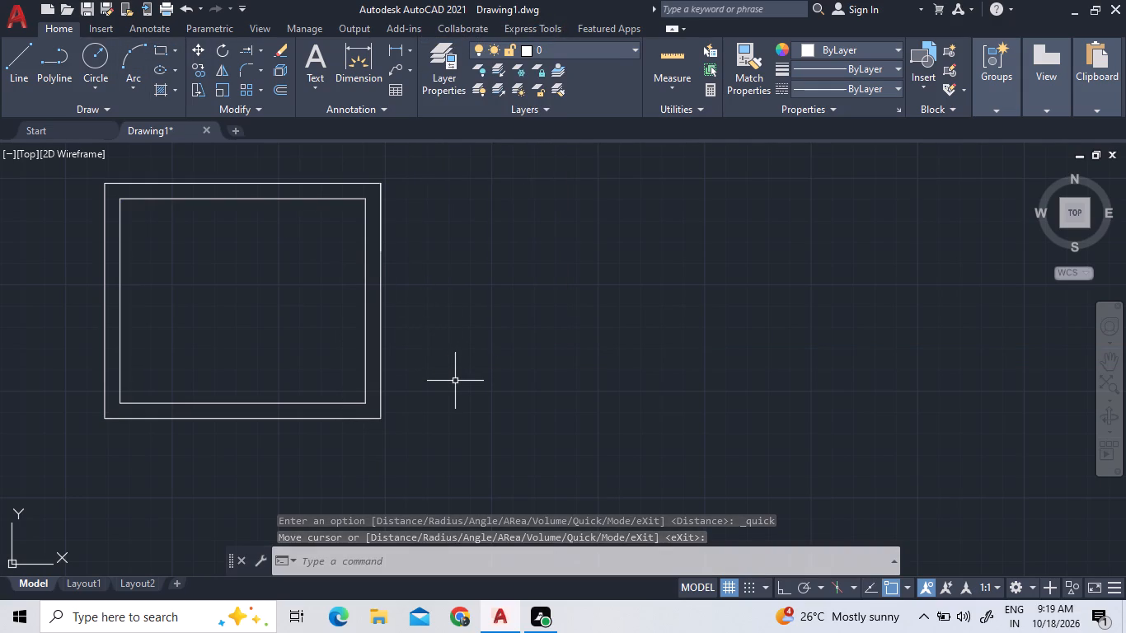
With Ortho on, draw a vertical line well to the right of the room, reaching above and below its walls.
scroll(448, 378, down, 1)
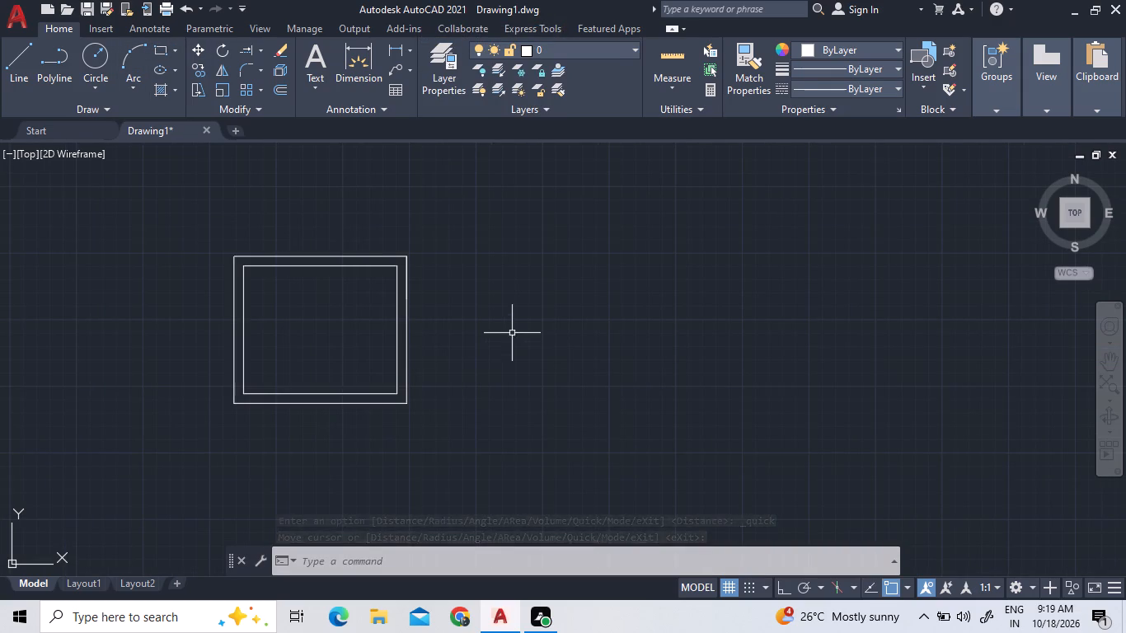
click(19, 58)
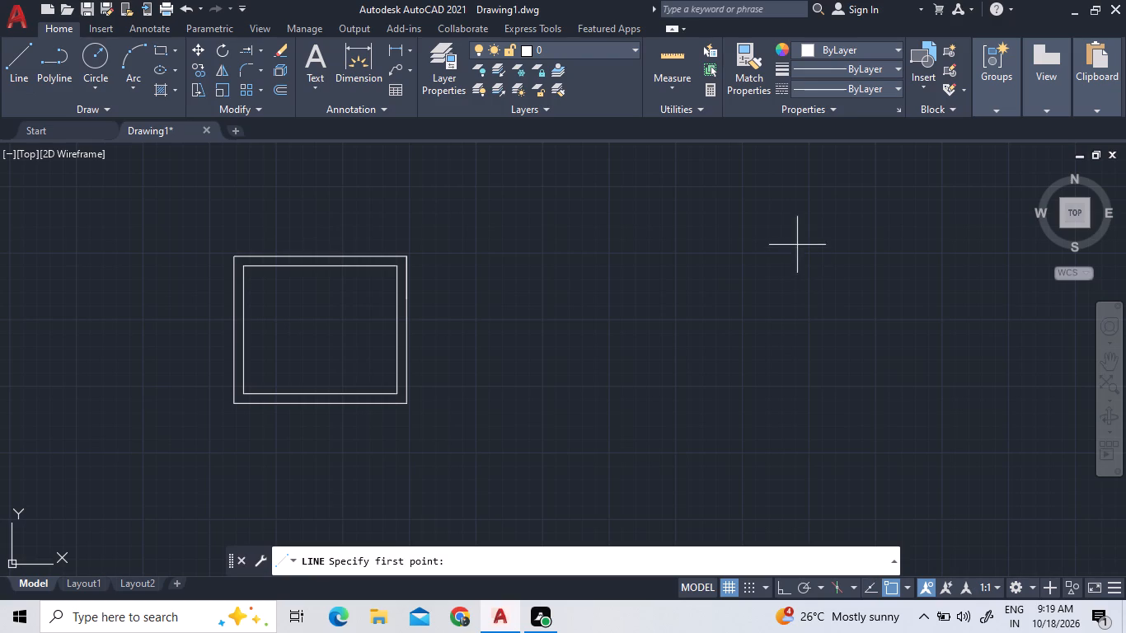
click(774, 200)
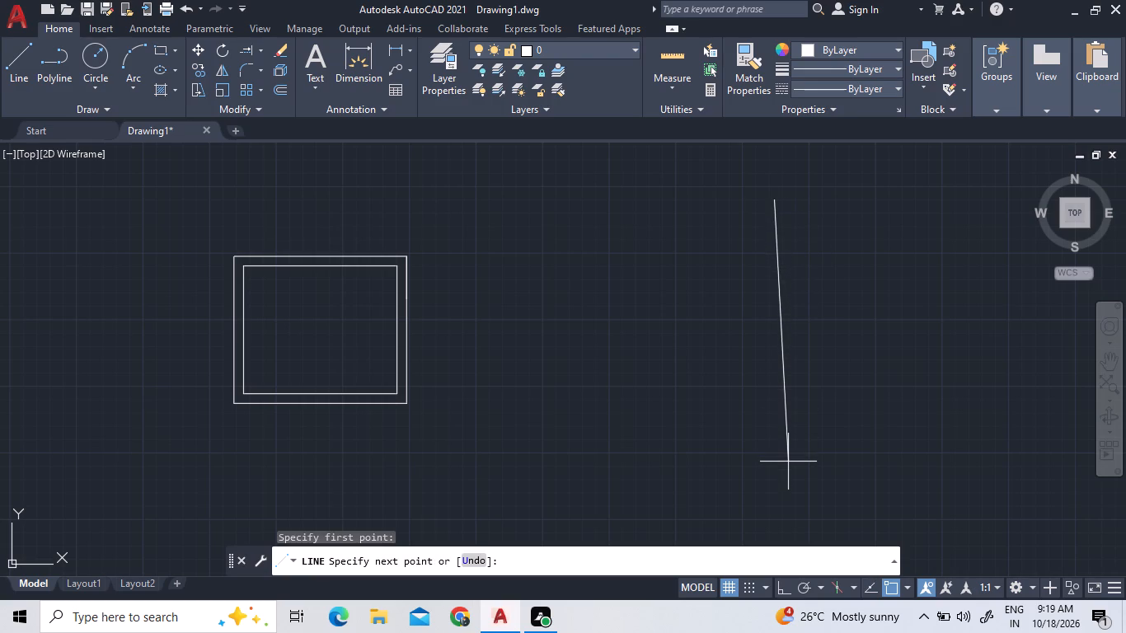
key(F8)
click(787, 493)
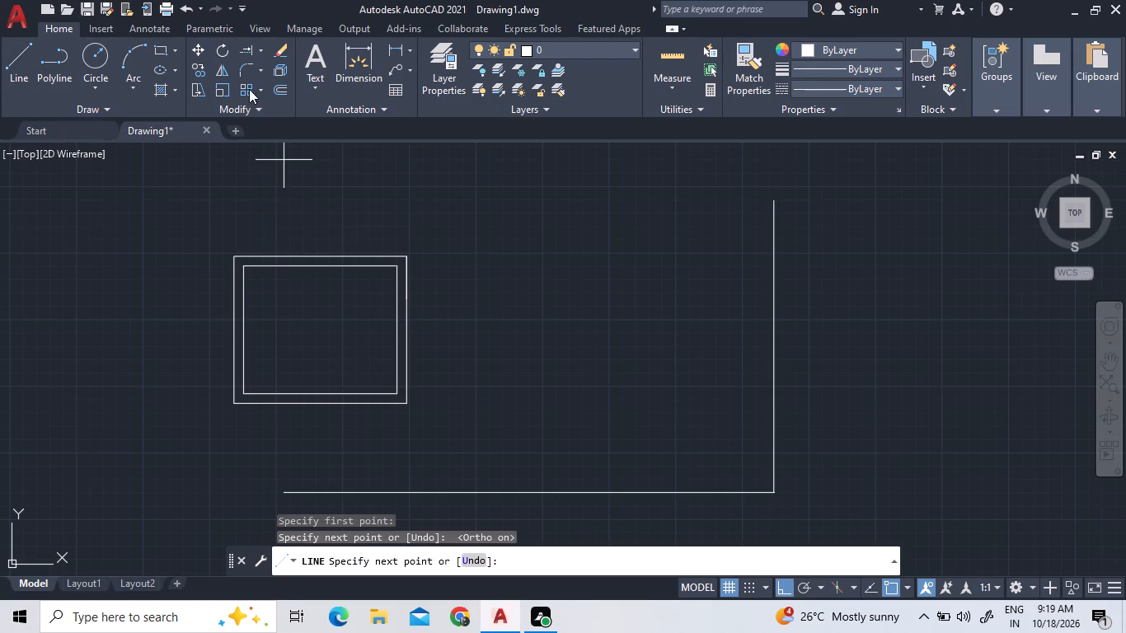
Extend the room's inner and outer horizontal wall lines, top and bottom, to the vertical line on the right.
click(246, 49)
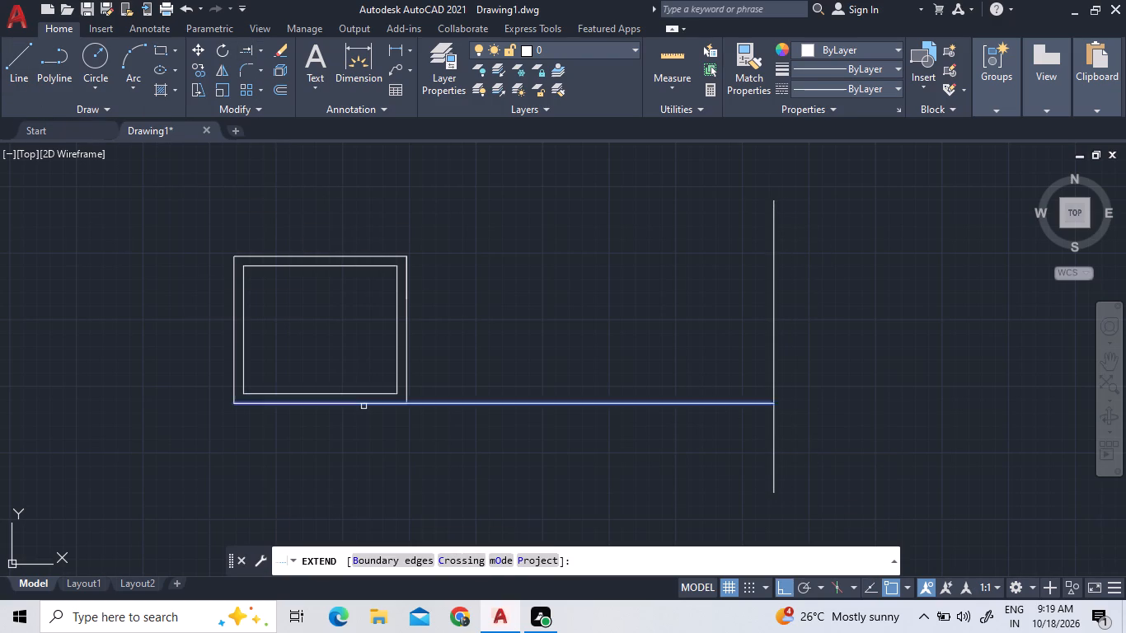
click(371, 405)
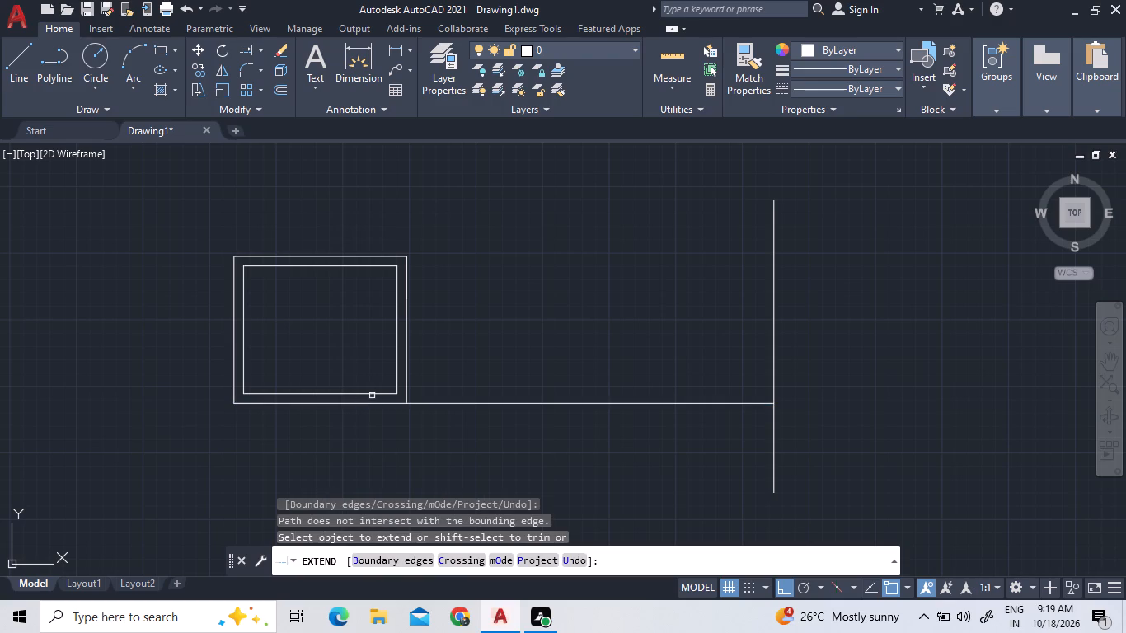
click(373, 393)
double_click(373, 393)
double_click(373, 393)
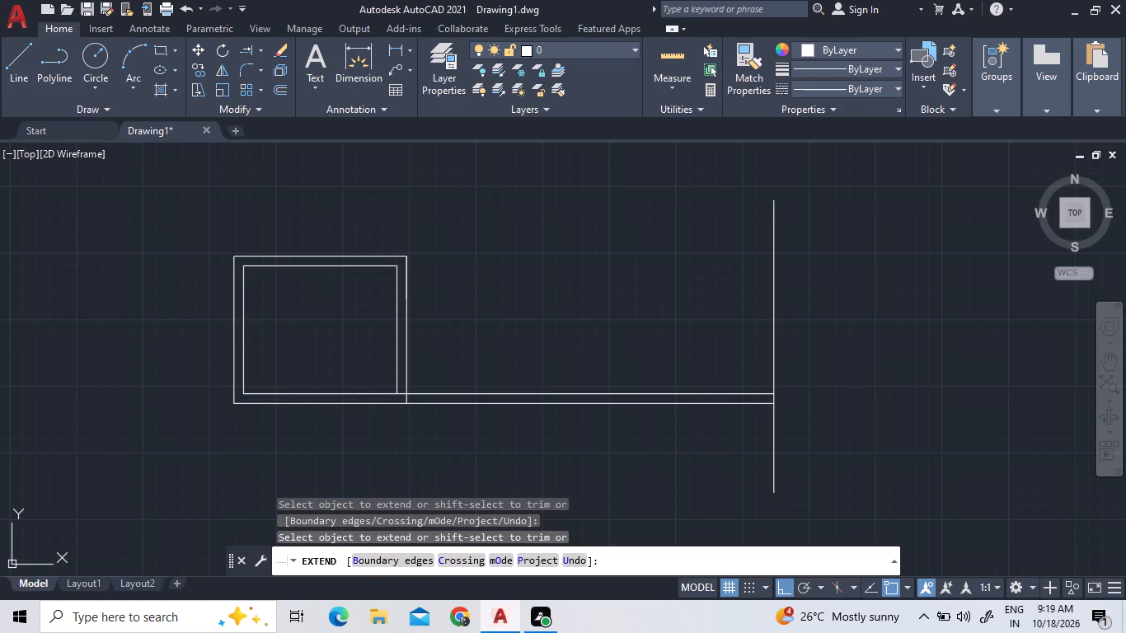
triple_click(364, 265)
click(364, 265)
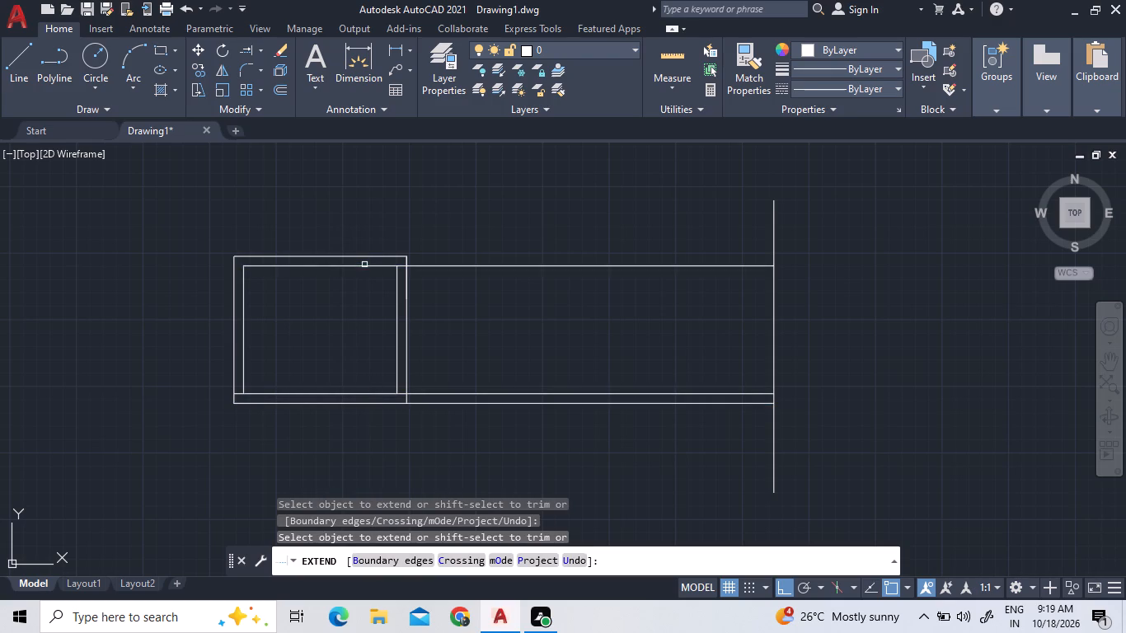
click(368, 255)
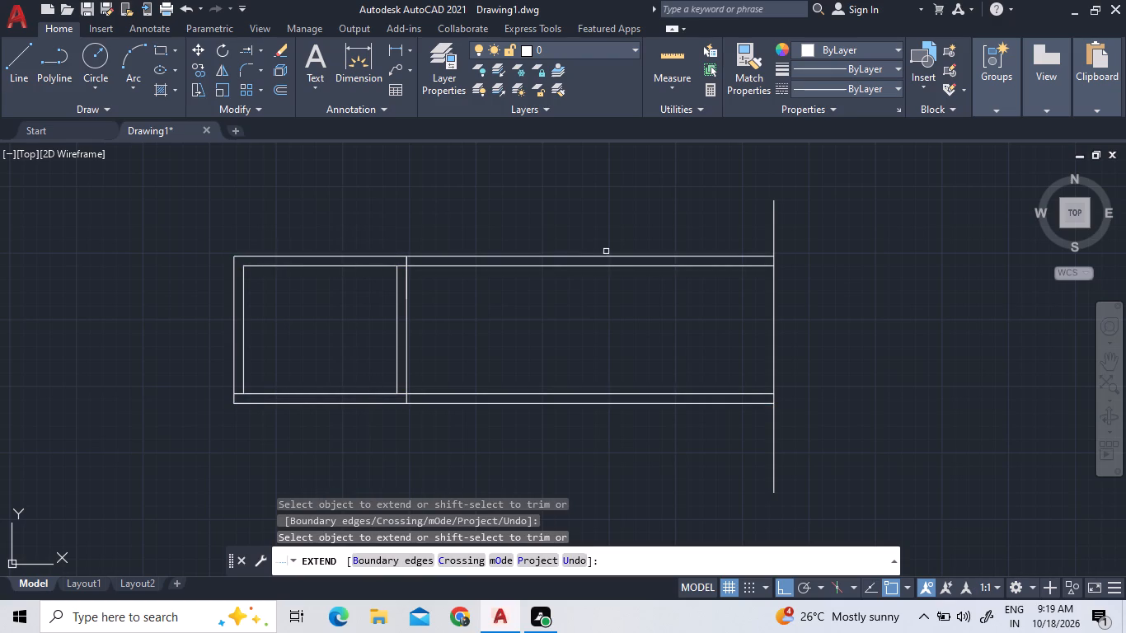
right_click(610, 316)
click(623, 327)
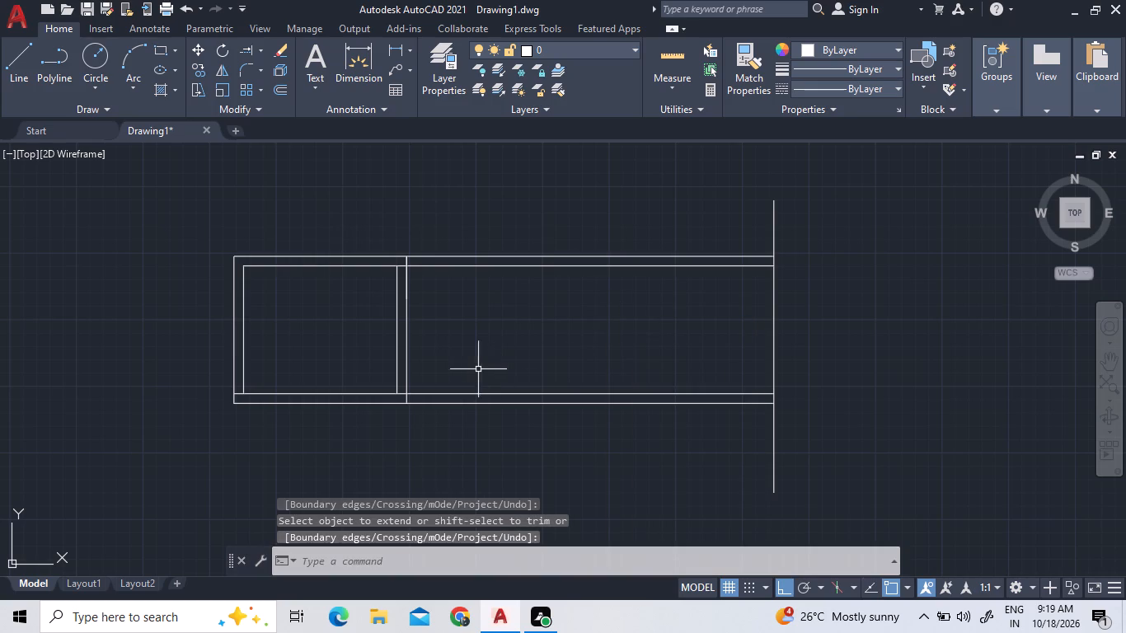
Offset the room's right outer wall line 6' to the right.
click(276, 87)
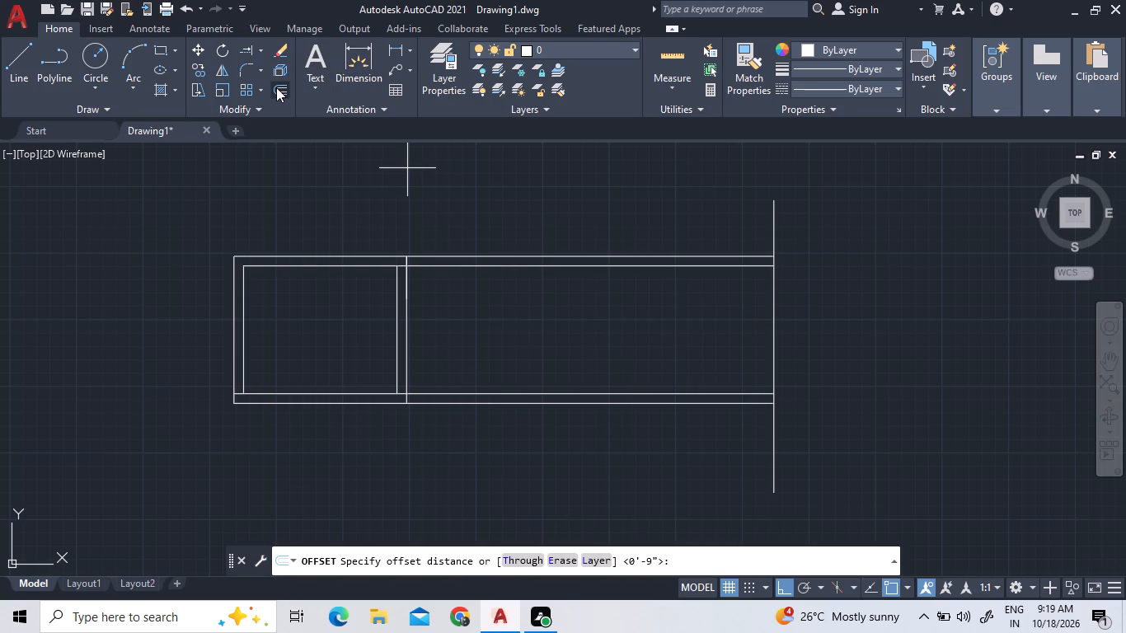
text(6')
key(Return)
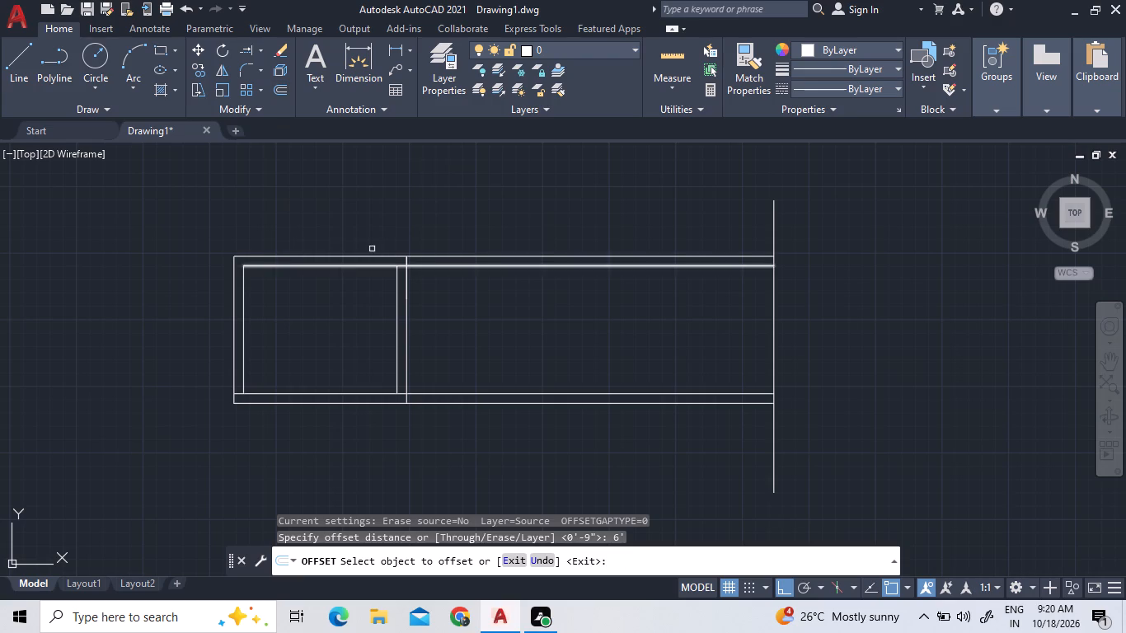
click(407, 306)
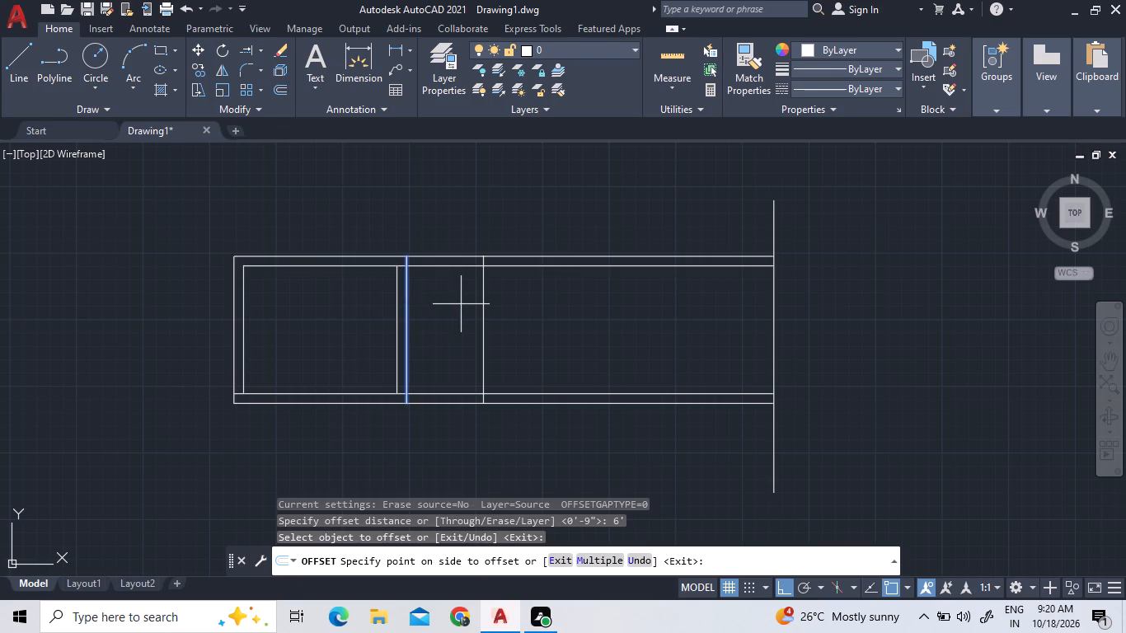
click(461, 304)
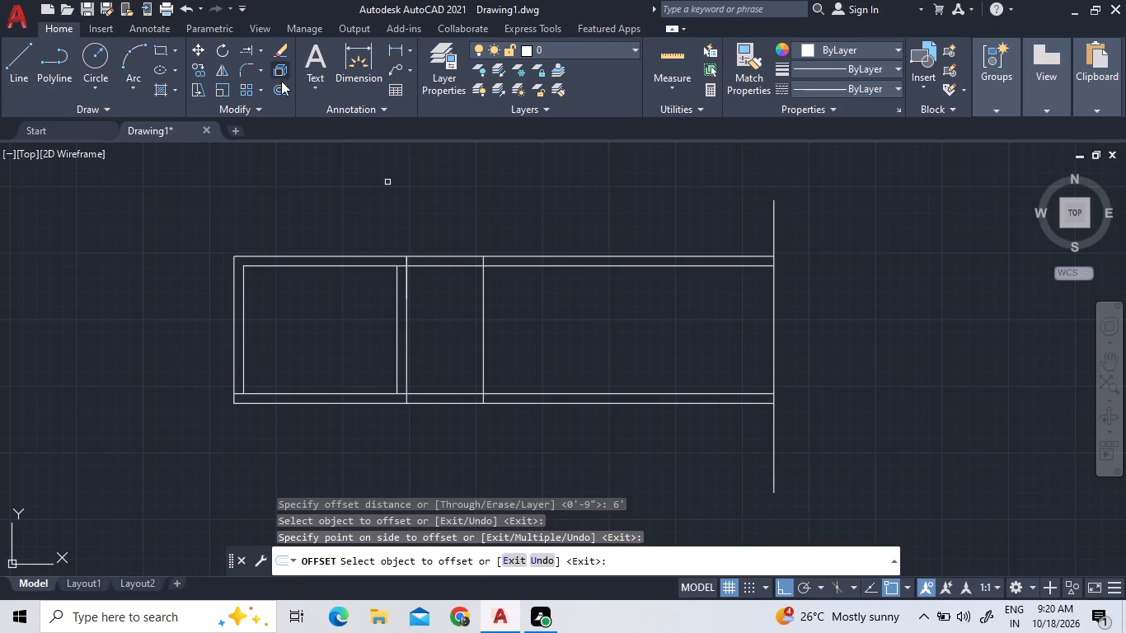
Offset the vertical line at the right end of the 6' space 9" to the right to form a wall.
click(274, 97)
click(281, 91)
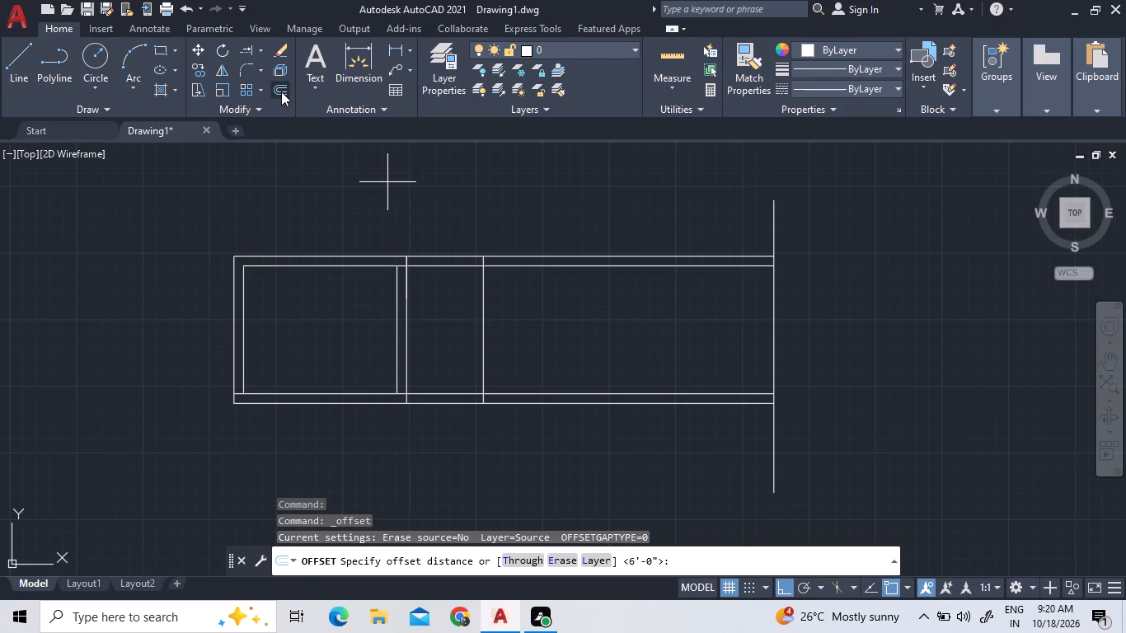
text(9")
key(Return)
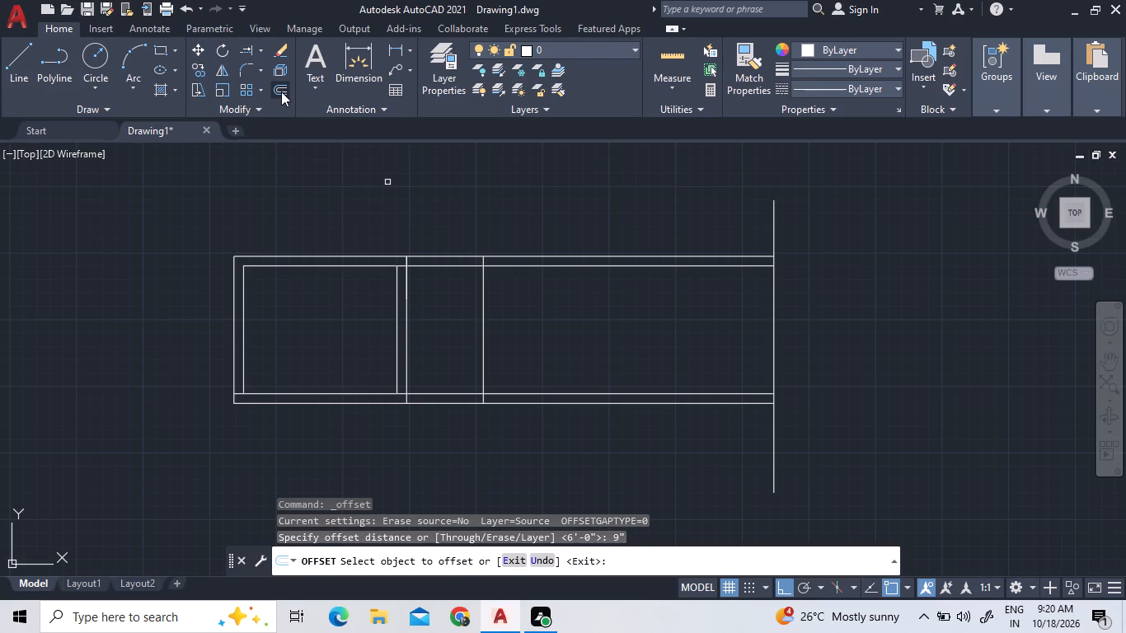
click(485, 336)
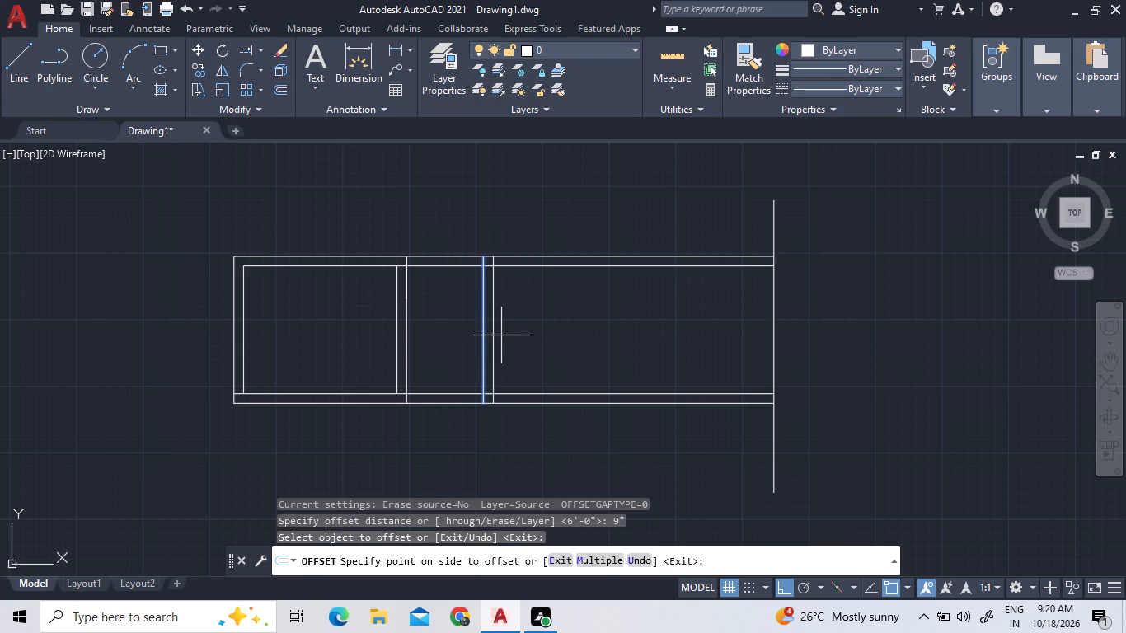
click(501, 335)
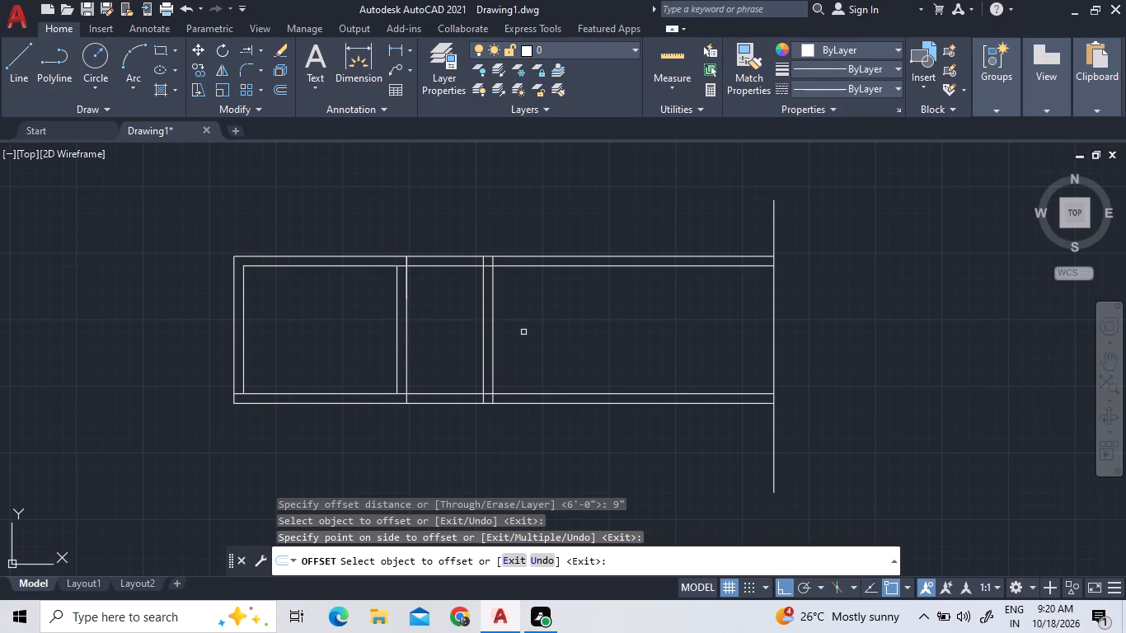
Offset the right-hand line of the 9" partition wall 10' to the right.
double_click(282, 95)
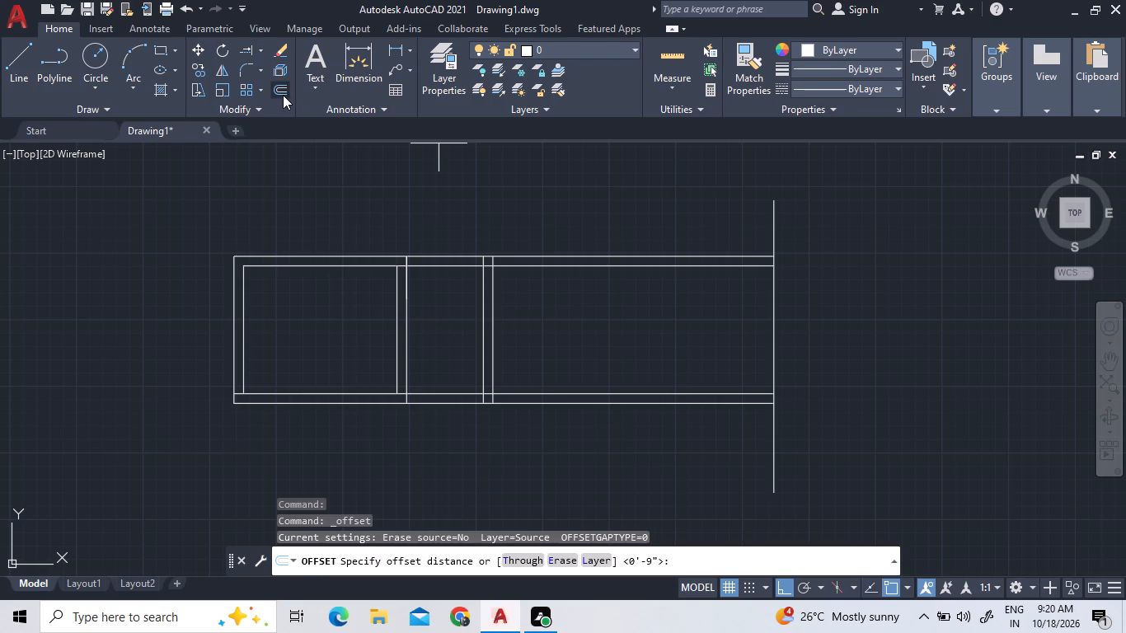
text(10')
key(Return)
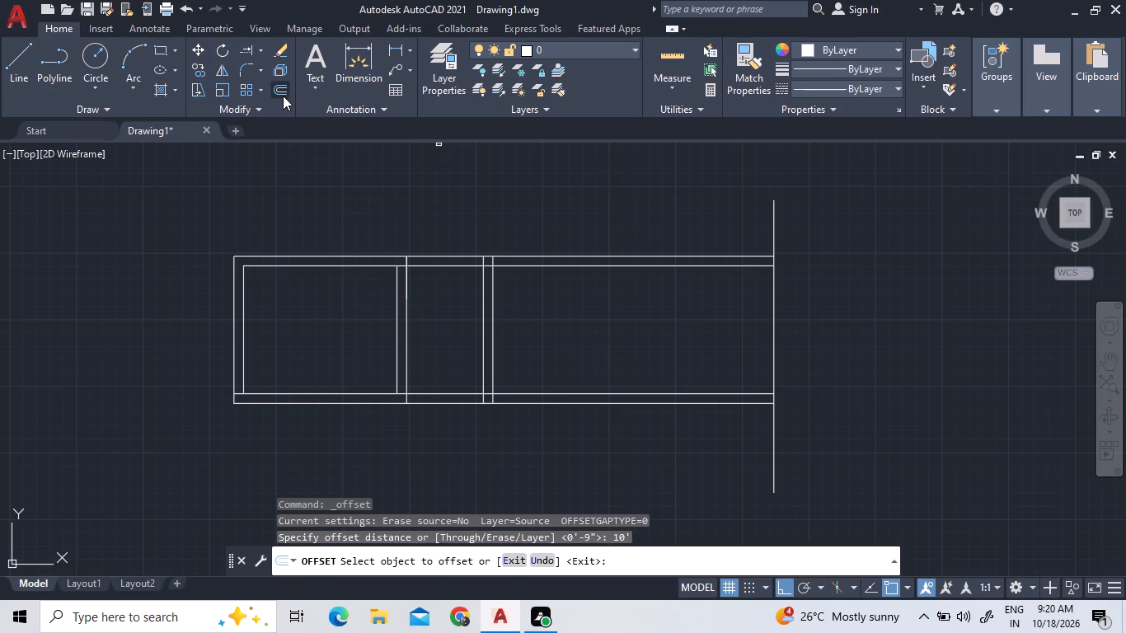
double_click(493, 319)
click(543, 316)
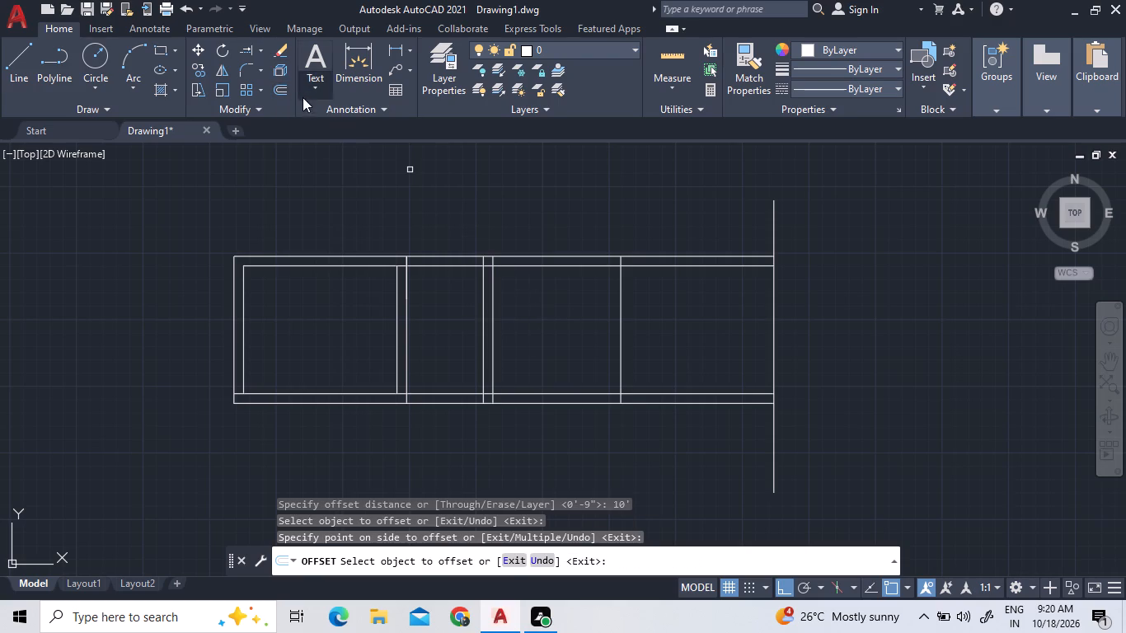
Offset the vertical line at the far end of the 10' room 9" to the right to form its end wall.
click(283, 90)
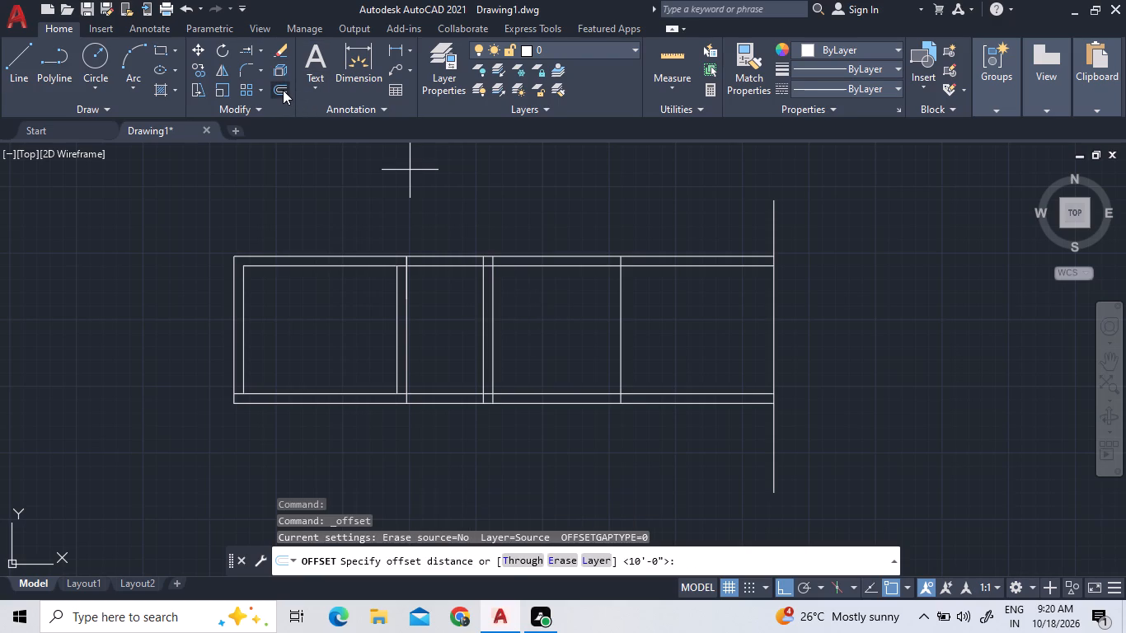
text(9")
key(Return)
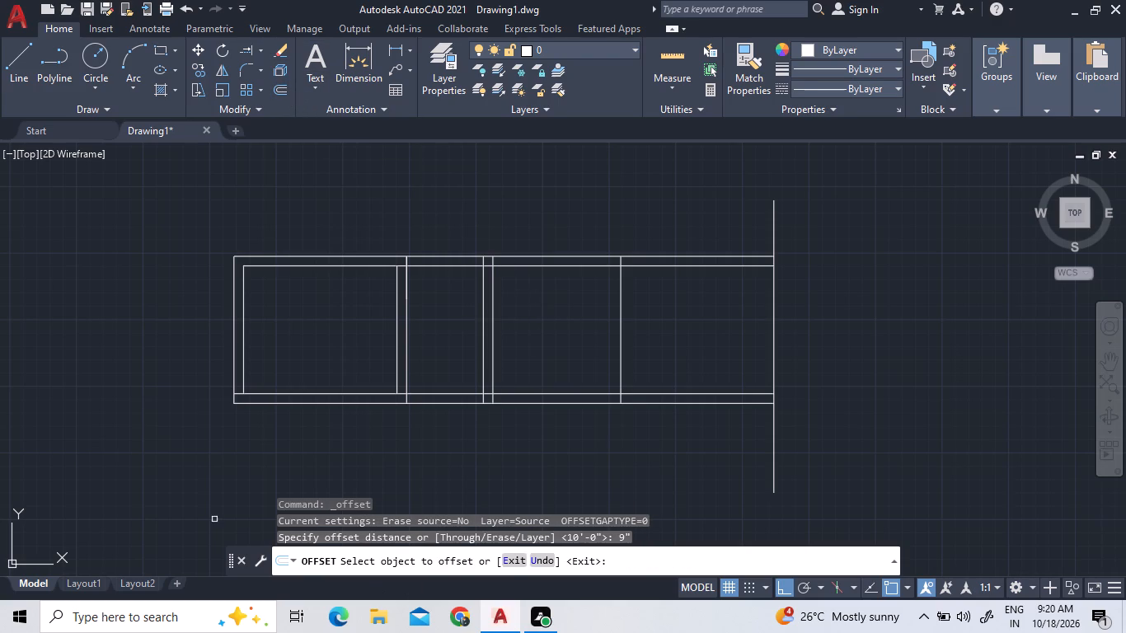
click(620, 371)
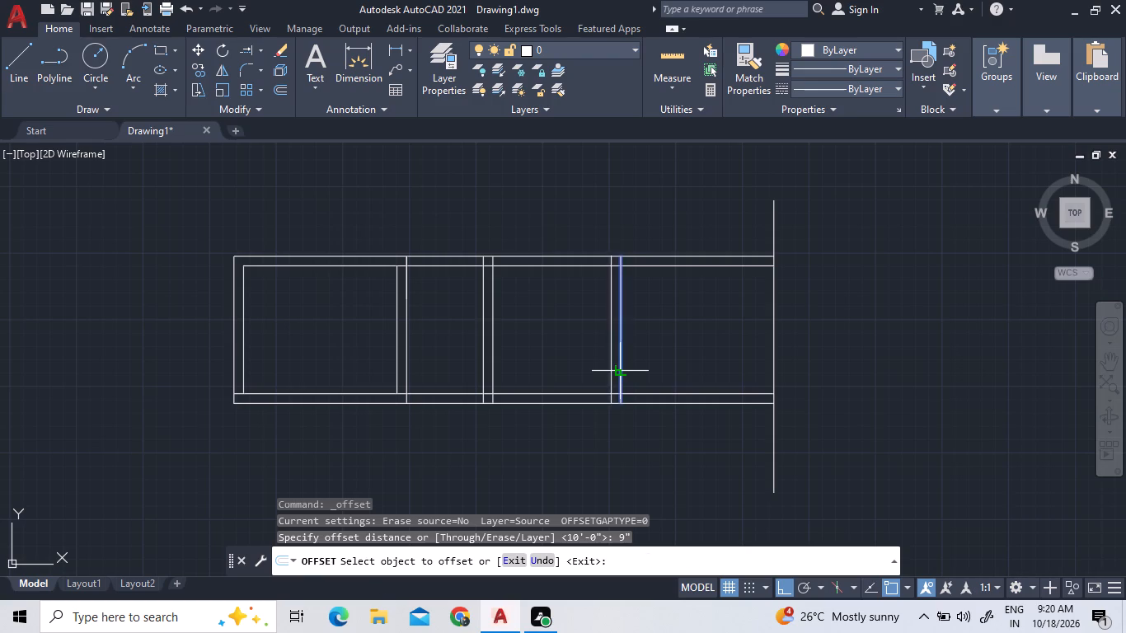
double_click(648, 364)
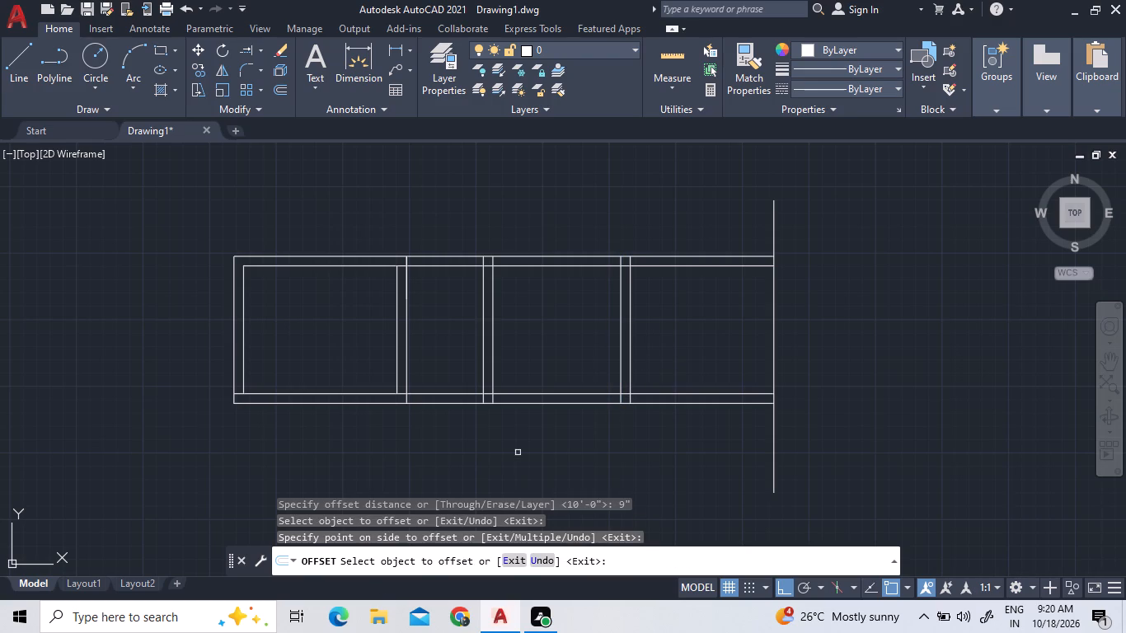
right_click(461, 354)
click(465, 360)
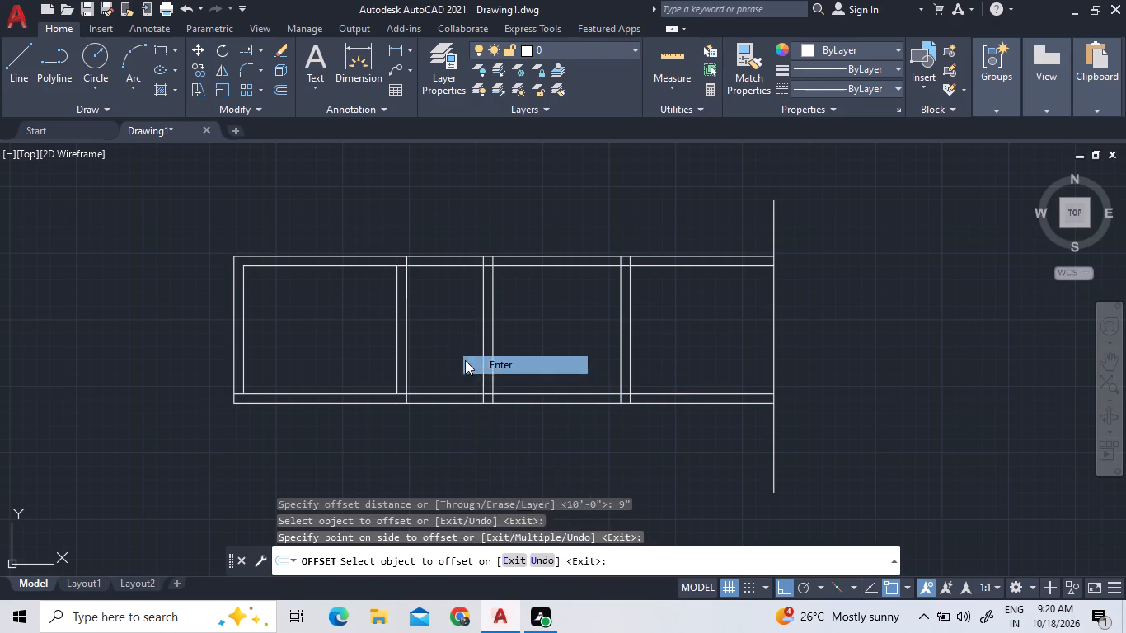
Trim away the horizontal wall lines extending past the new end wall and remove the long vertical line on the far right.
click(257, 59)
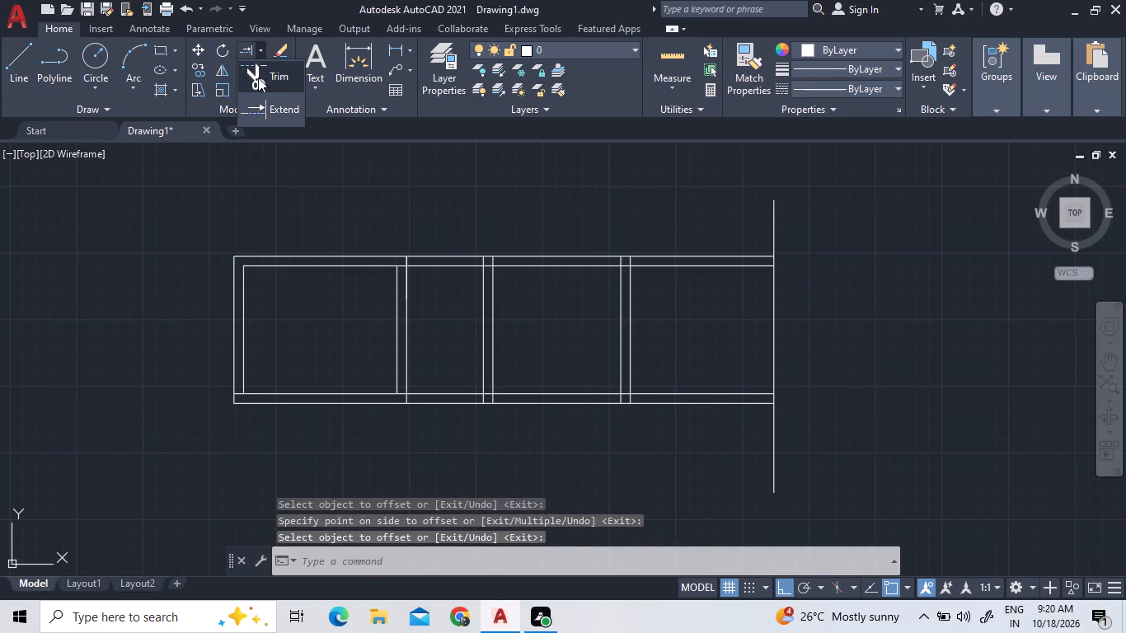
click(258, 77)
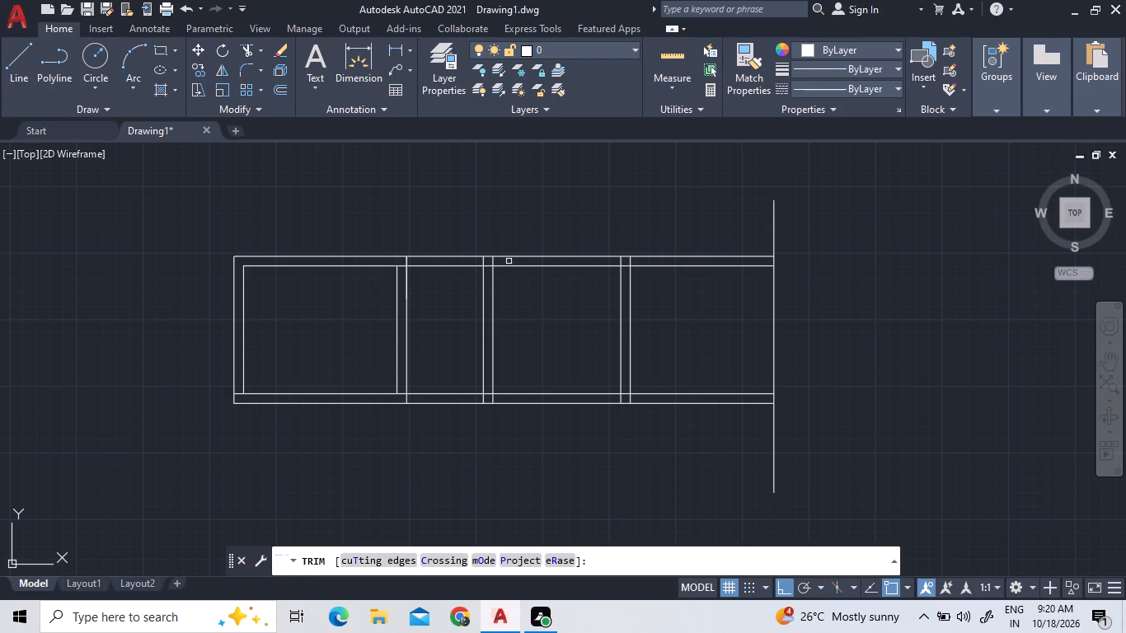
scroll(509, 261, up, 2)
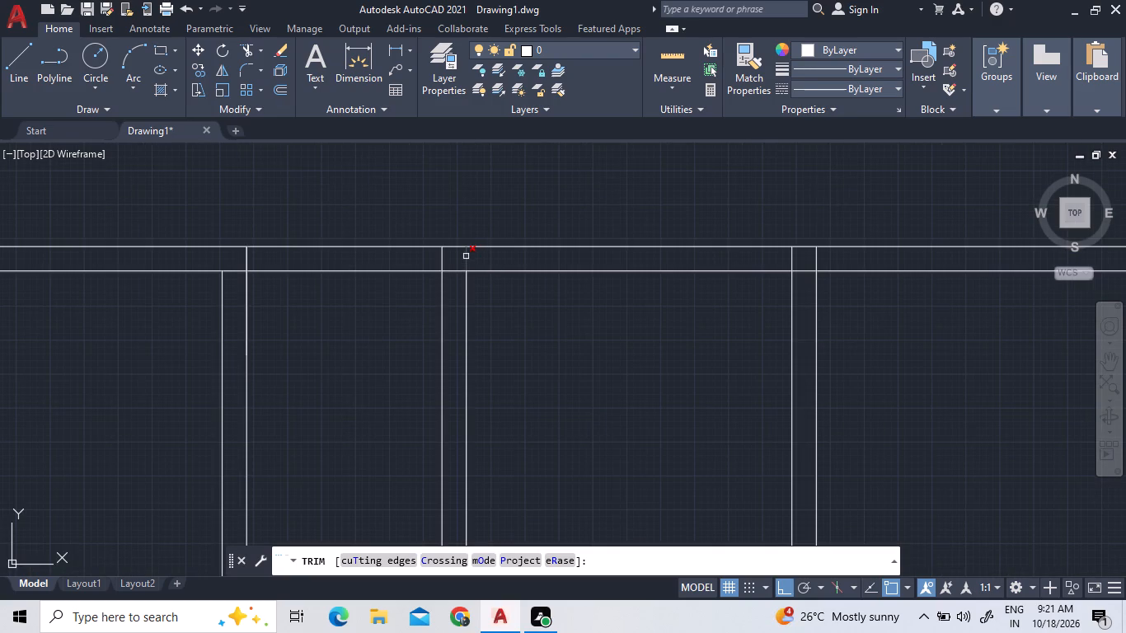
scroll(465, 258, down, 1)
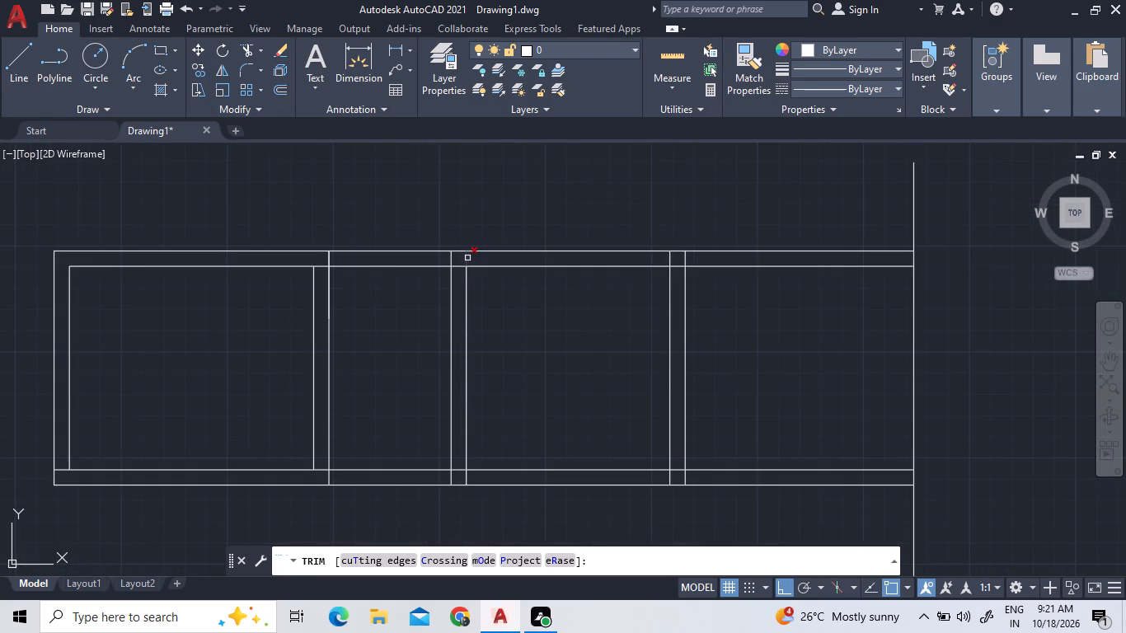
click(765, 520)
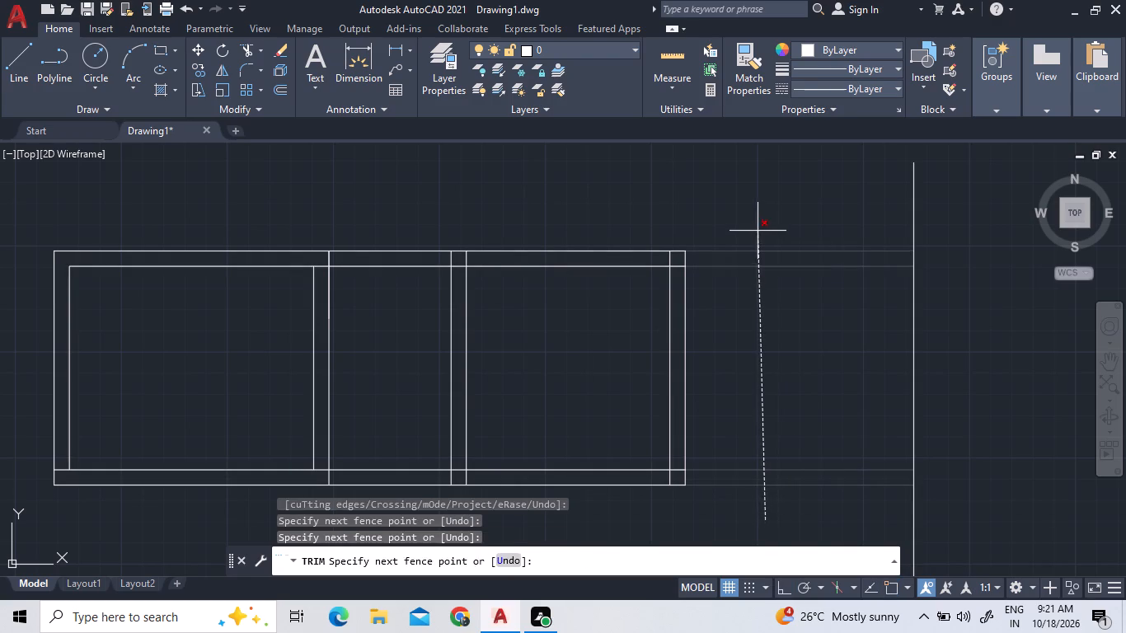
triple_click(757, 231)
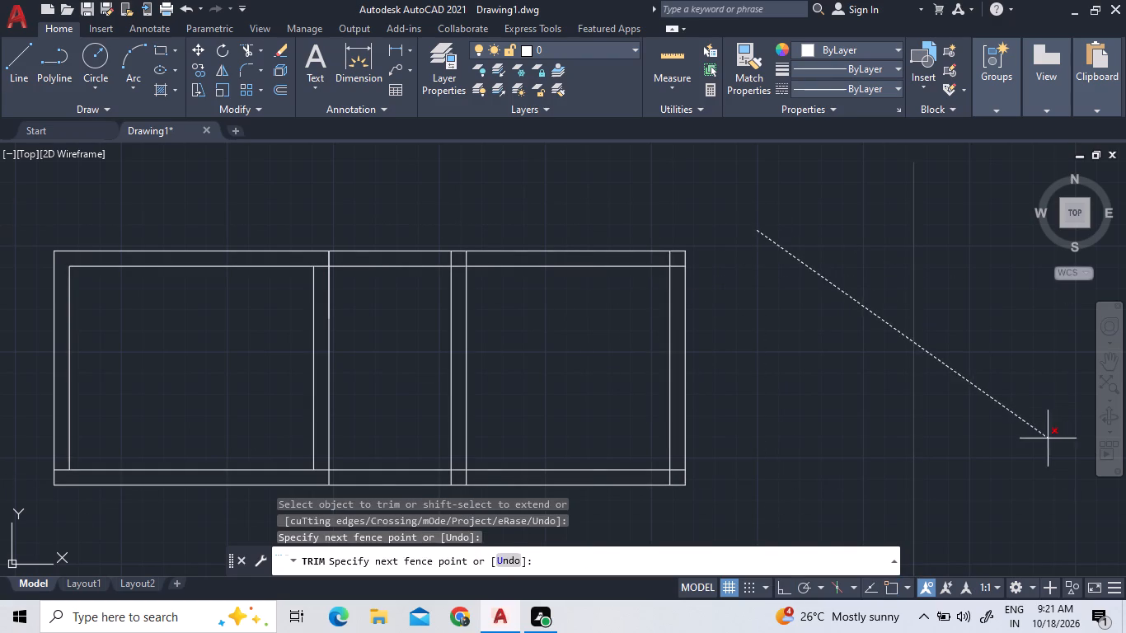
click(959, 382)
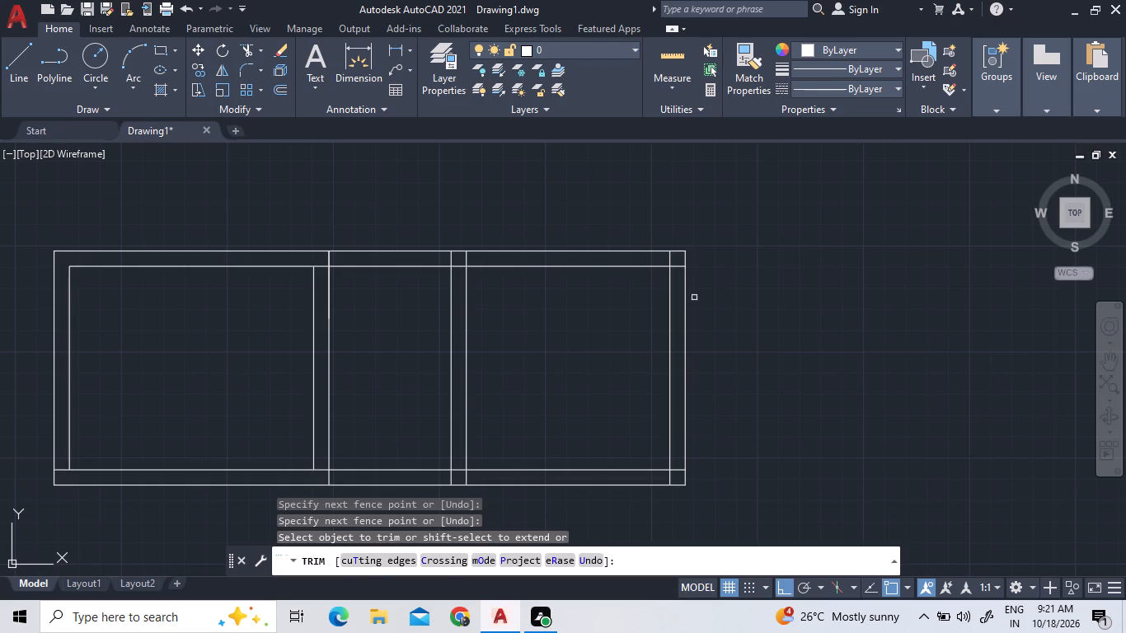
Trim the overlapping inner wall lines at the top and bottom corners of the right end wall.
click(679, 269)
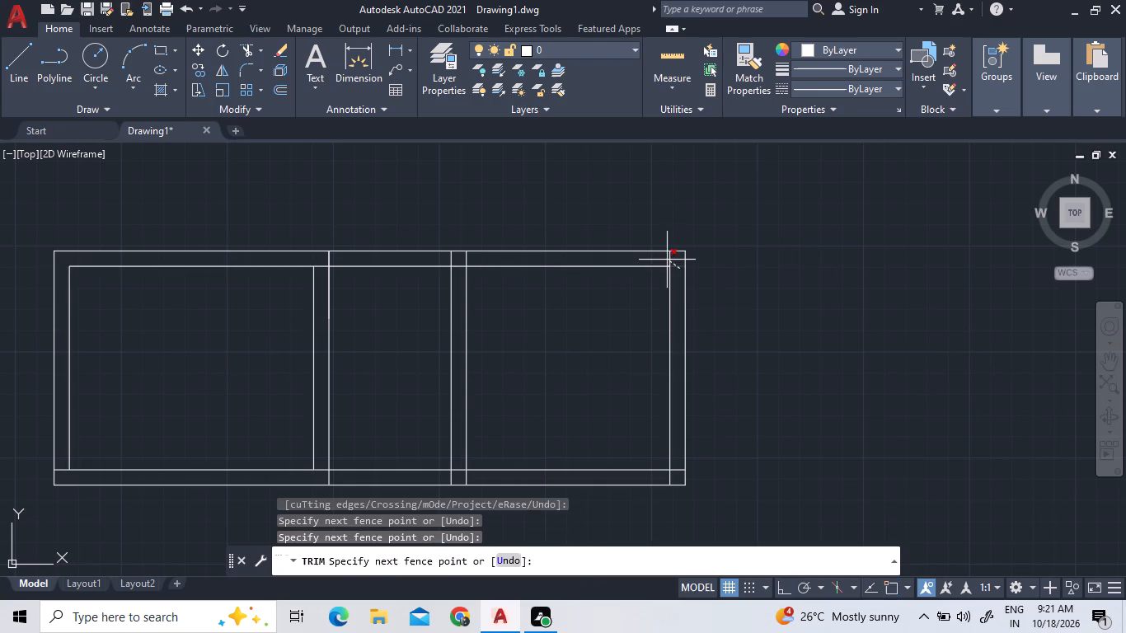
double_click(666, 260)
click(678, 473)
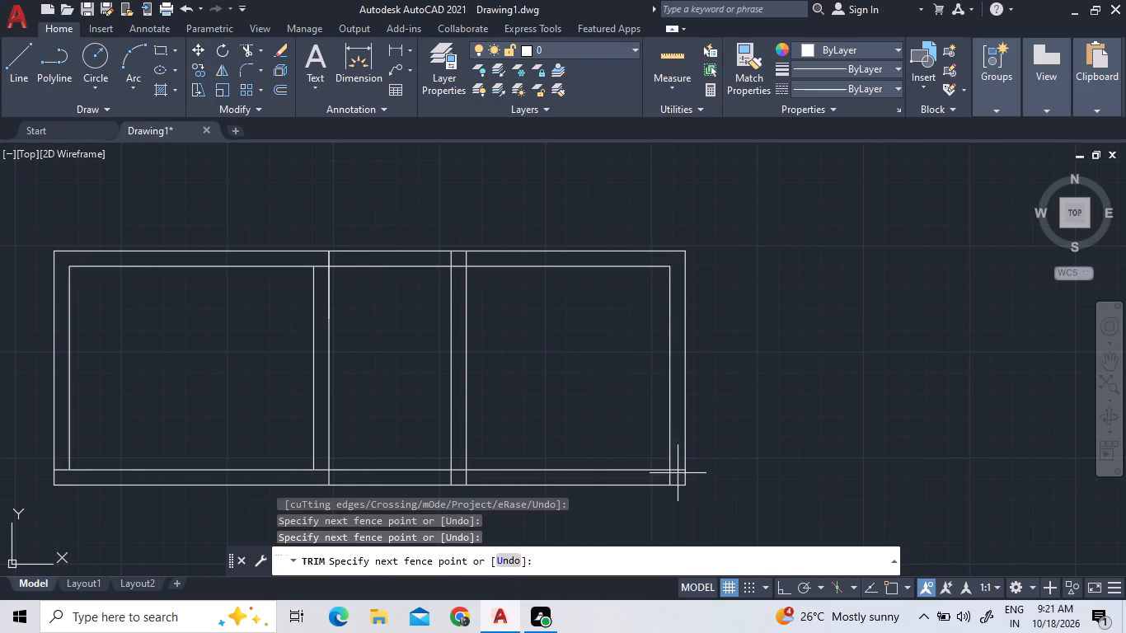
click(661, 479)
click(679, 478)
click(678, 455)
Trim the crossing line segments at the bottom and top ends of the partition between the 6' and 10' rooms.
click(460, 469)
click(448, 476)
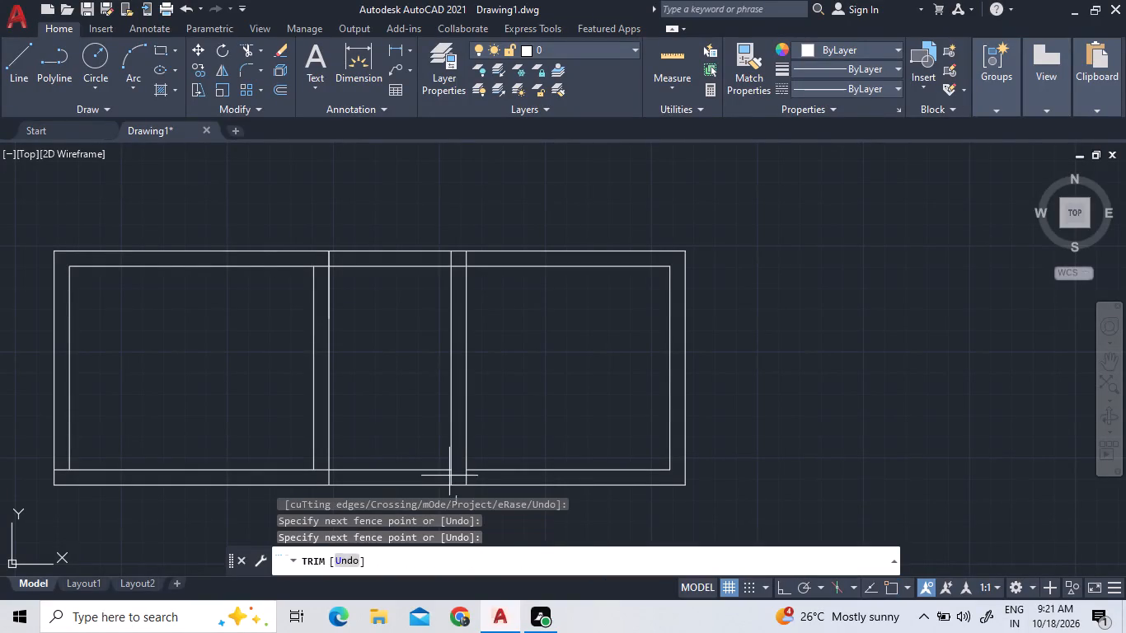
click(476, 477)
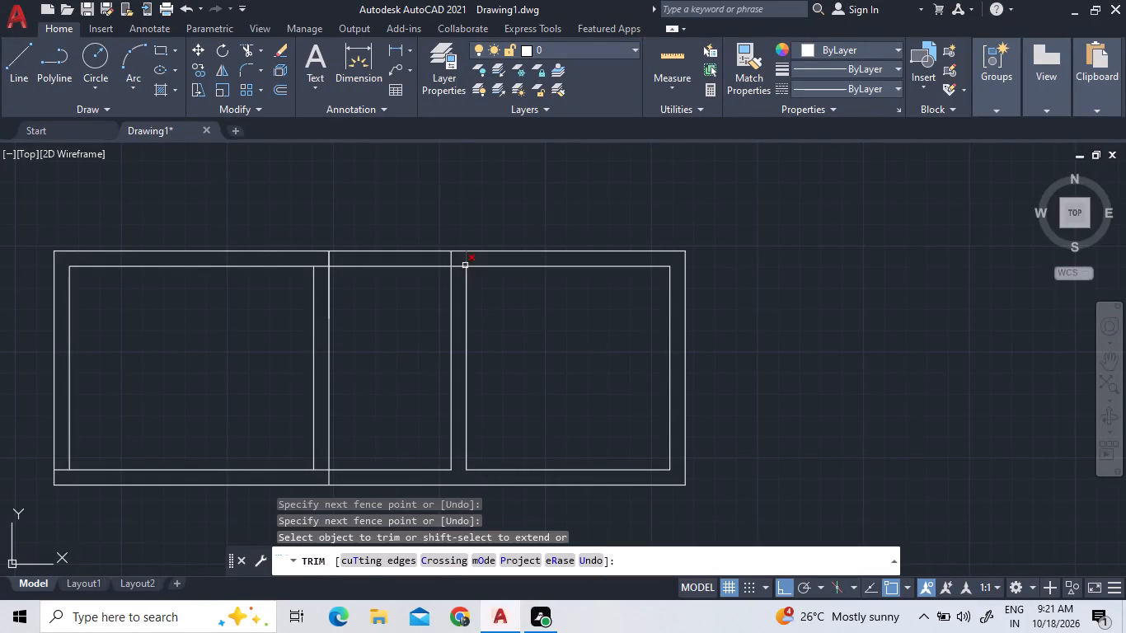
double_click(462, 266)
click(465, 261)
click(453, 259)
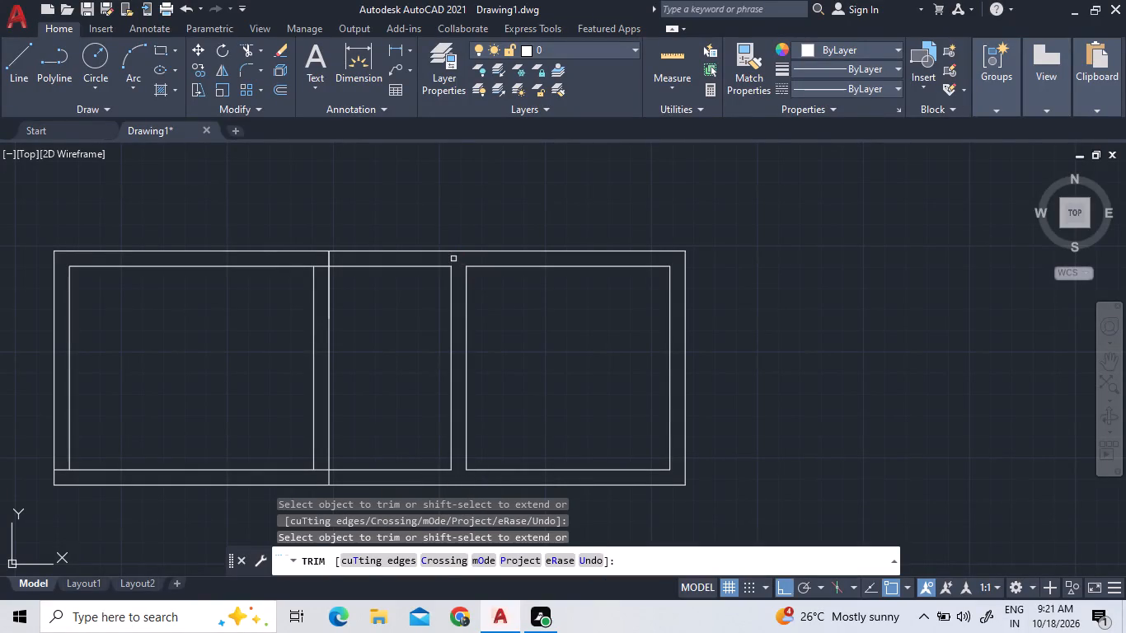
Trim the crossing line segments at the top and bottom ends of the partition between the large room and the 6' room.
click(331, 257)
click(321, 264)
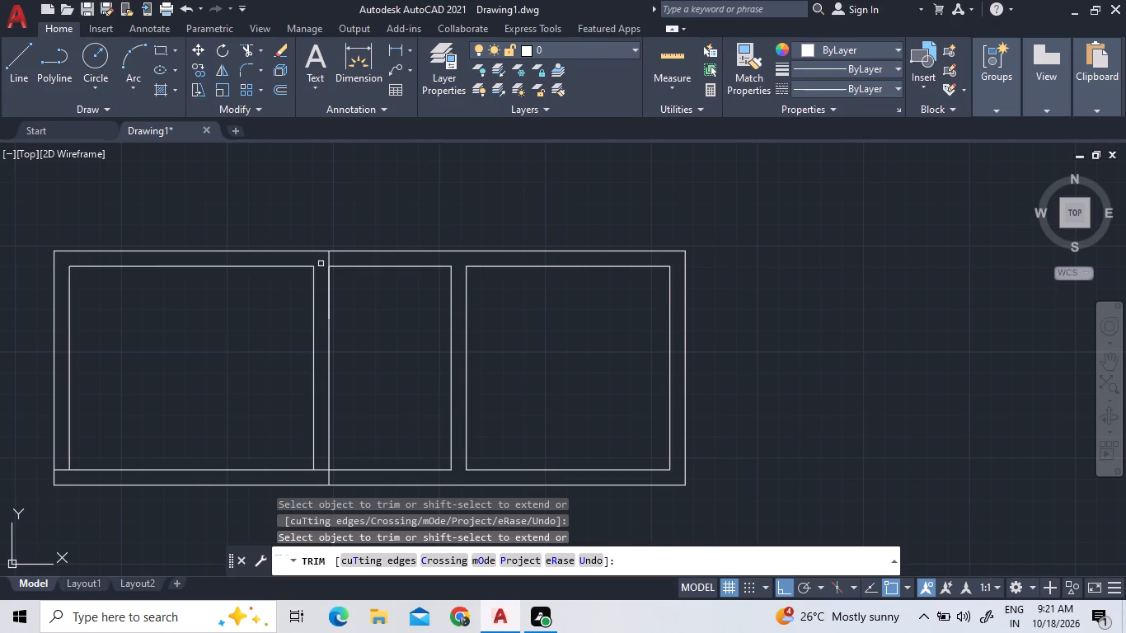
click(328, 258)
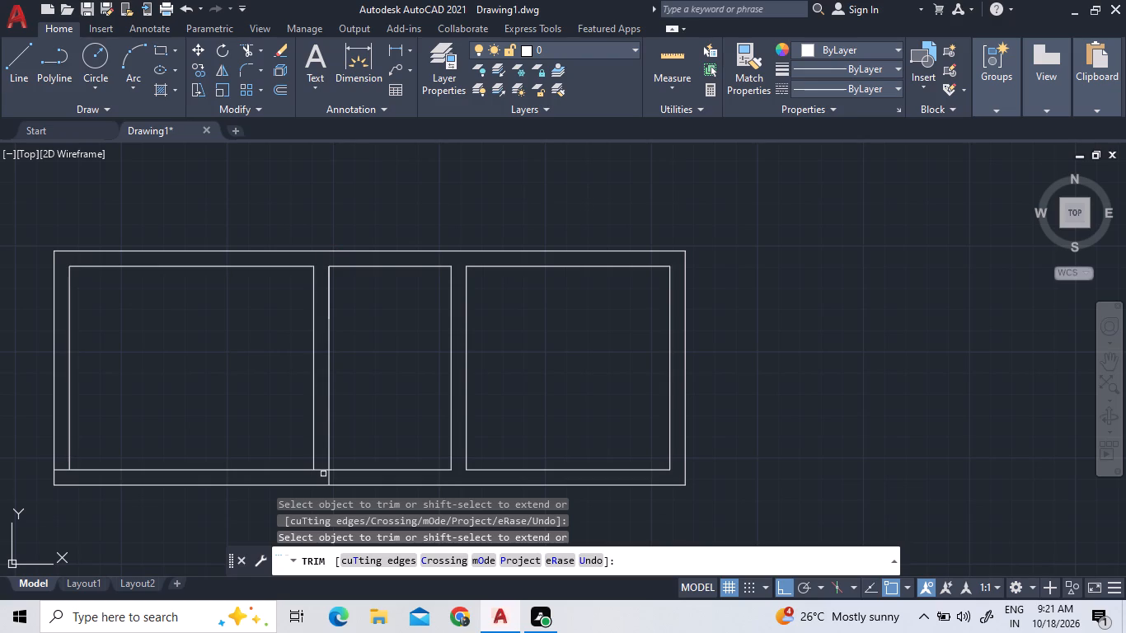
click(321, 468)
click(330, 475)
Trim the leftover inner line stub at the large room's bottom-left wall corner.
double_click(59, 470)
right_click(160, 394)
double_click(208, 166)
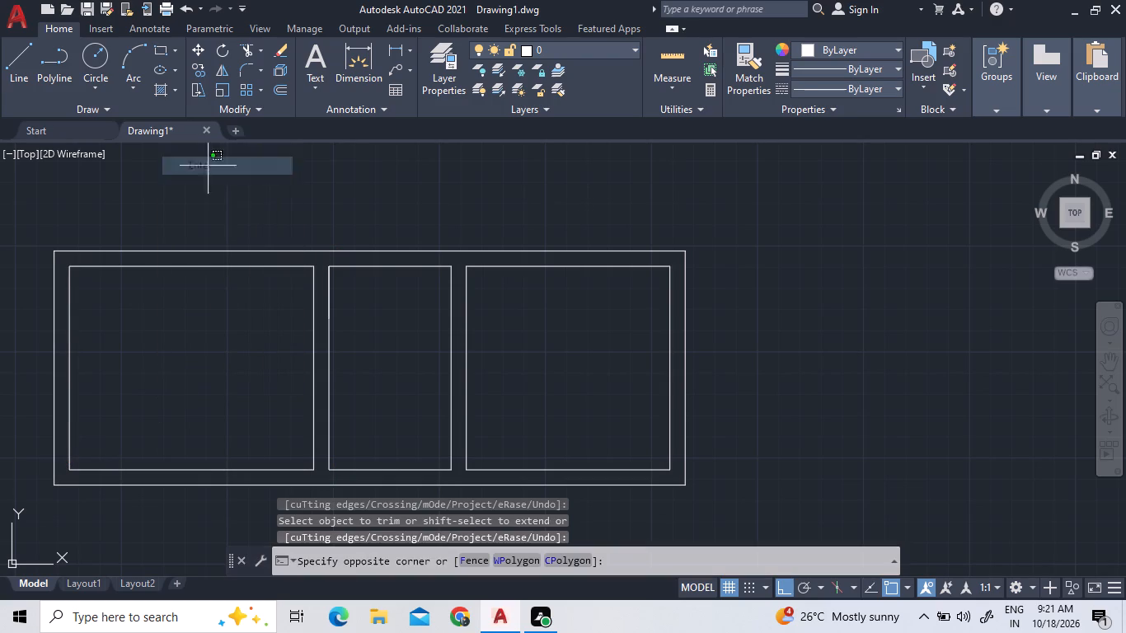
click(415, 222)
scroll(425, 219, down, 3)
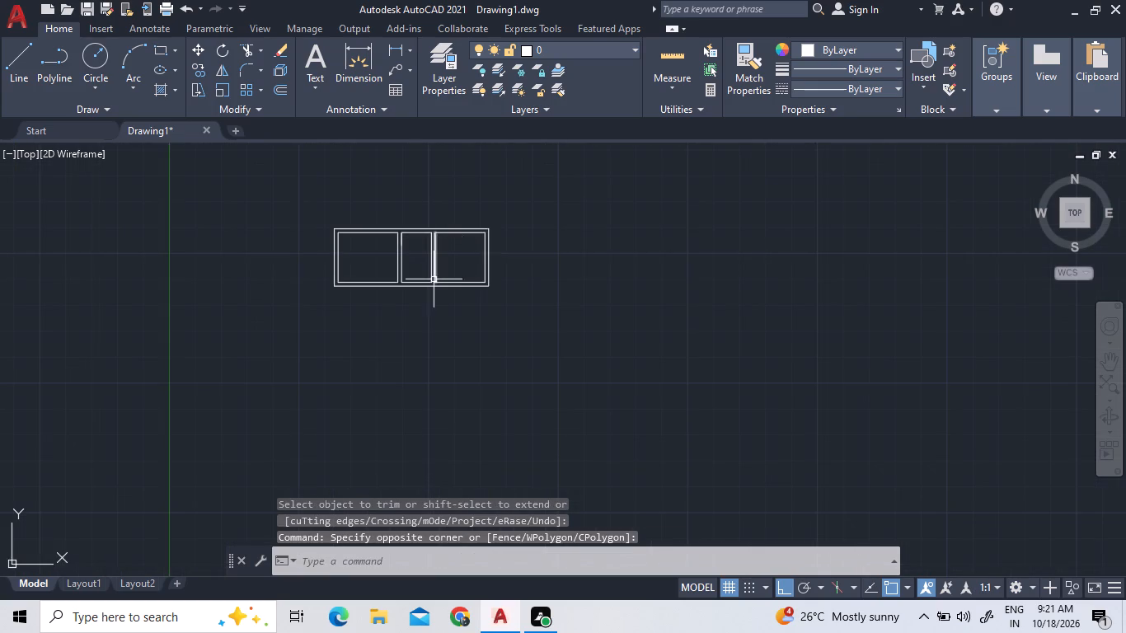
scroll(424, 287, up, 1)
scroll(383, 228, up, 1)
scroll(432, 171, up, 1)
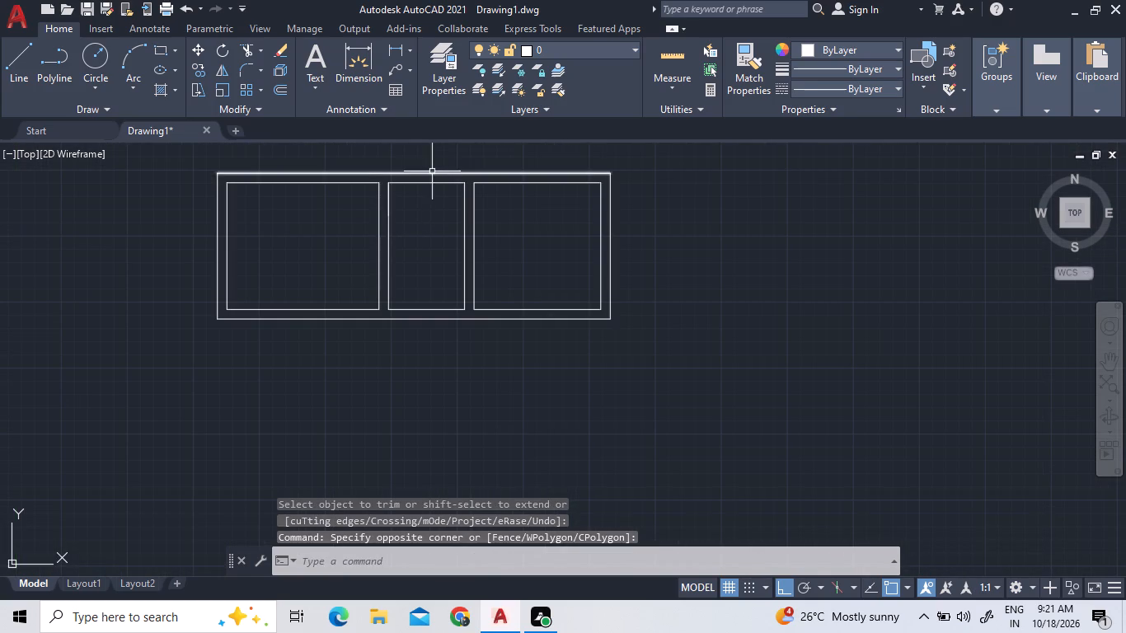
Offset the middle room's inner bottom wall line 8' upward.
click(284, 87)
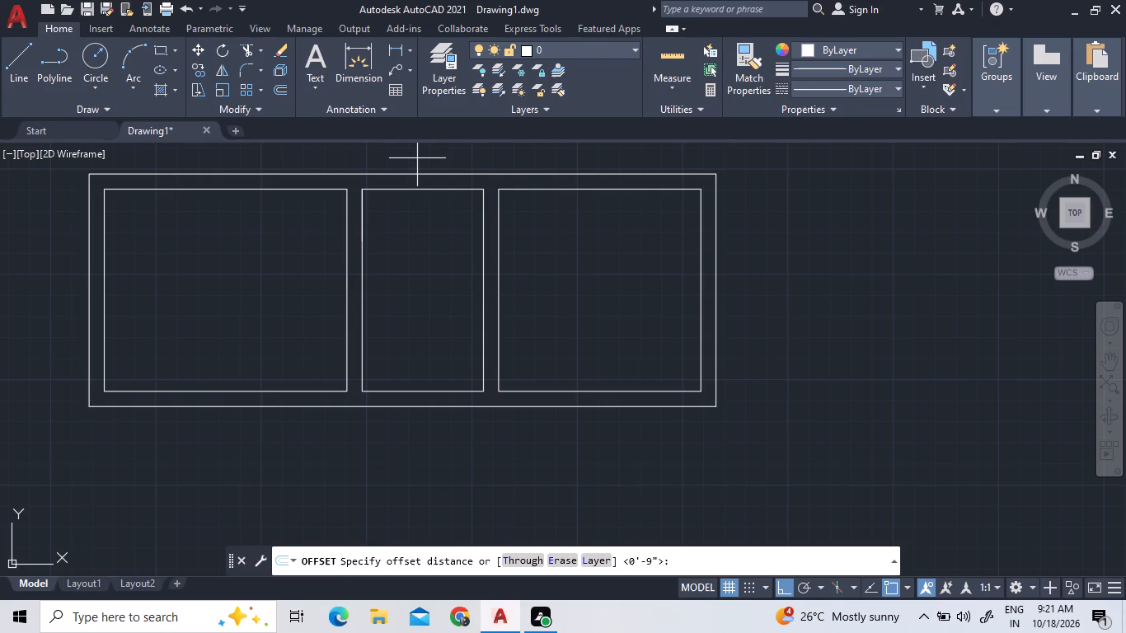
double_click(276, 94)
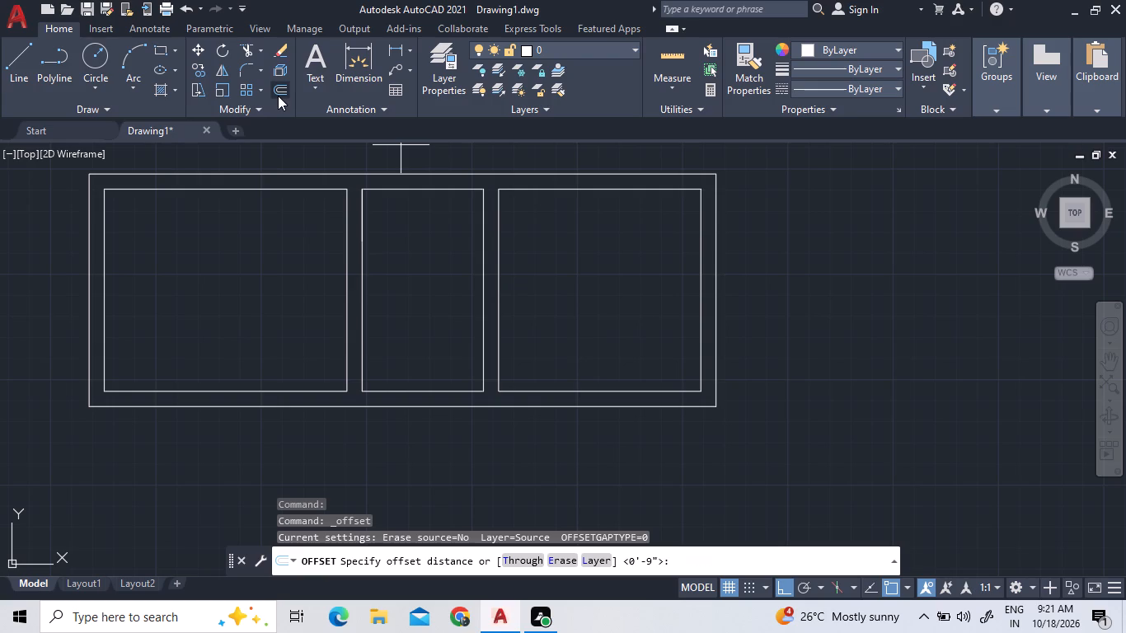
key(8)
key(apostrophe)
key(Return)
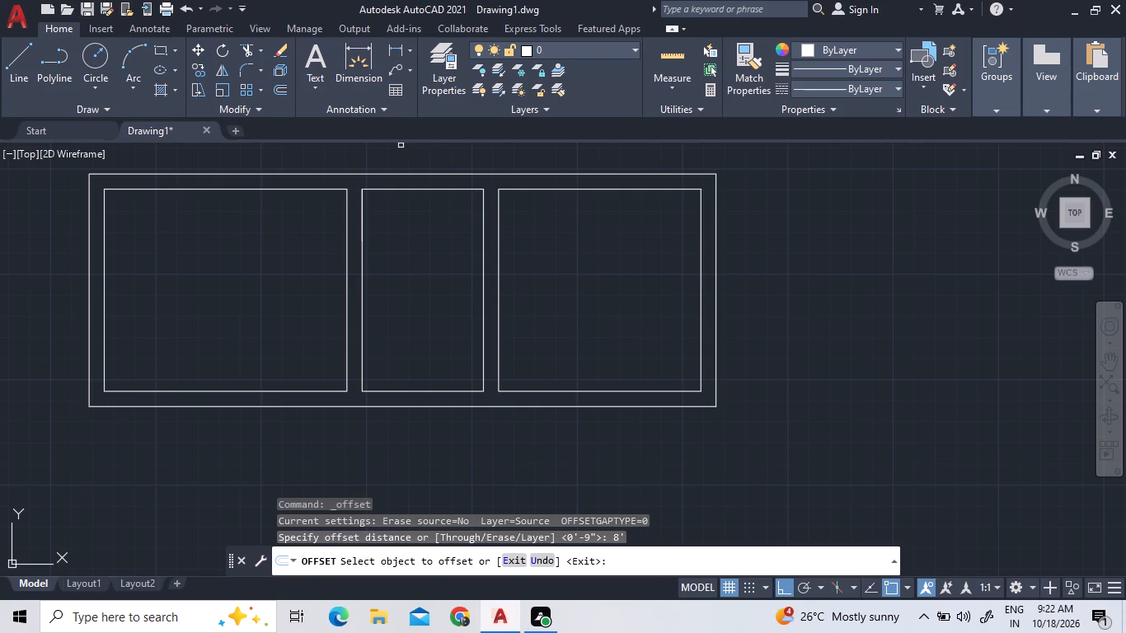
click(411, 391)
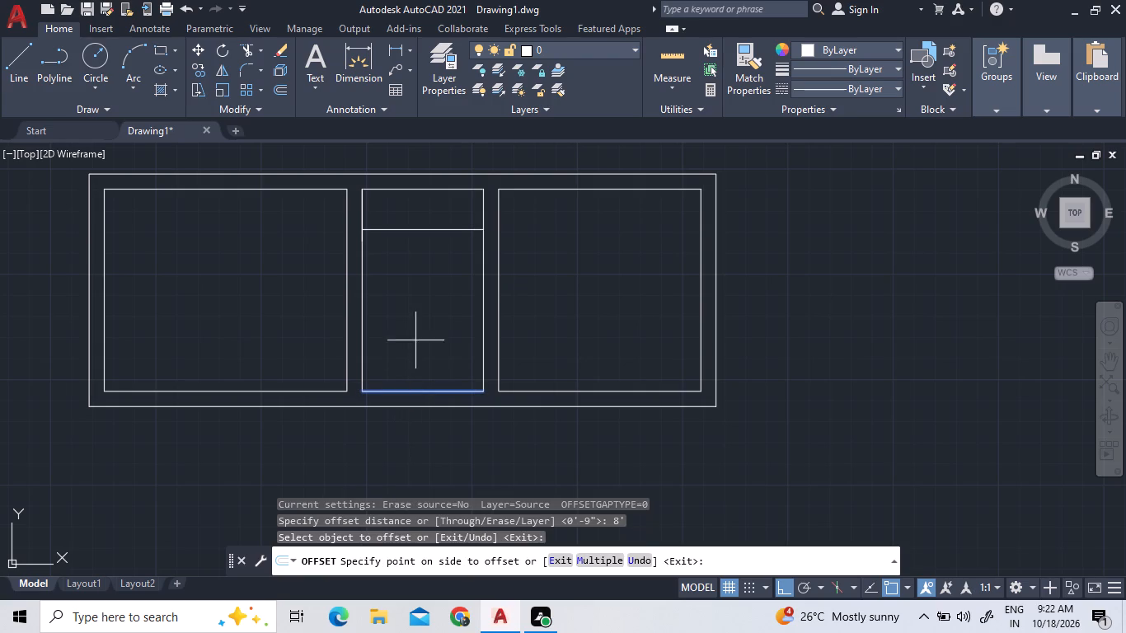
click(415, 335)
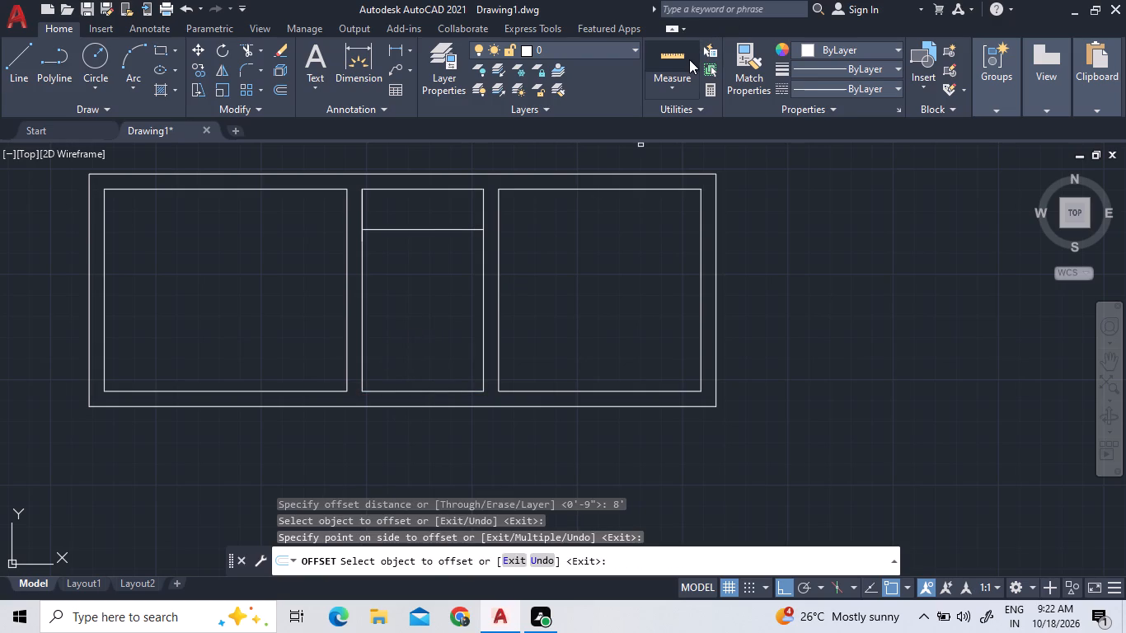
Quick-measure the middle room's width and the spacing of its new horizontal line.
double_click(688, 61)
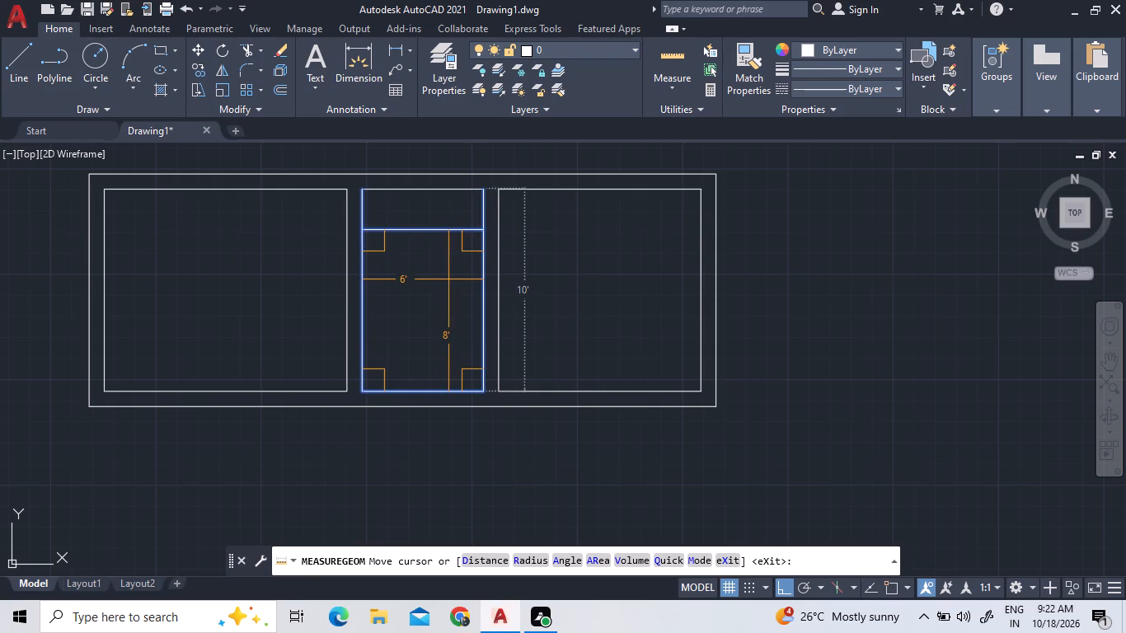
scroll(450, 280, down, 1)
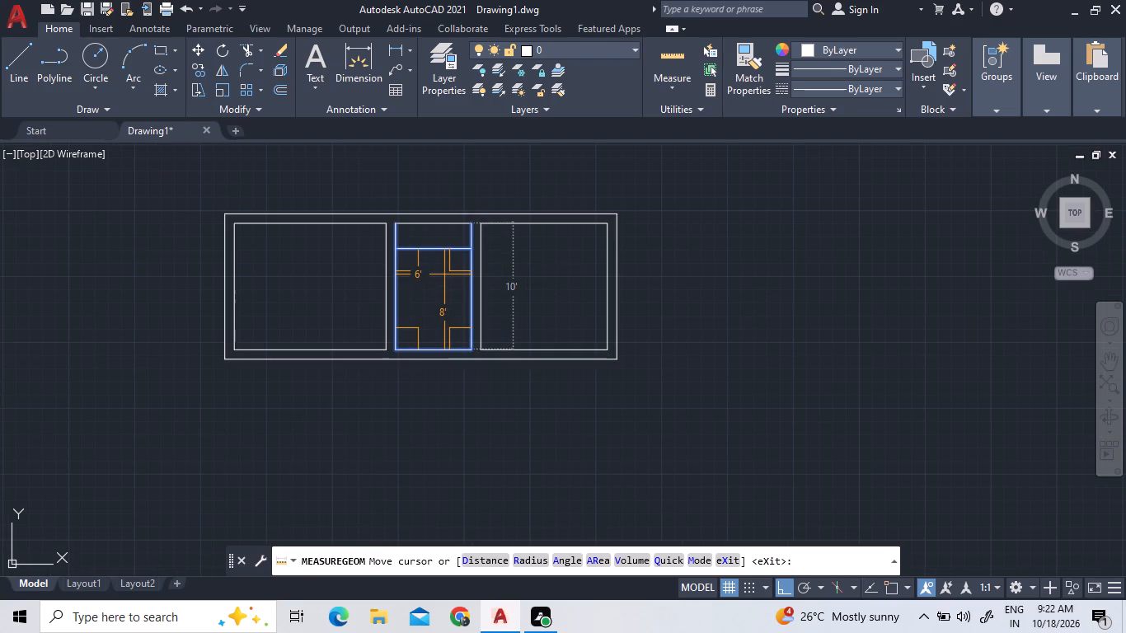
right_click(656, 232)
double_click(684, 239)
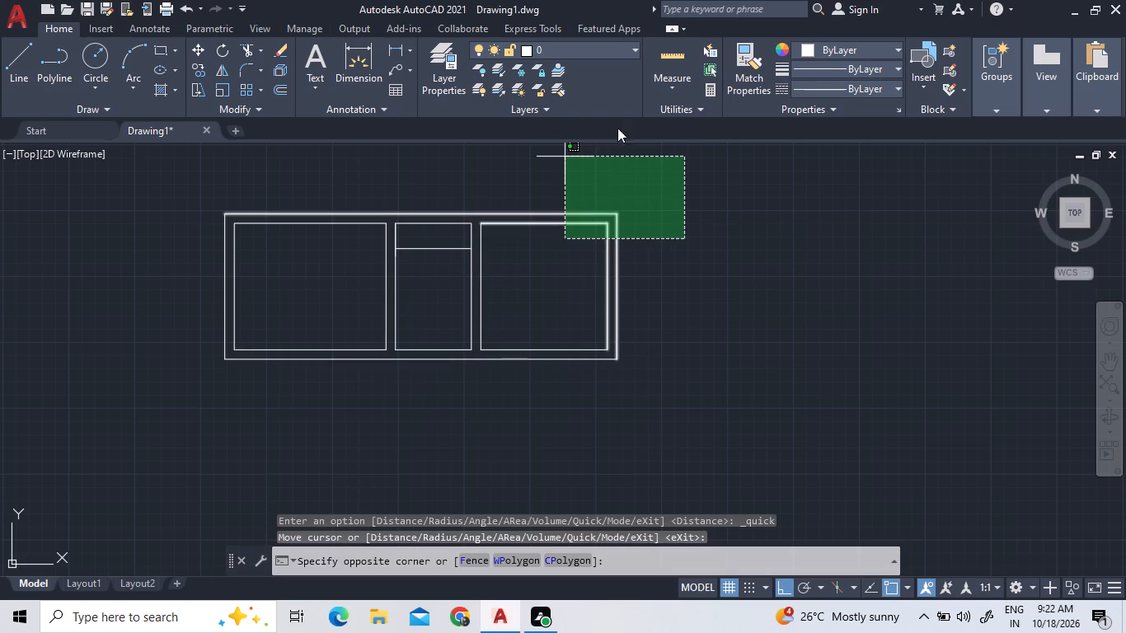
click(658, 234)
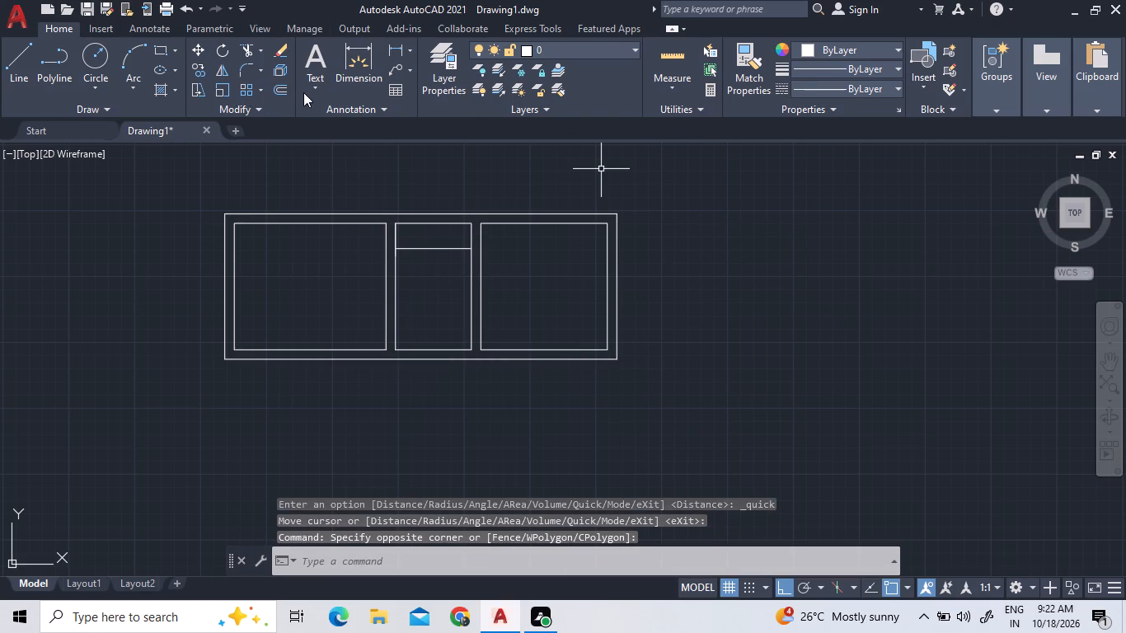
Offset the horizontal dividing line in the middle room 5" downward to form a partition wall.
click(285, 94)
text(5")
key(Return)
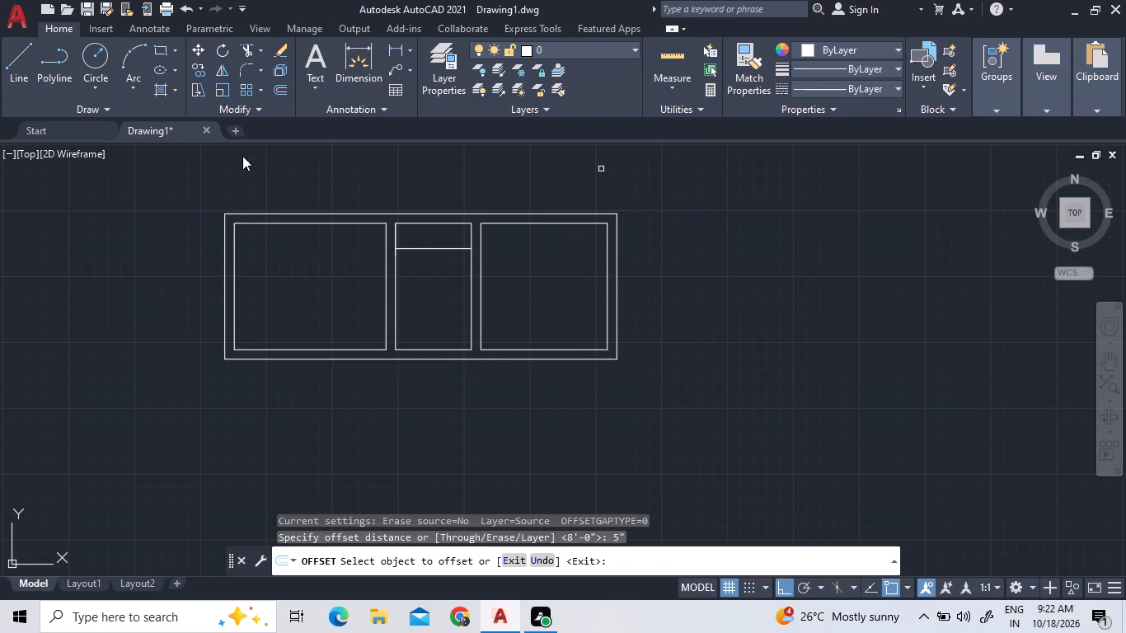
click(417, 248)
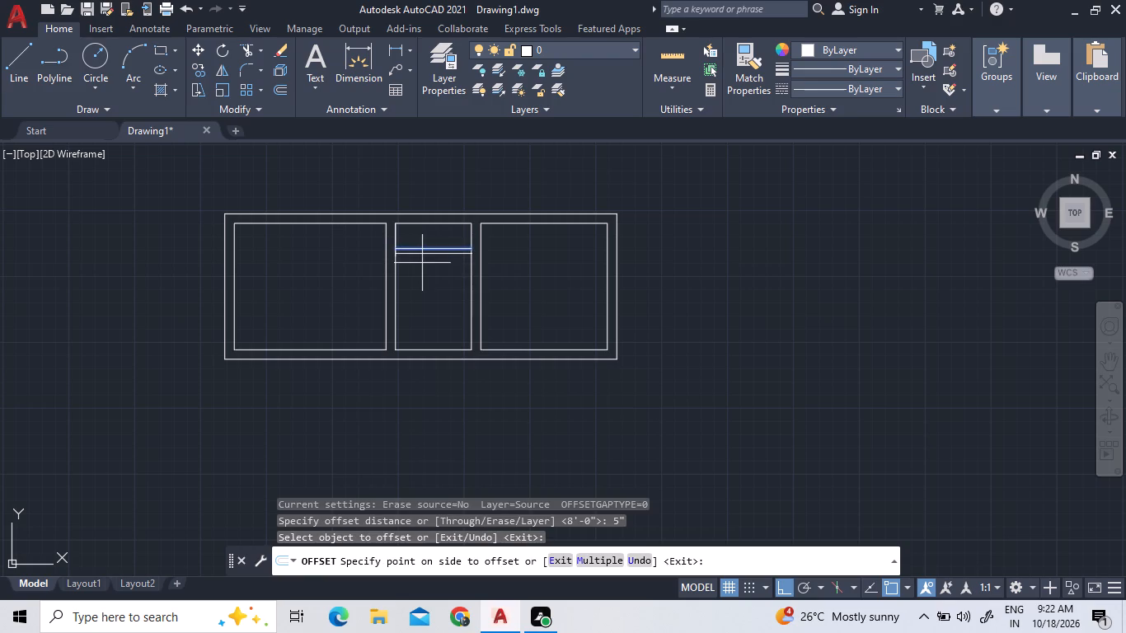
click(422, 264)
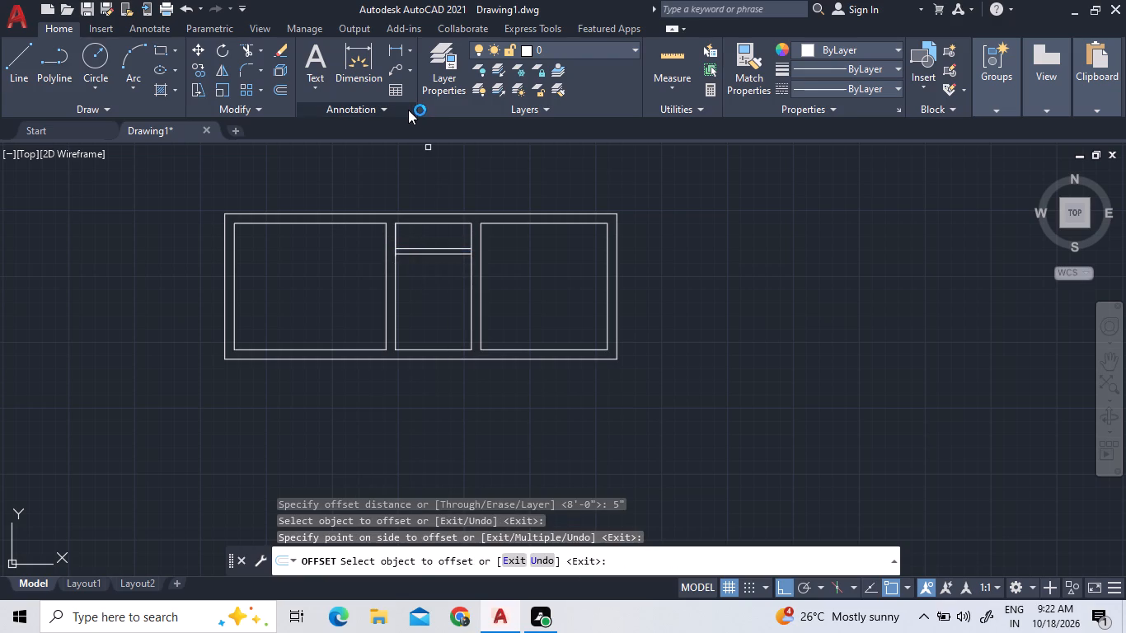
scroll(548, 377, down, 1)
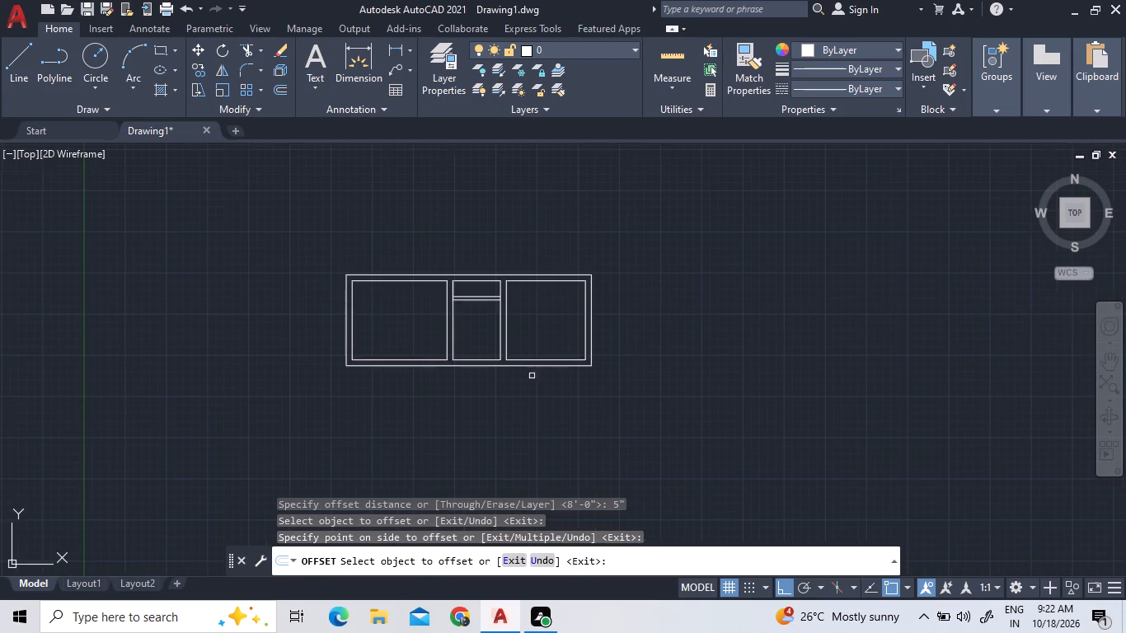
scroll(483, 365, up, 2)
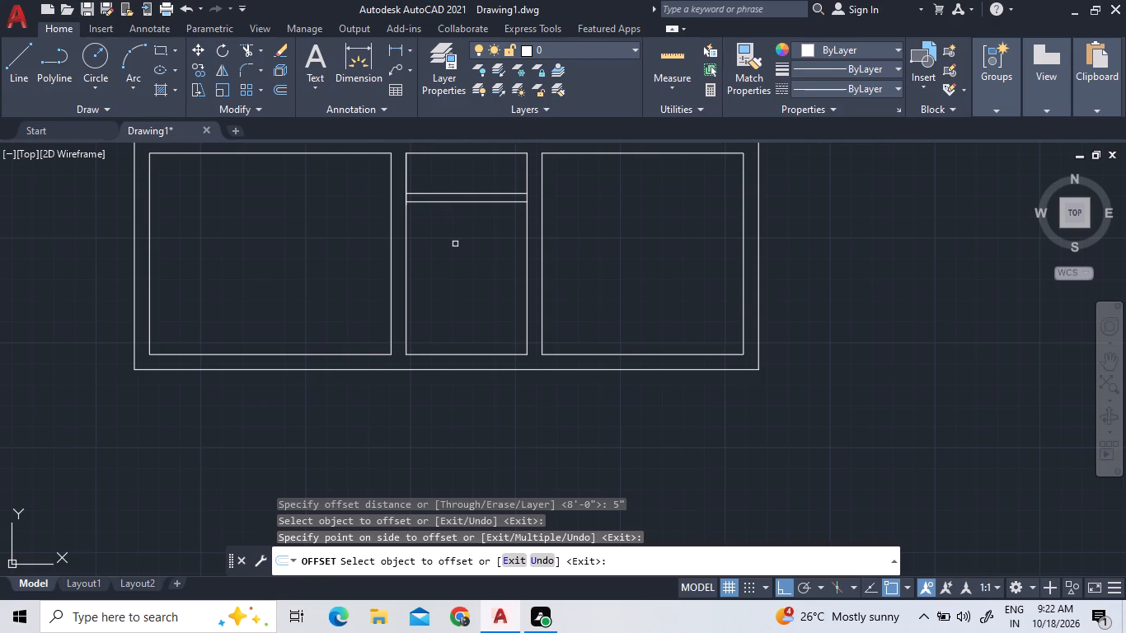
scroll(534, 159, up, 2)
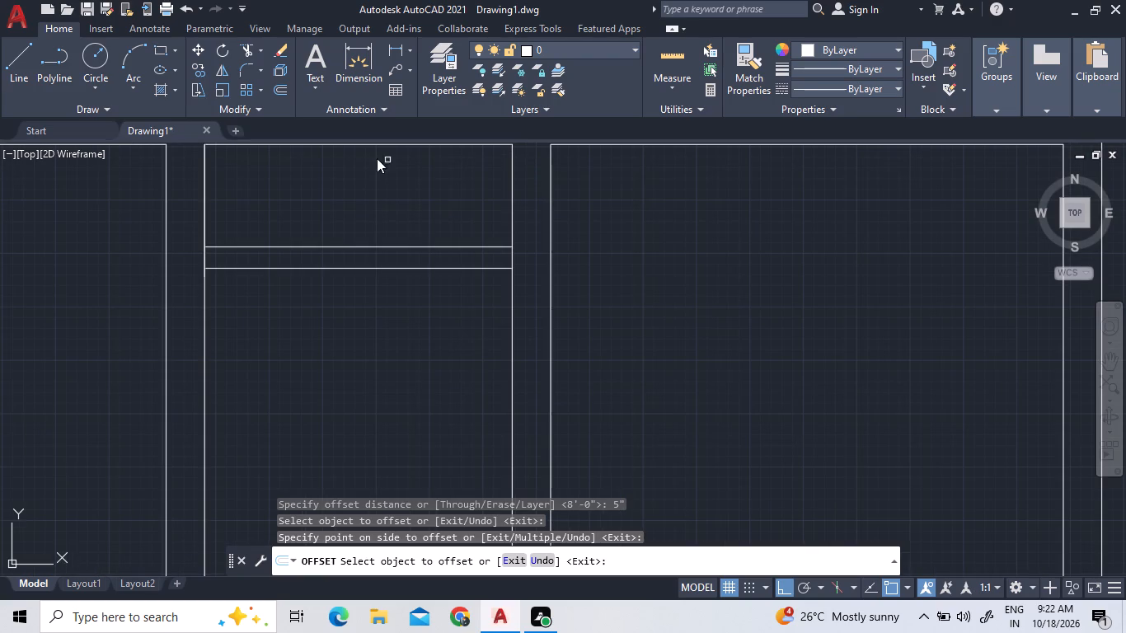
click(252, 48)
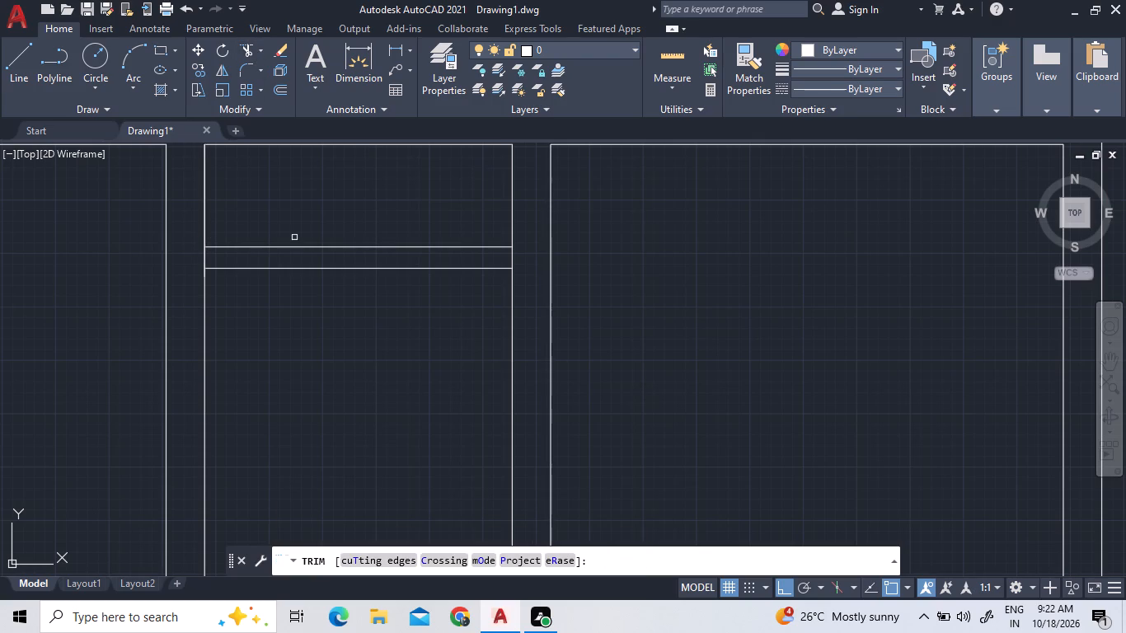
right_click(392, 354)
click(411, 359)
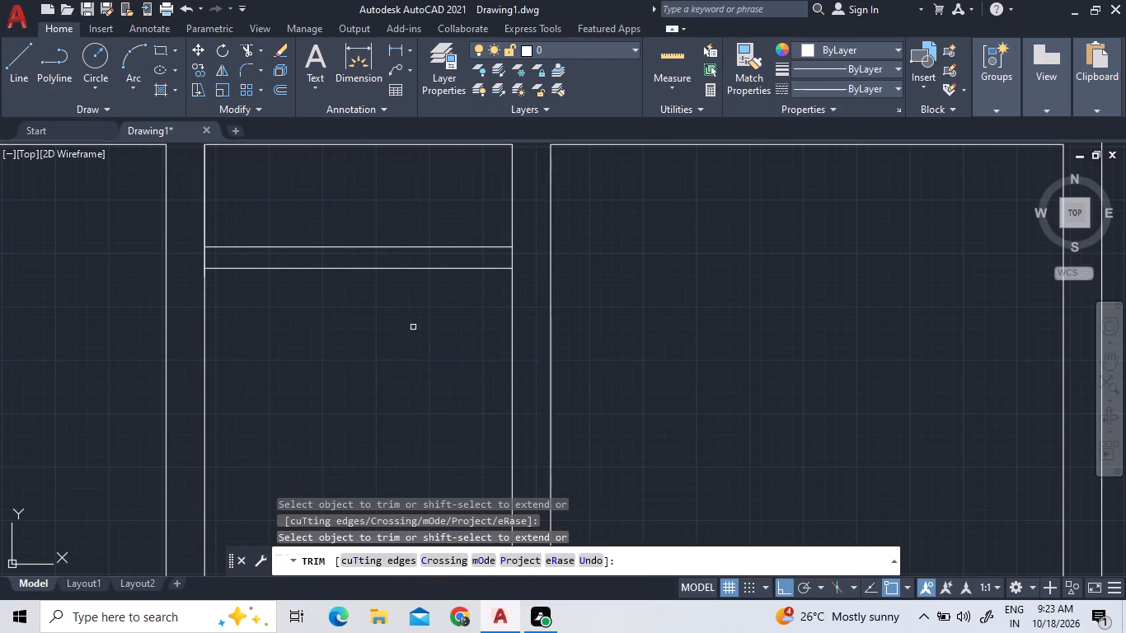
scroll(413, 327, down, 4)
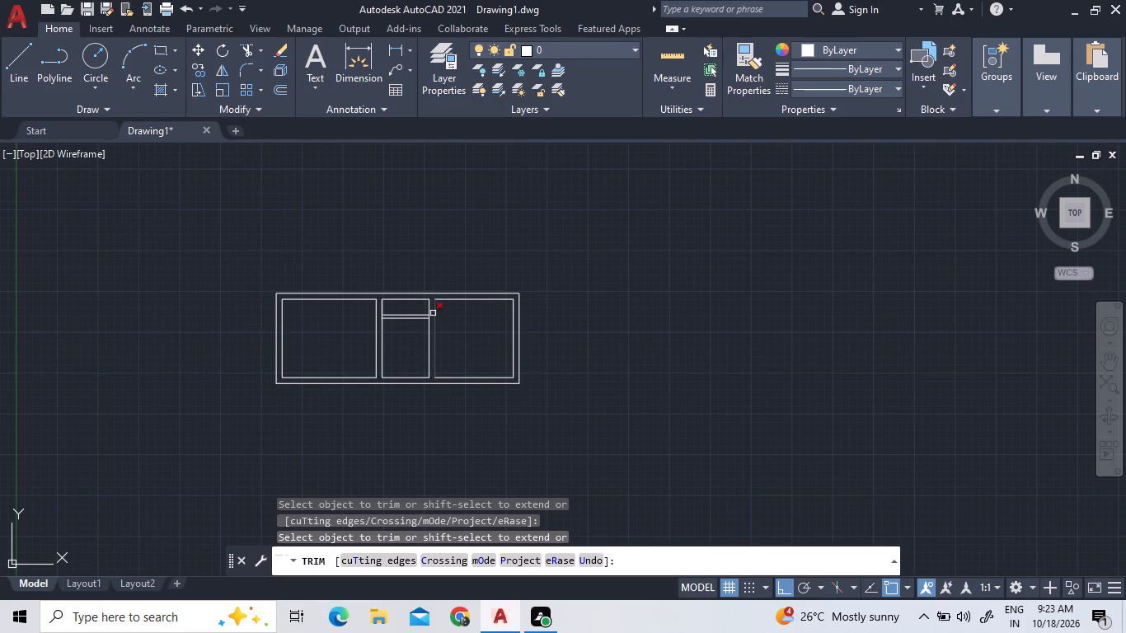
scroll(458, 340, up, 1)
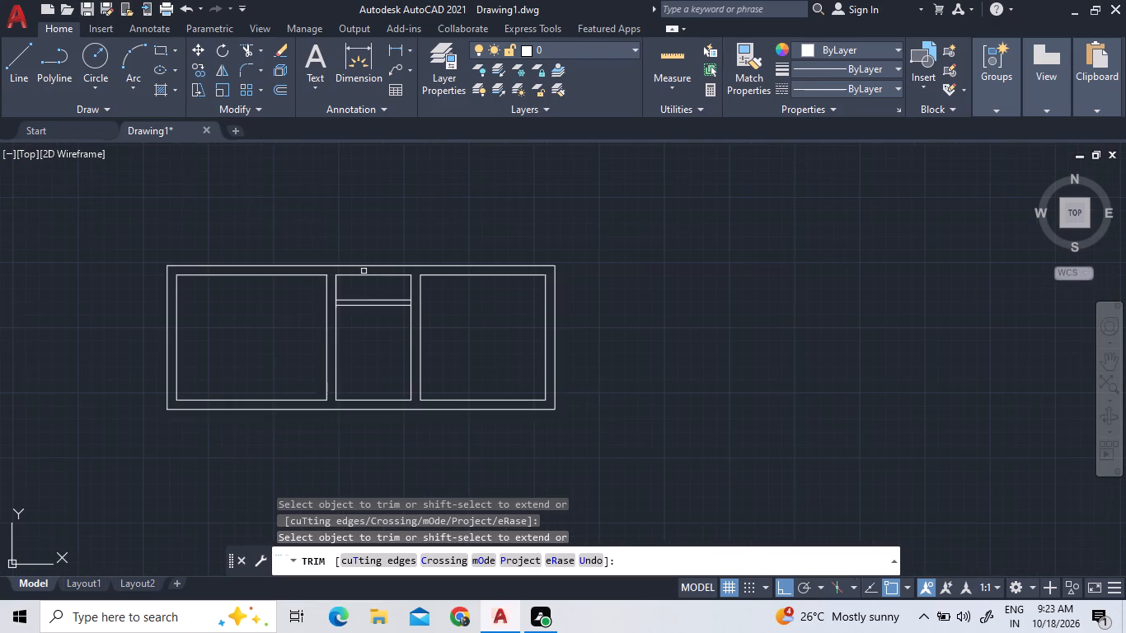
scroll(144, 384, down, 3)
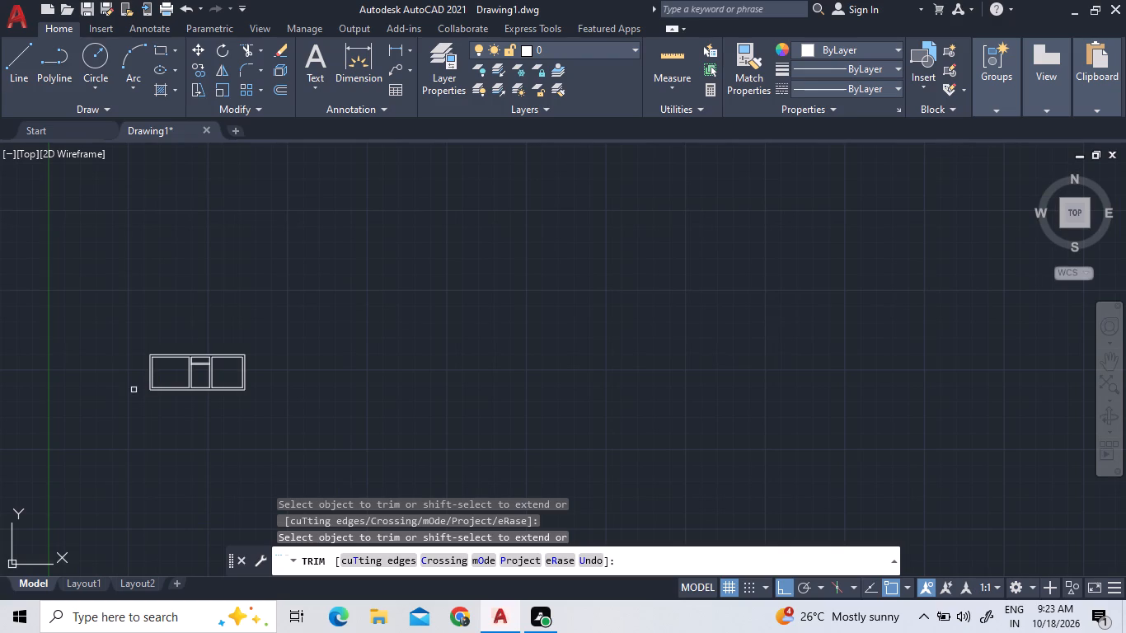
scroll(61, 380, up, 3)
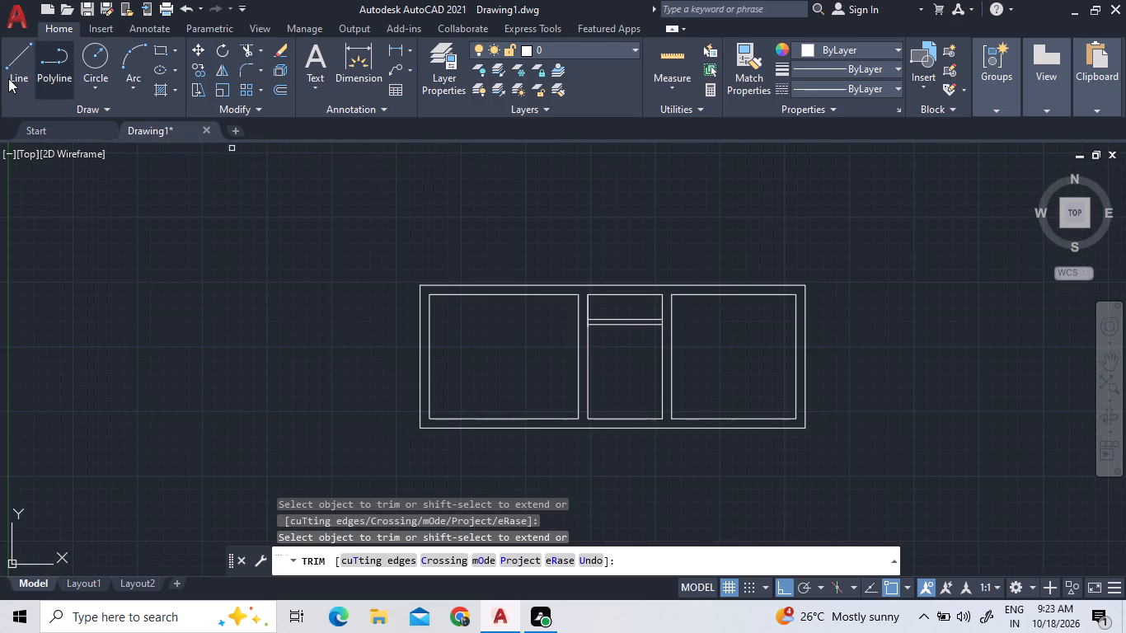
Draw a freestanding vertical line left of the plan, reaching from above its top wall to below its bottom wall.
click(8, 78)
double_click(168, 209)
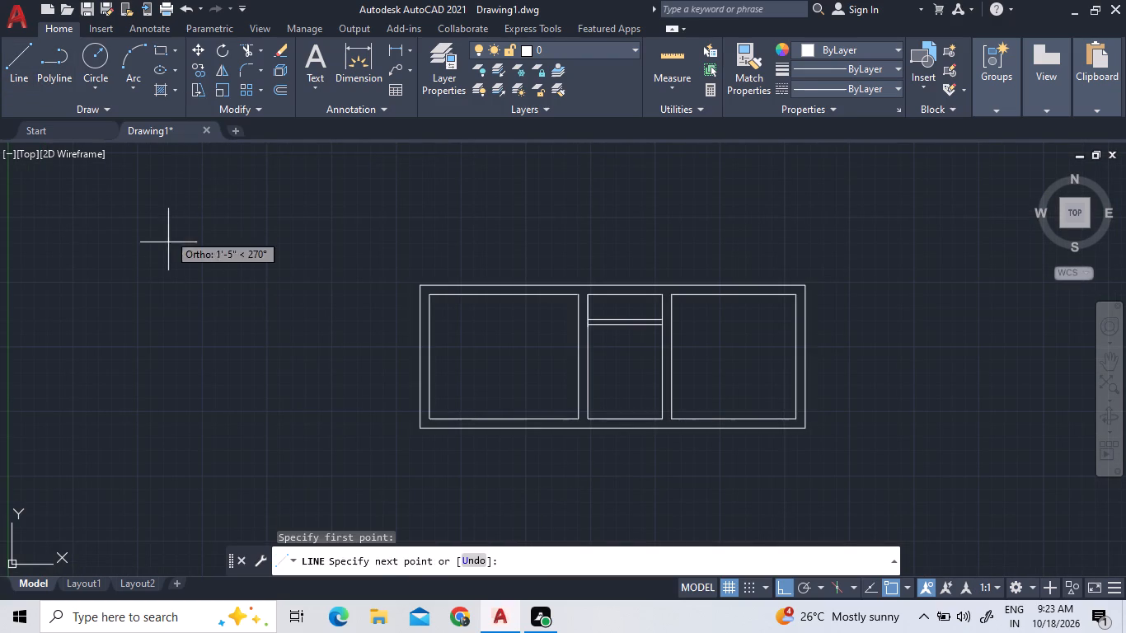
scroll(159, 519, down, 4)
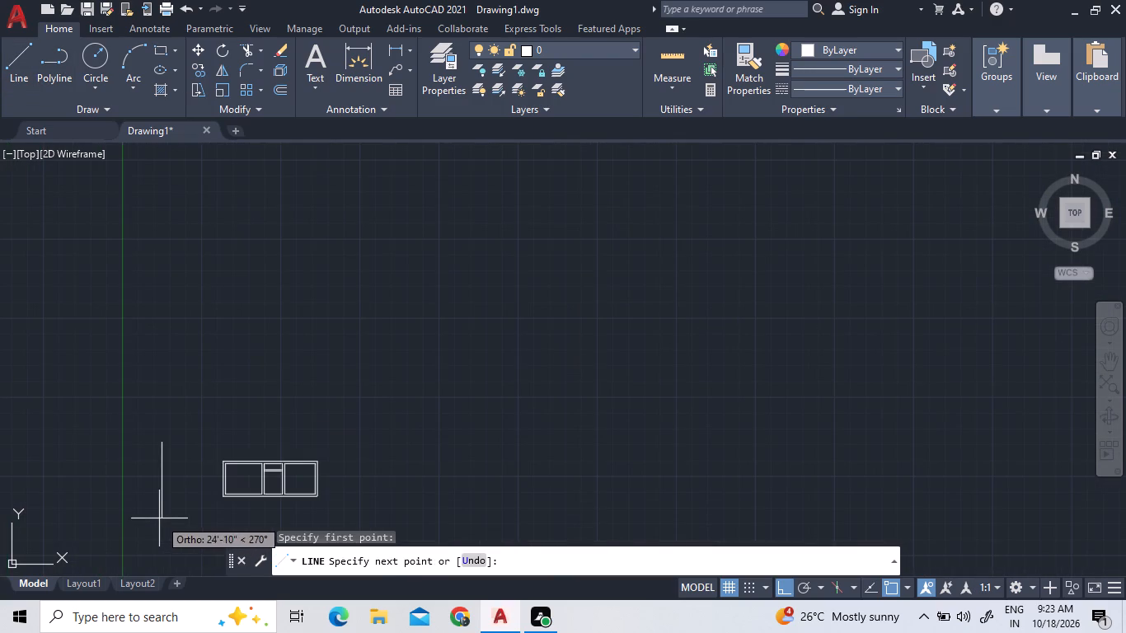
scroll(155, 542, up, 4)
scroll(167, 537, down, 3)
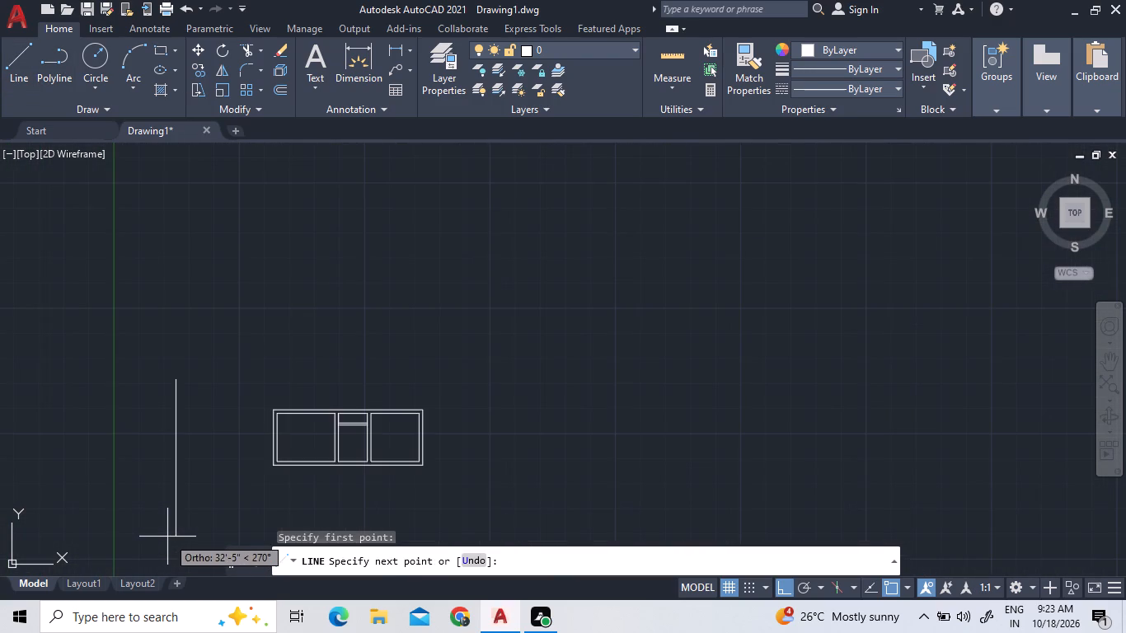
click(170, 528)
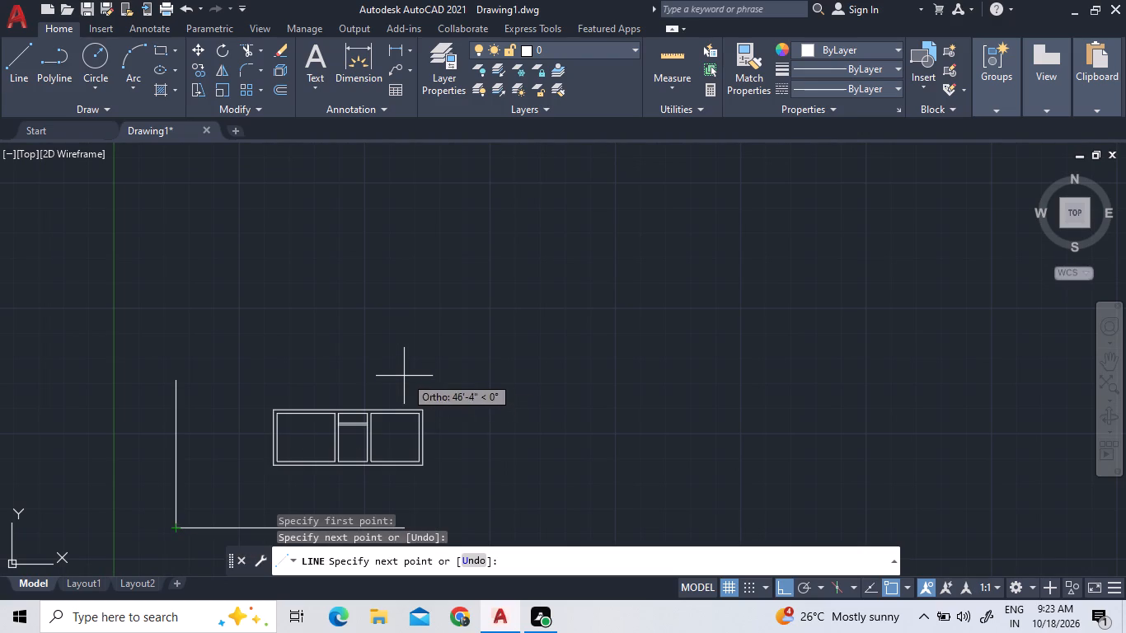
right_click(418, 367)
click(433, 371)
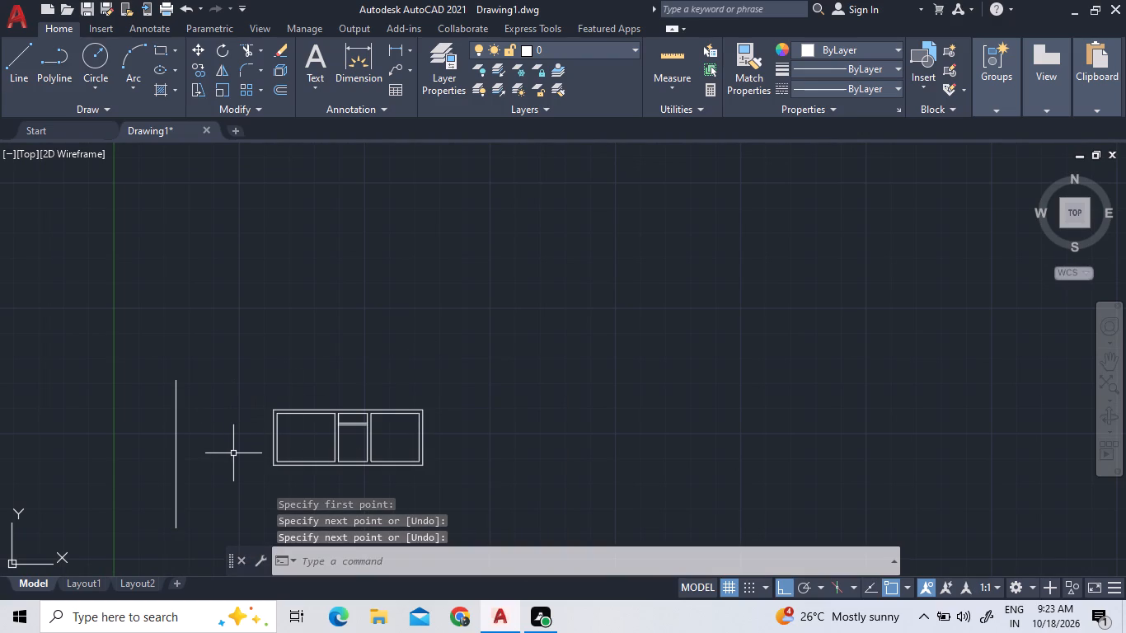
Extend the large room's outer and inner bottom wall lines leftward to the freestanding vertical line.
scroll(261, 463, up, 3)
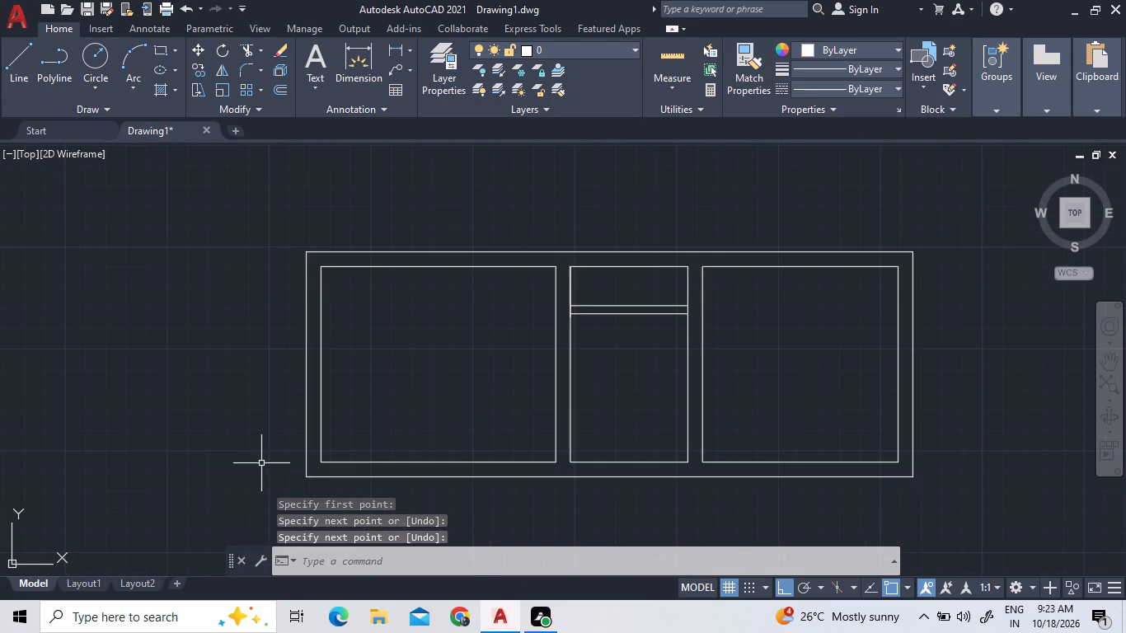
double_click(259, 50)
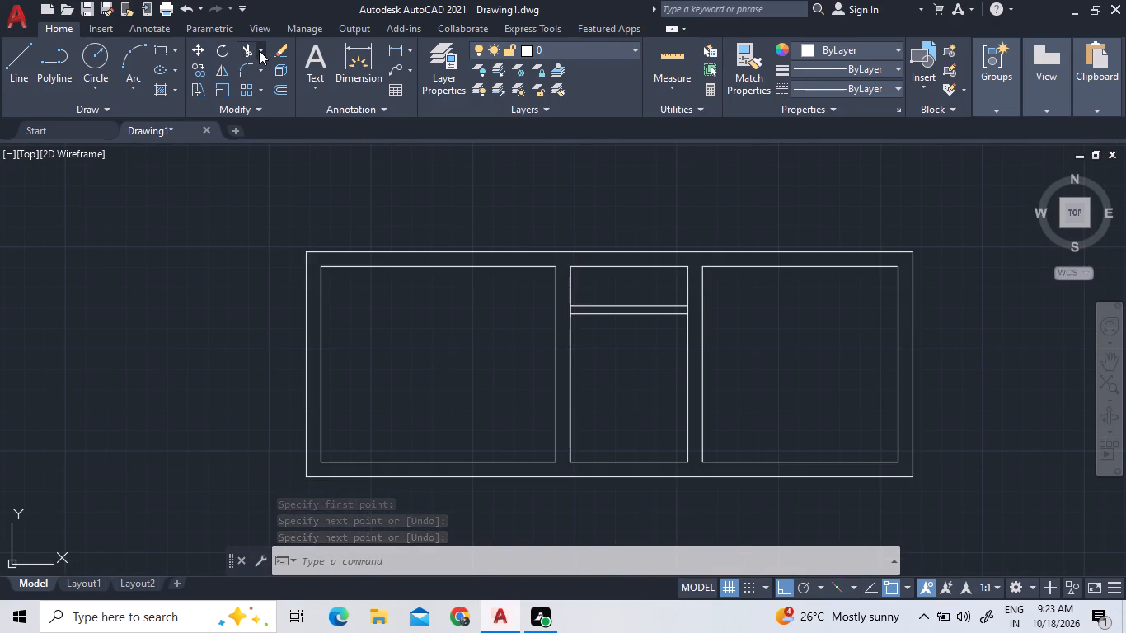
click(260, 58)
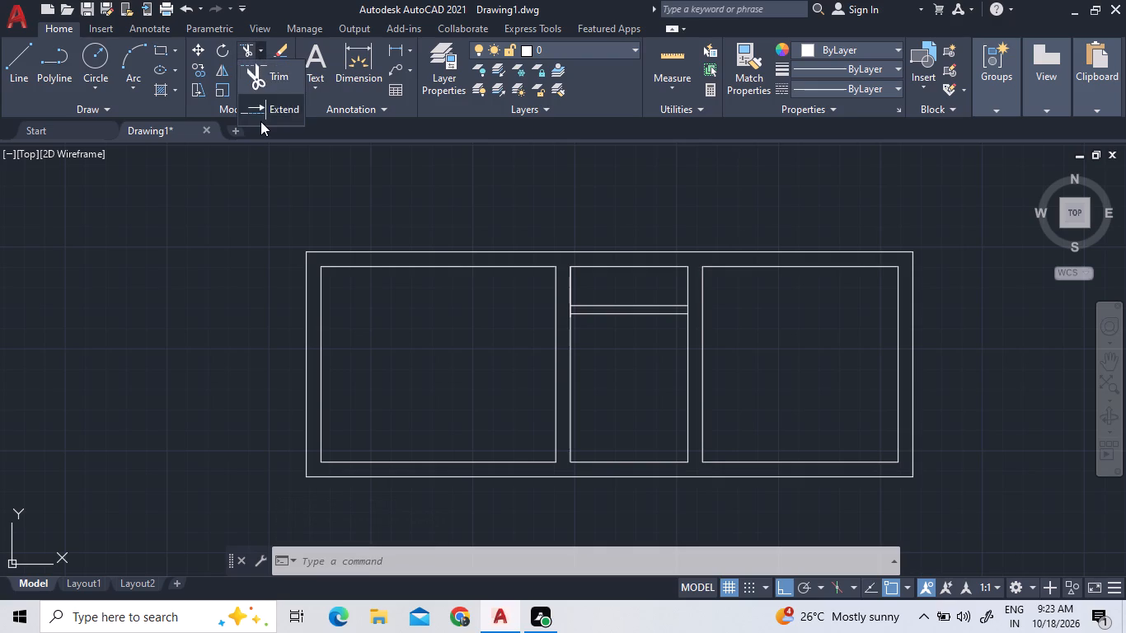
double_click(260, 121)
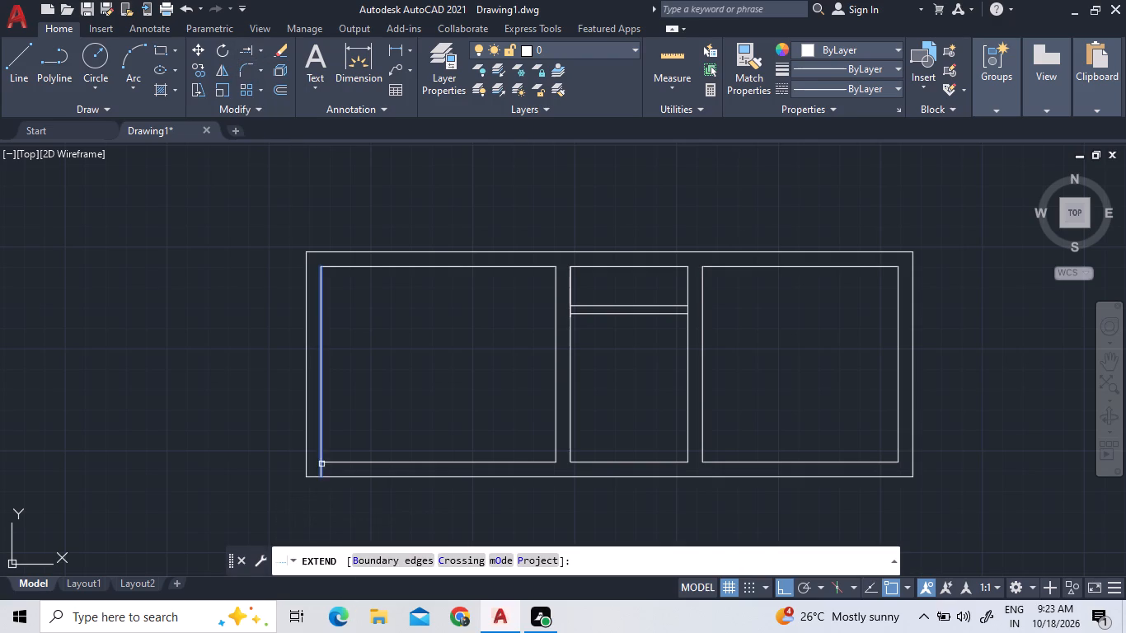
scroll(322, 475, down, 3)
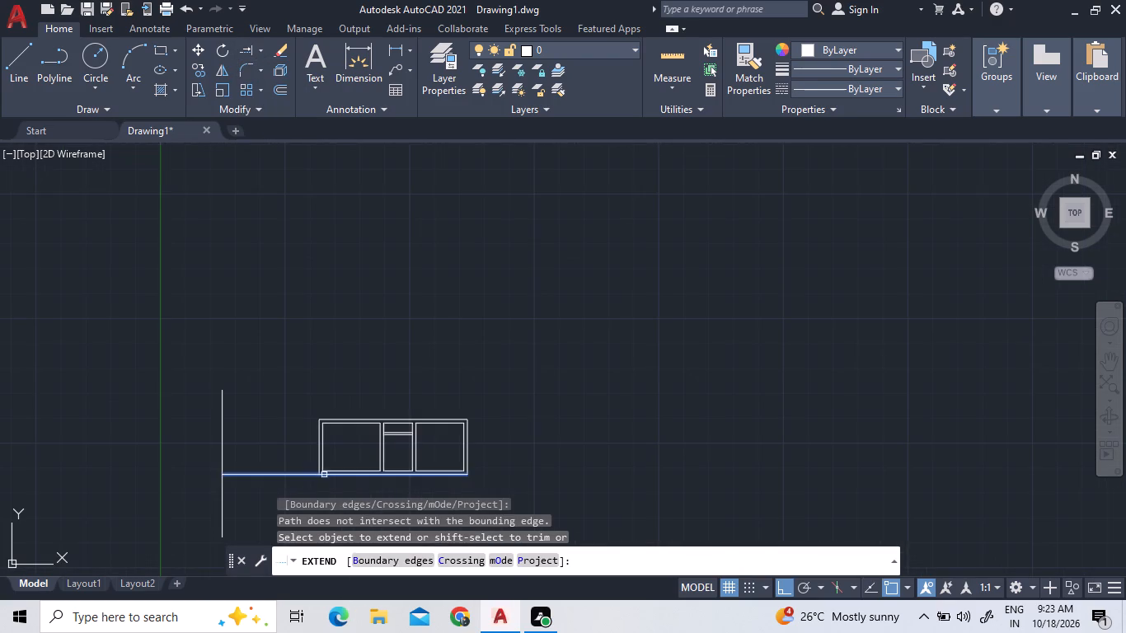
click(327, 475)
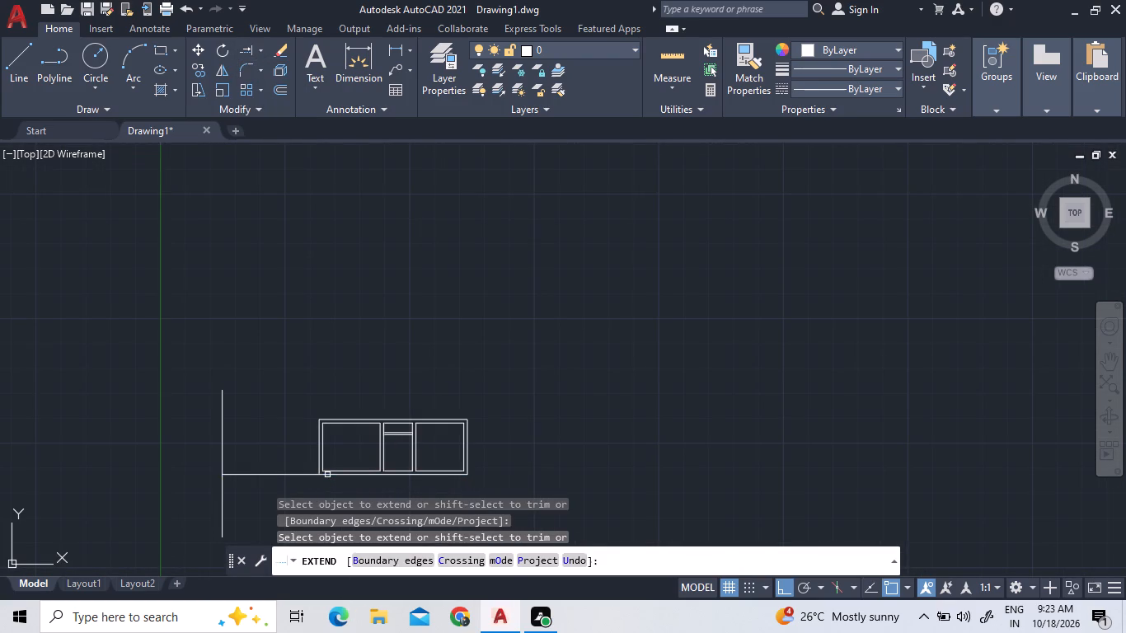
scroll(327, 475, up, 1)
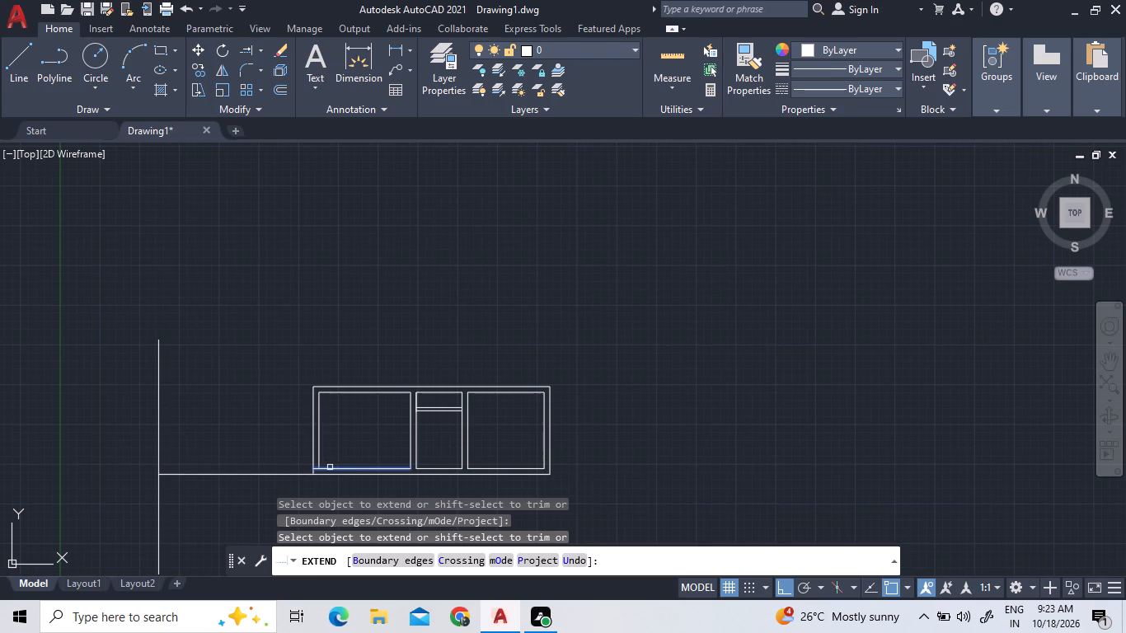
scroll(329, 470, up, 2)
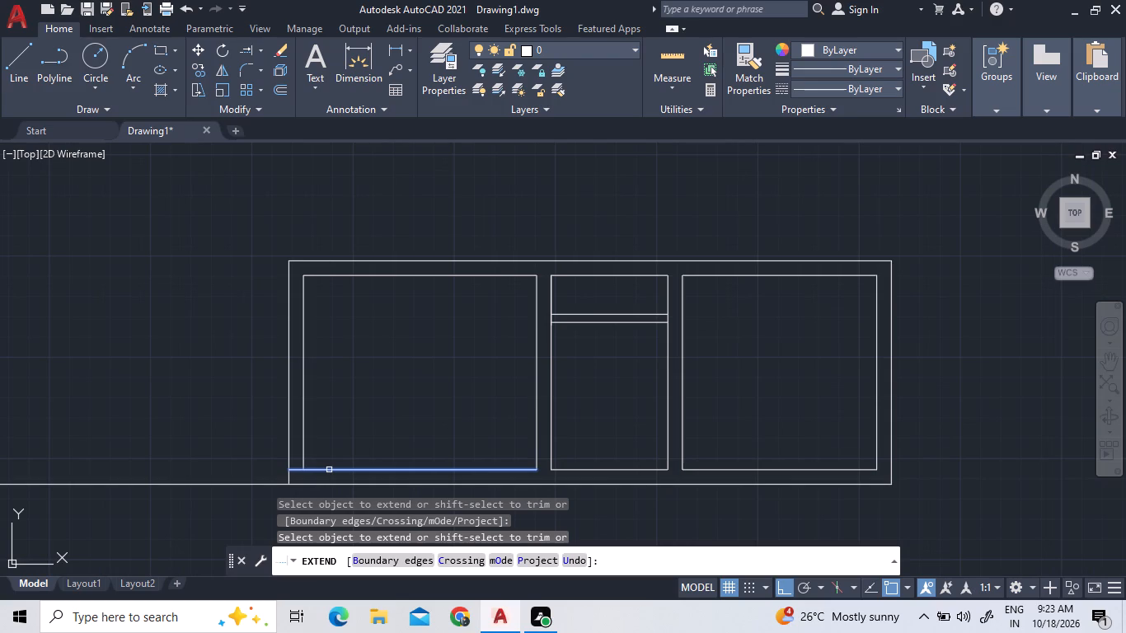
click(329, 469)
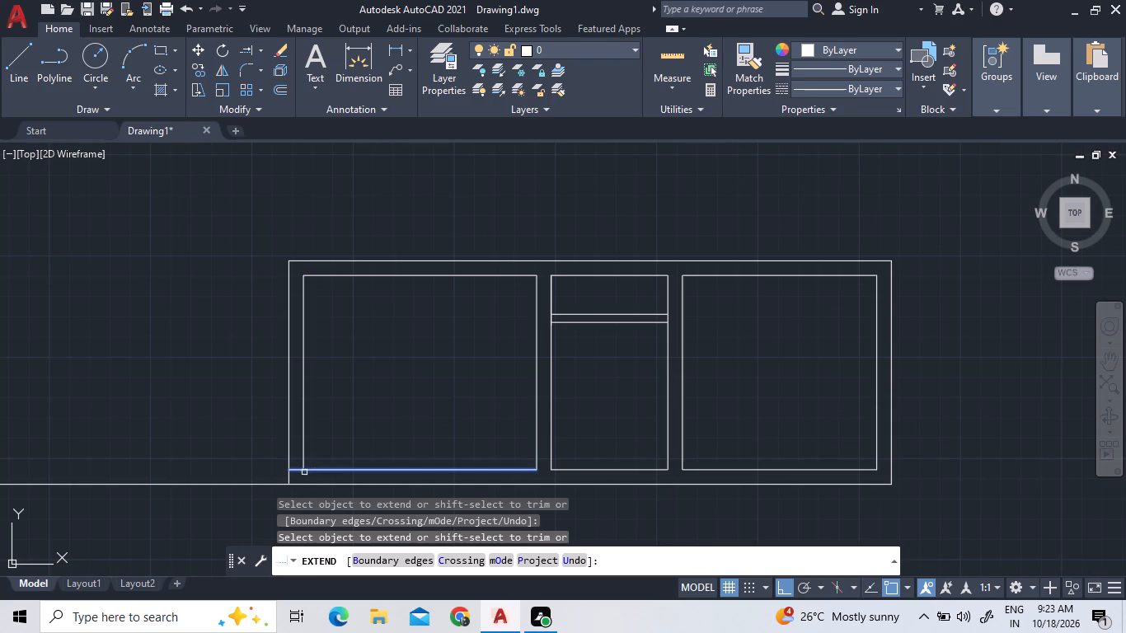
scroll(315, 471, down, 3)
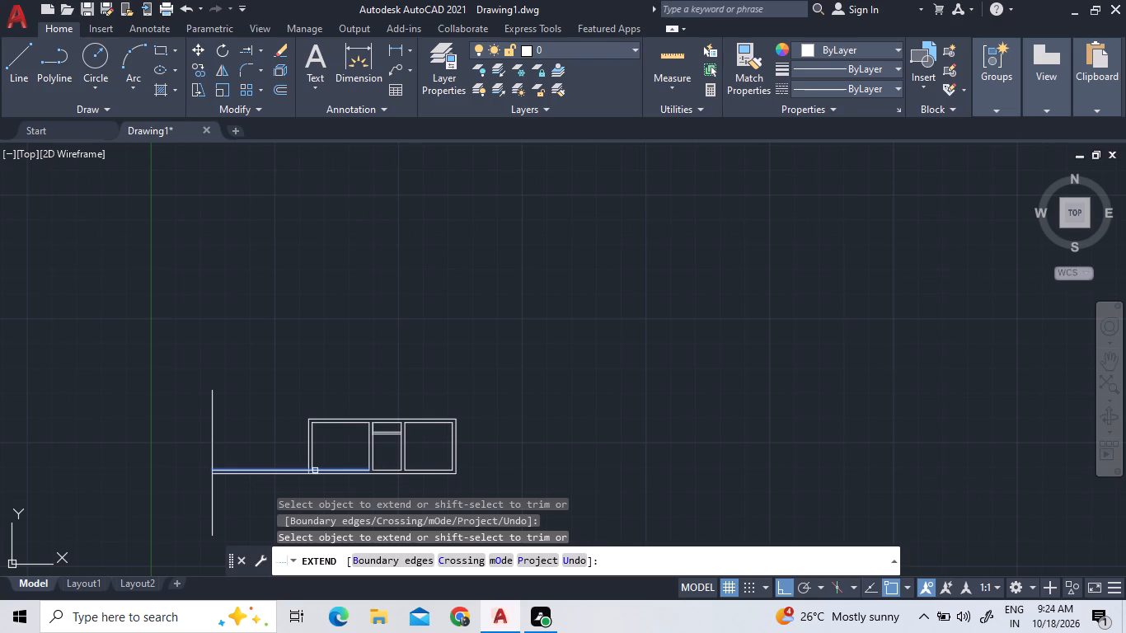
double_click(315, 471)
scroll(286, 476, up, 3)
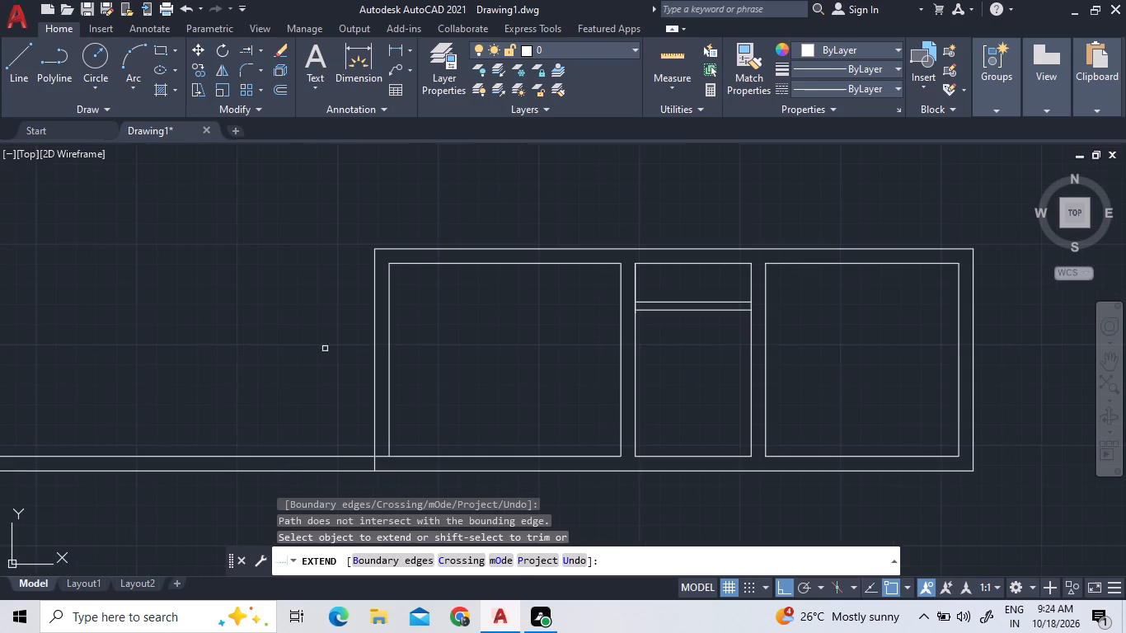
Offset the plan's outer left wall line 6'3" to the left.
double_click(283, 91)
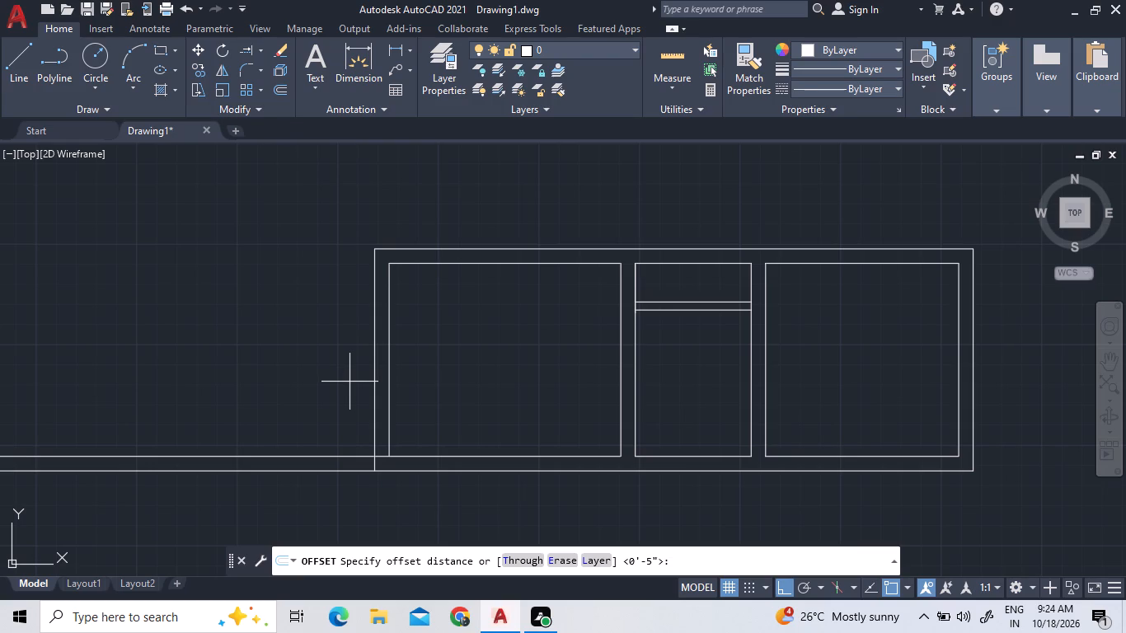
key(6)
key(apostrophe)
text(3")
key(Return)
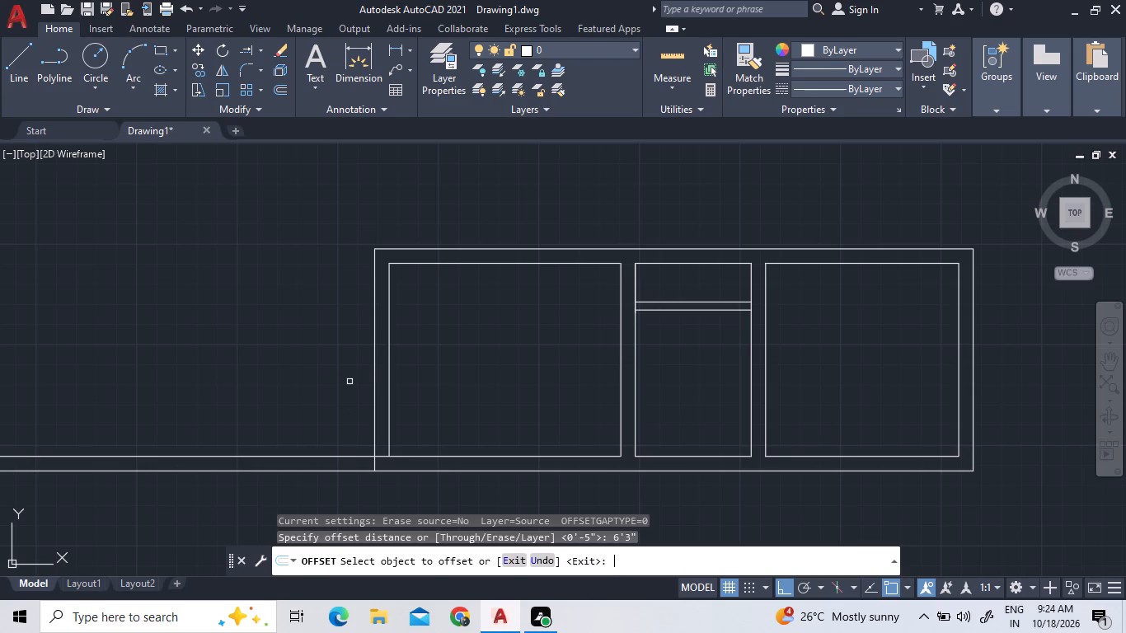
double_click(374, 426)
triple_click(315, 409)
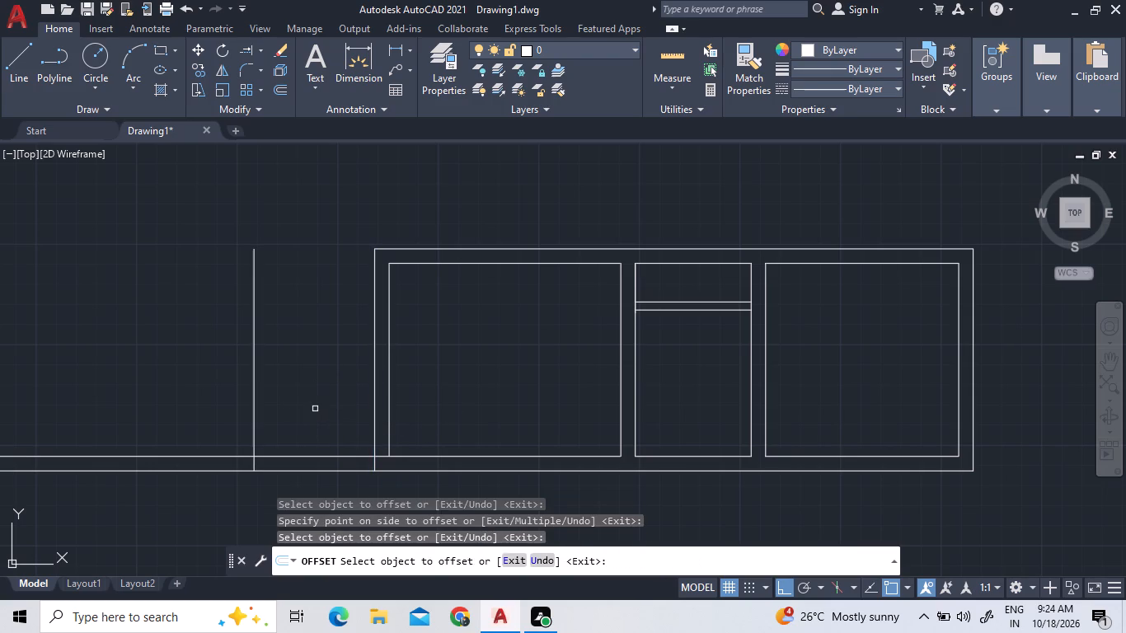
Offset the new vertical line left of the plan 9" further left to form the left space's outer wall.
click(284, 91)
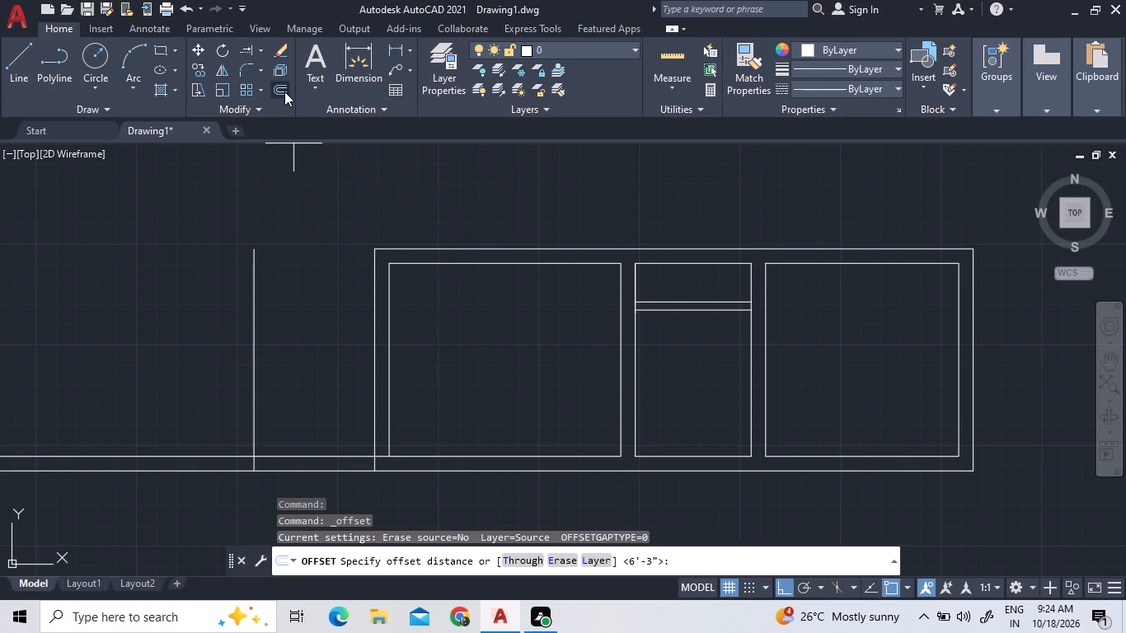
text(9")
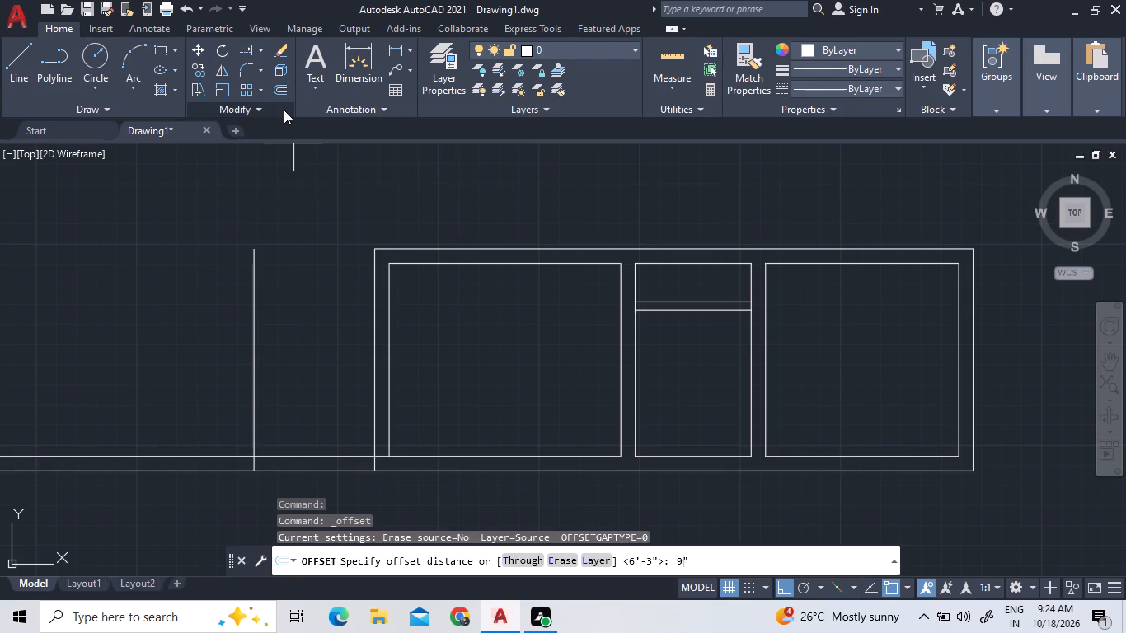
key(Return)
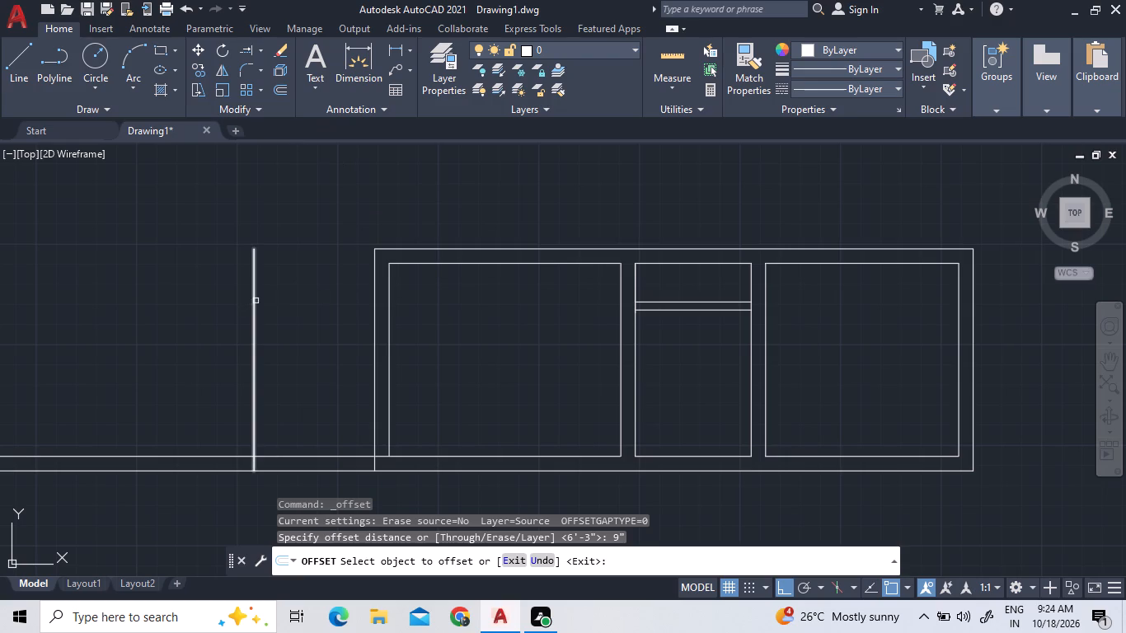
double_click(255, 300)
triple_click(239, 298)
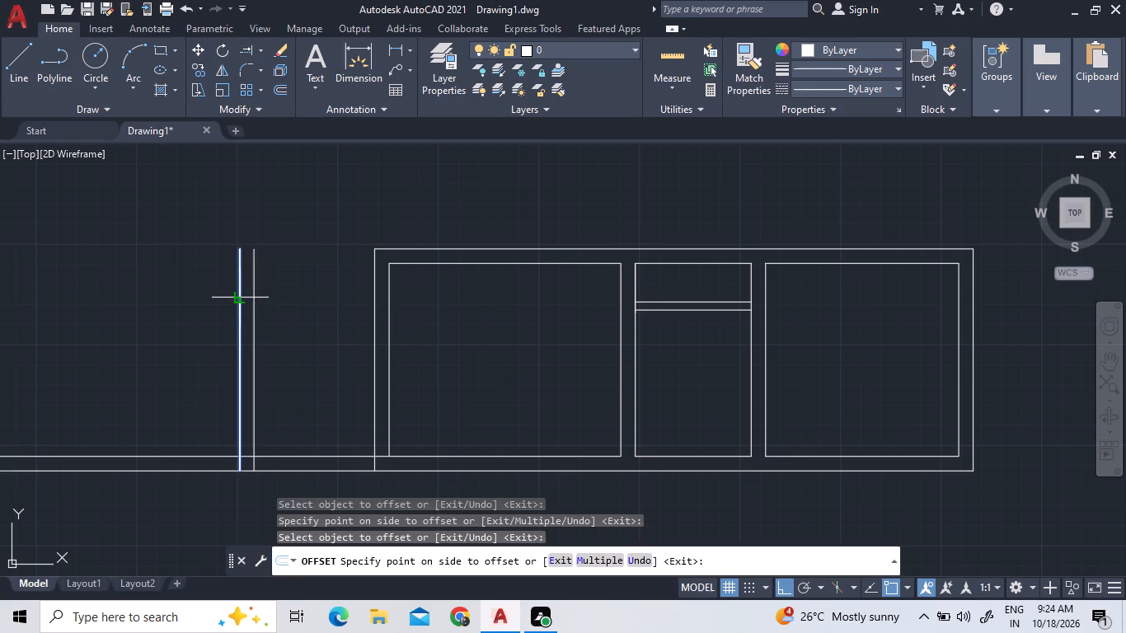
right_click(163, 262)
click(173, 274)
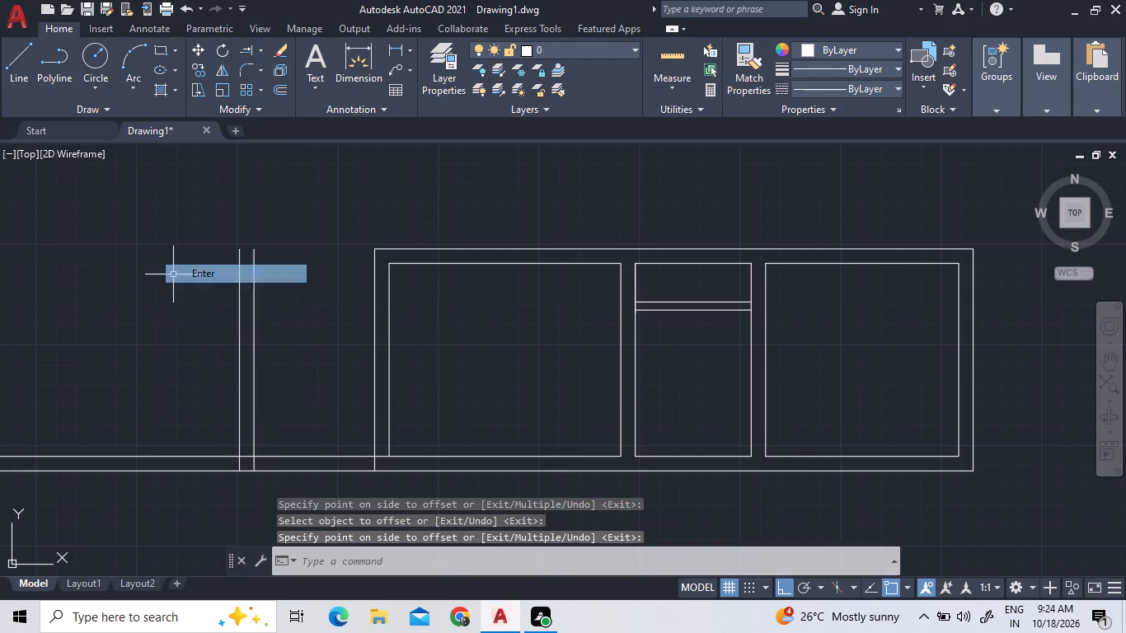
Trim the line segments crossing inside the bottom wall at both lower corners of the left space.
double_click(277, 97)
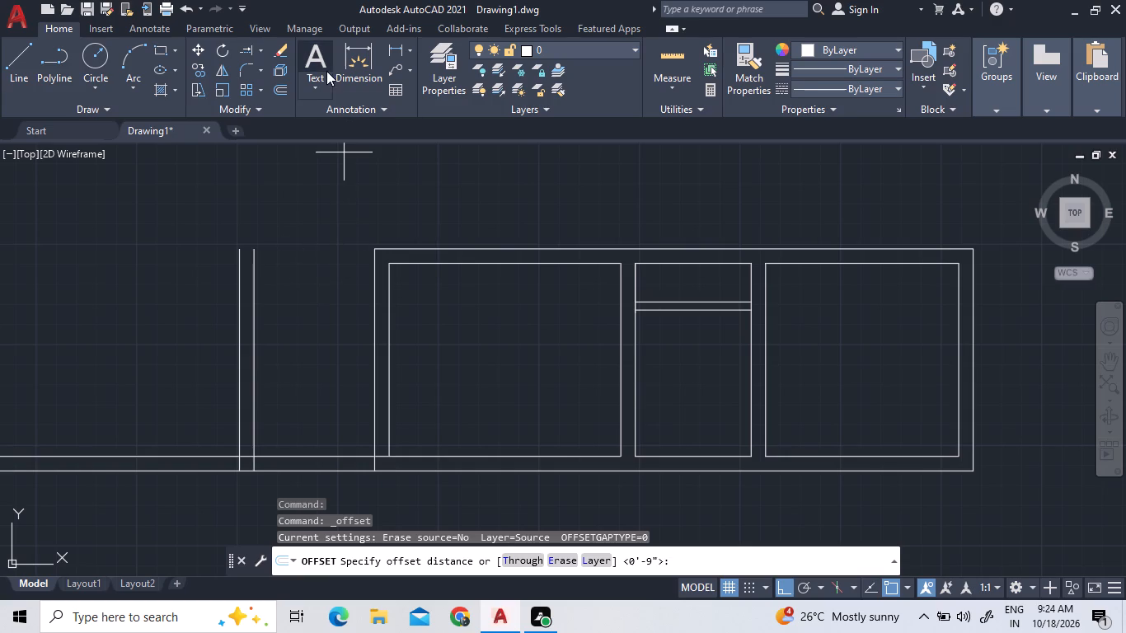
click(259, 57)
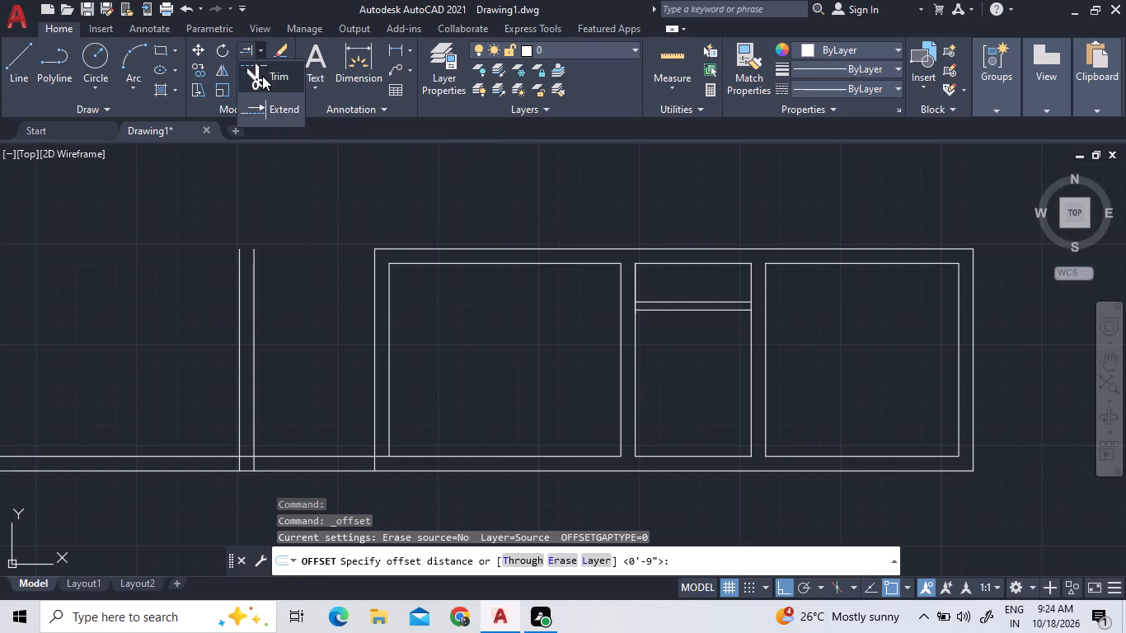
click(262, 76)
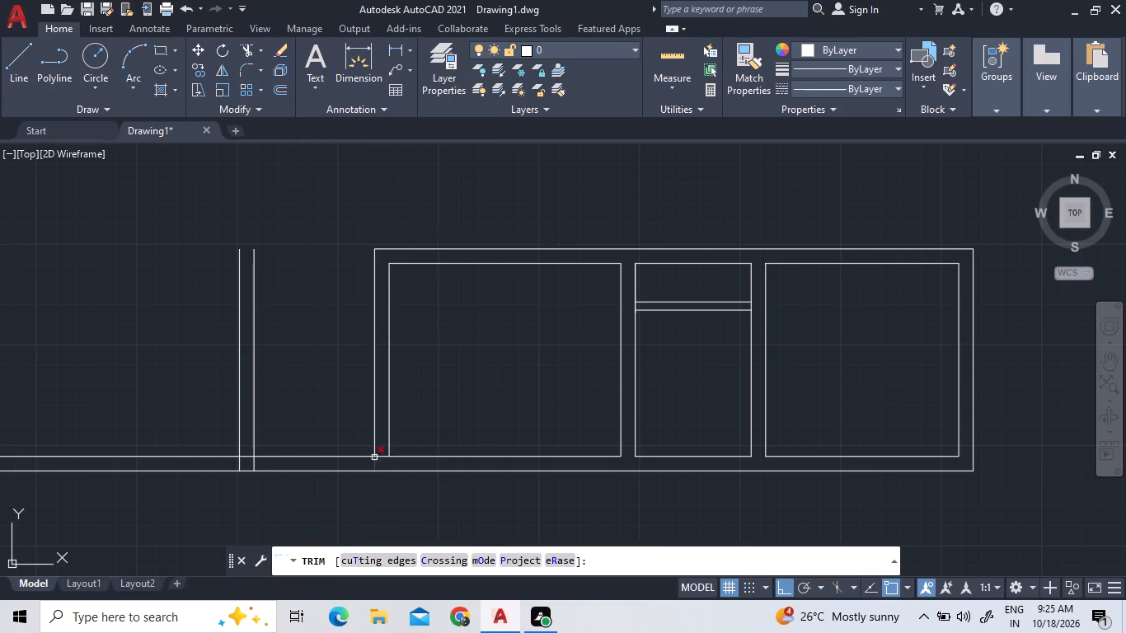
double_click(381, 457)
double_click(373, 462)
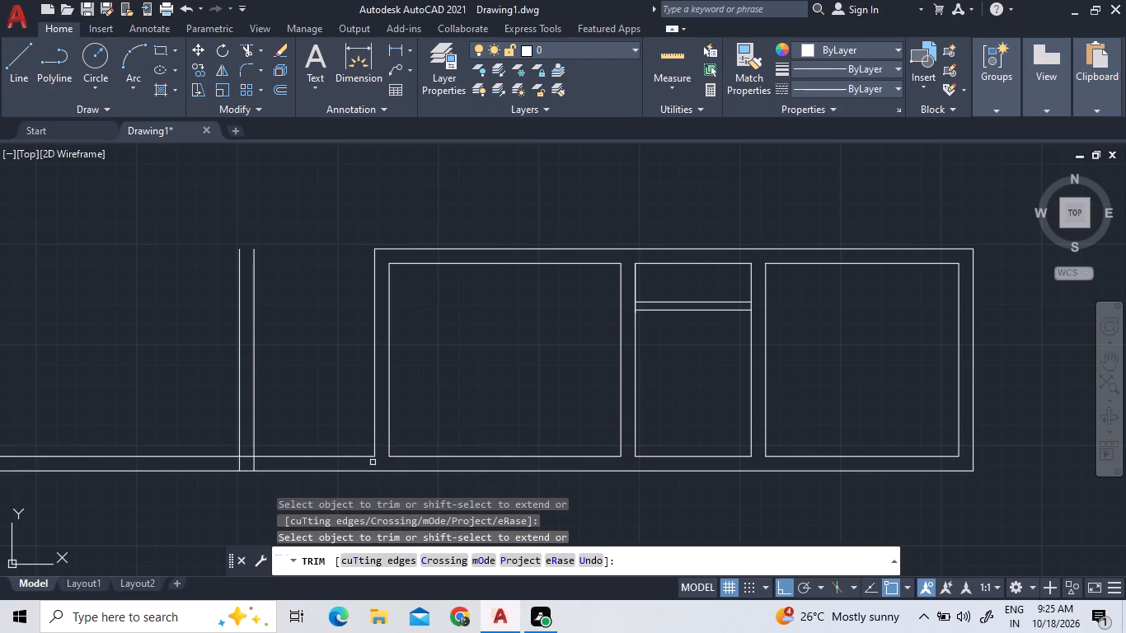
click(245, 457)
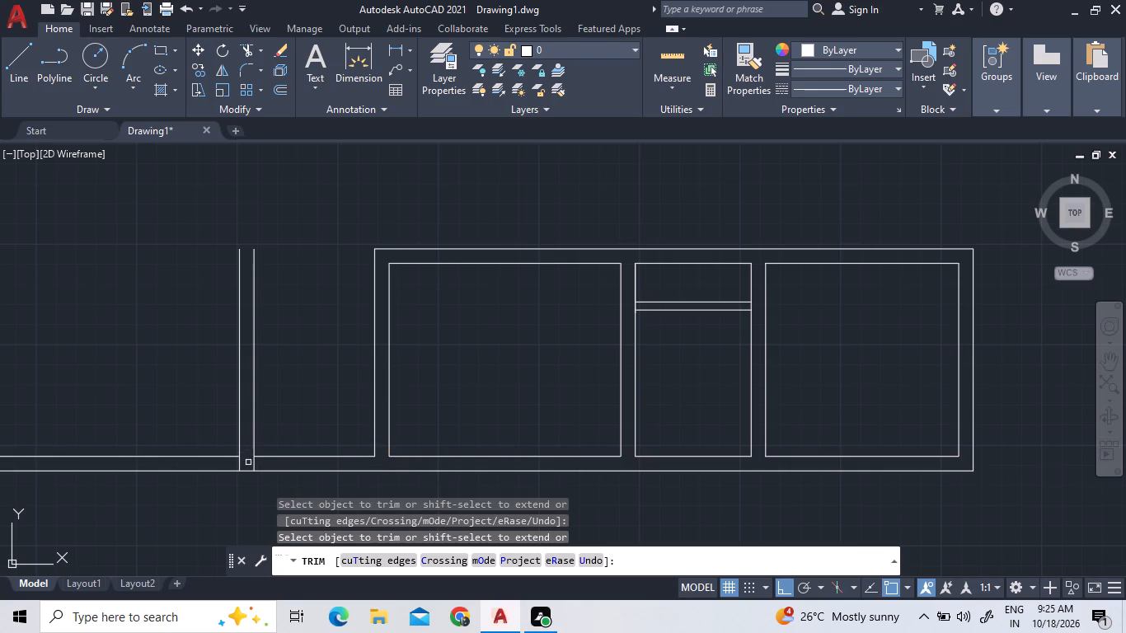
double_click(253, 464)
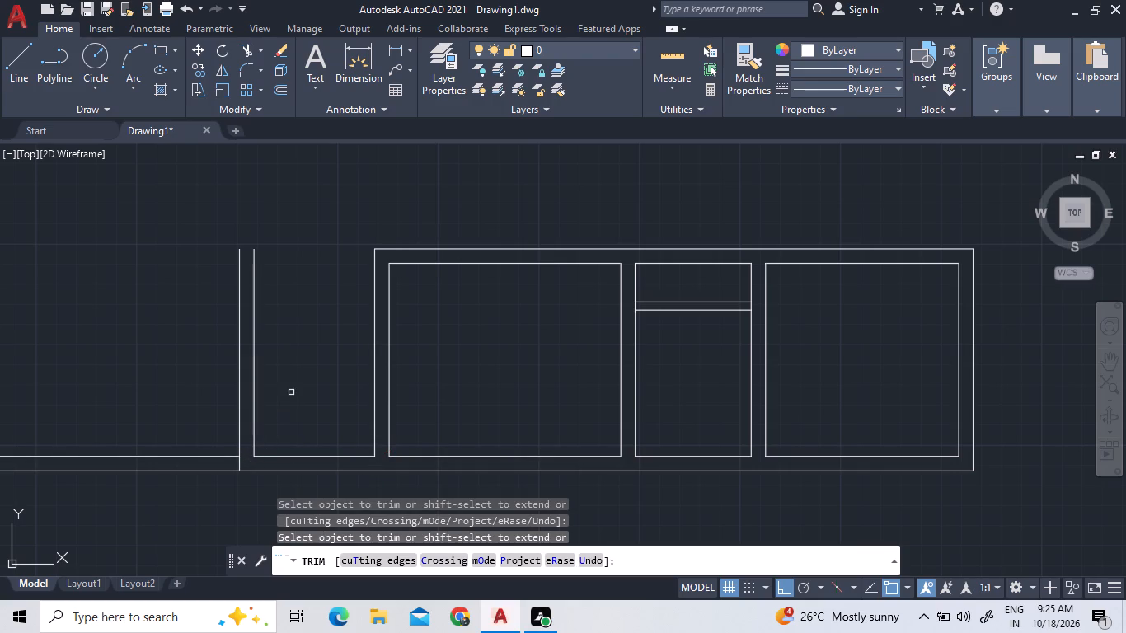
right_click(291, 392)
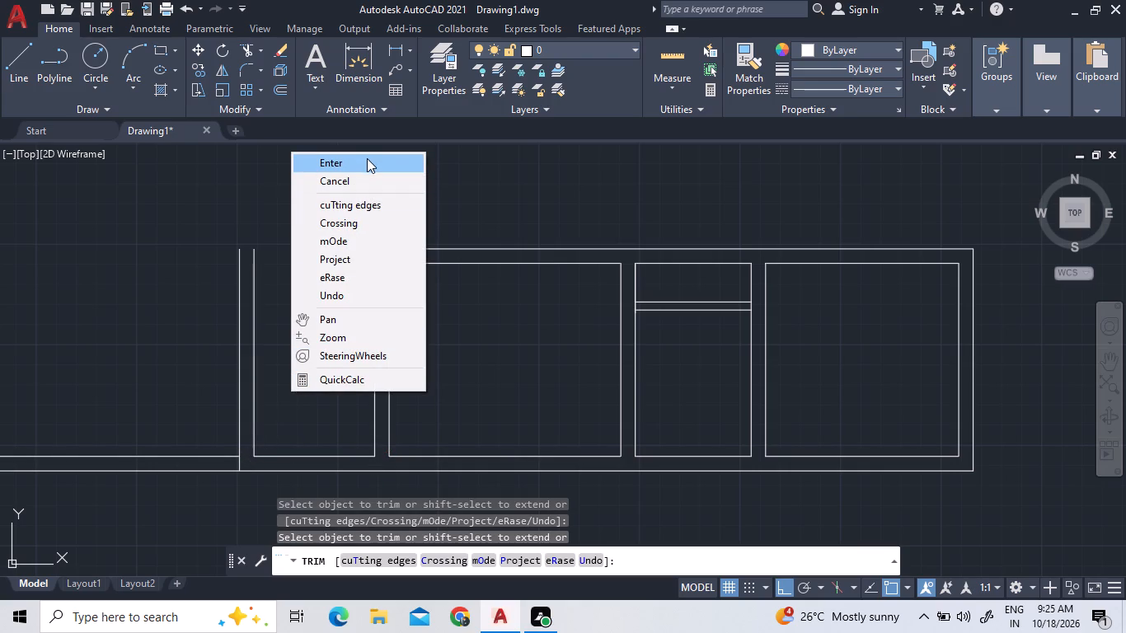
click(368, 161)
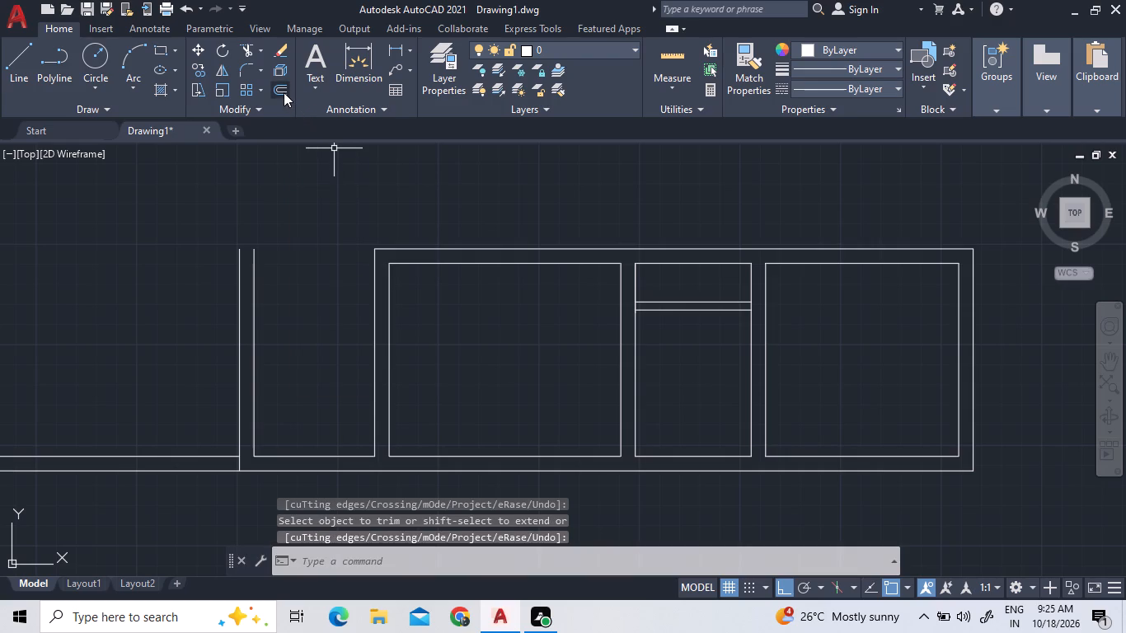
Offset the left space's inner bottom wall line 3'10" upward, and erase the stray copy placed below the plan.
click(284, 92)
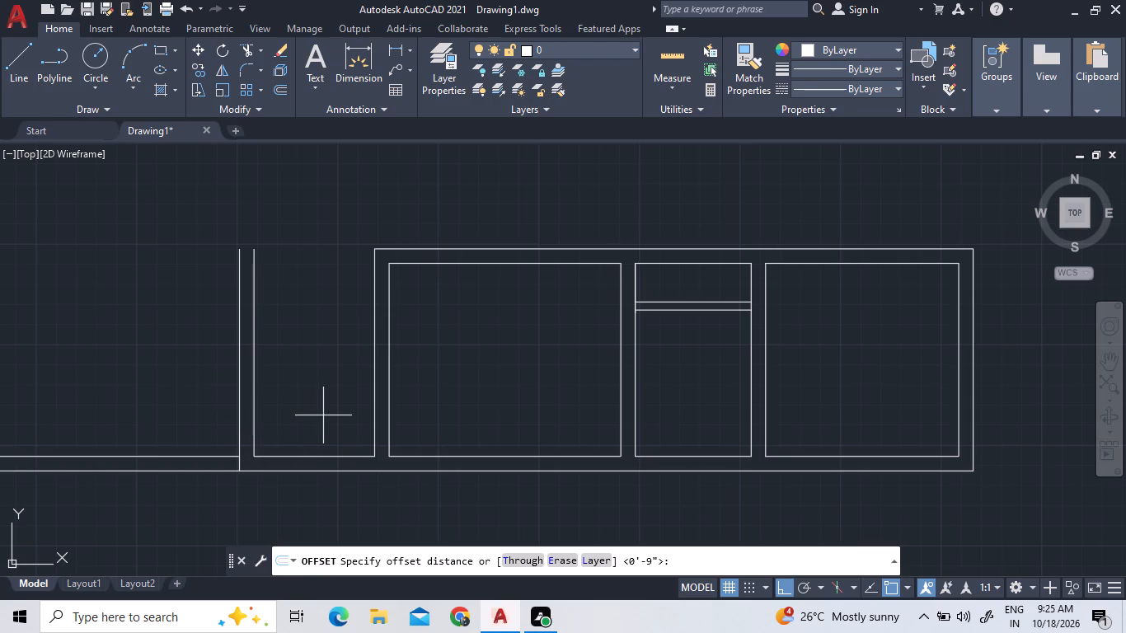
double_click(282, 91)
text(3'10")
key(Return)
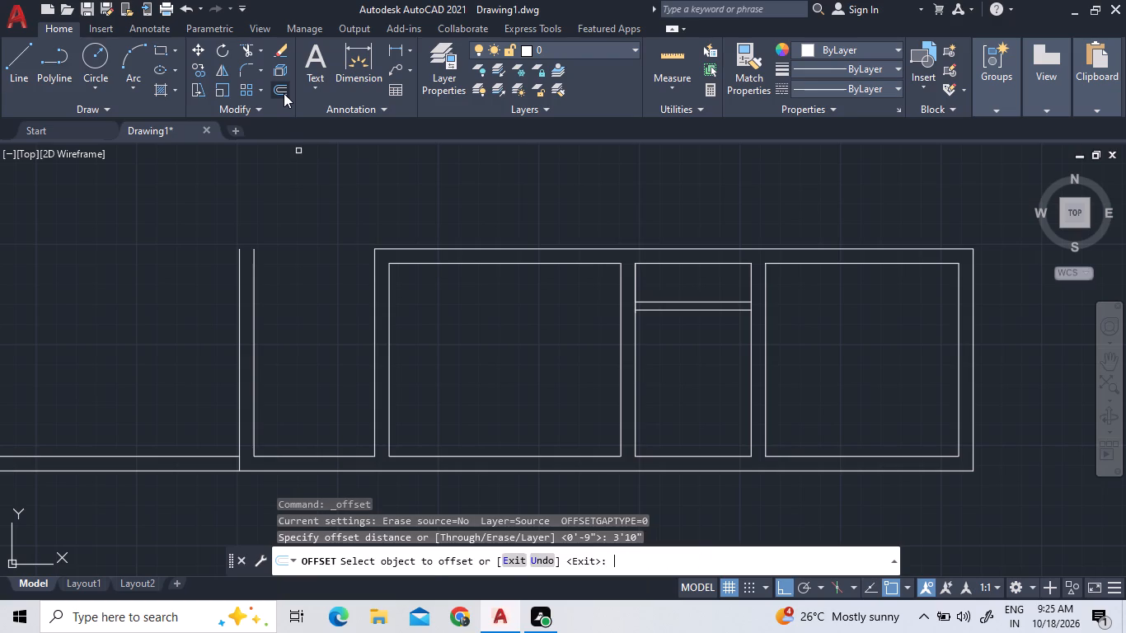
triple_click(330, 455)
click(330, 455)
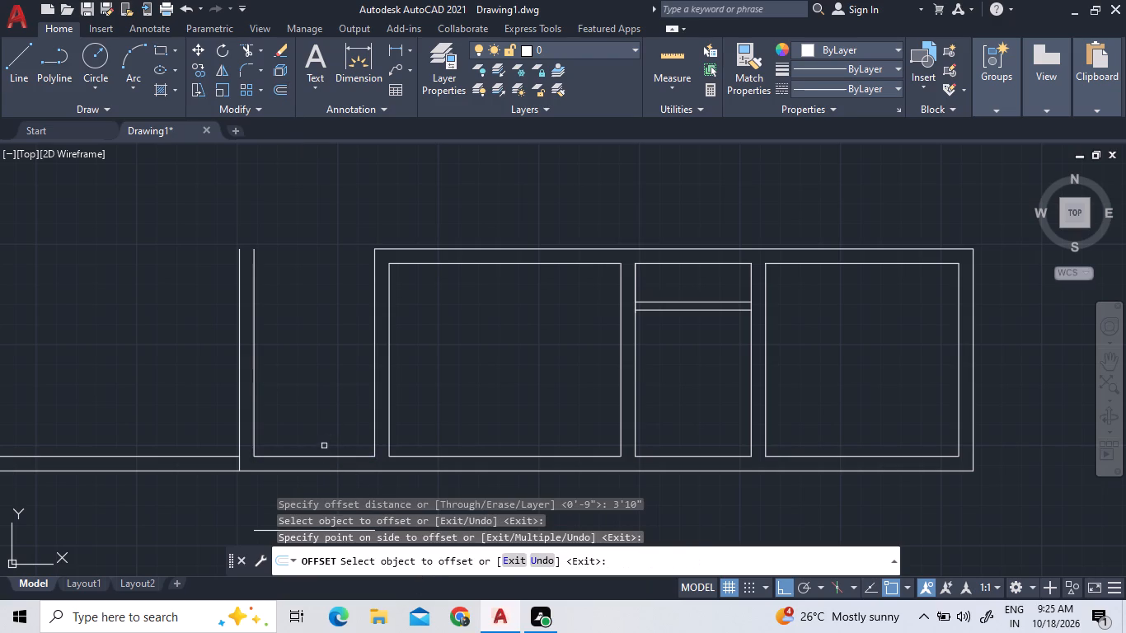
click(321, 457)
triple_click(325, 423)
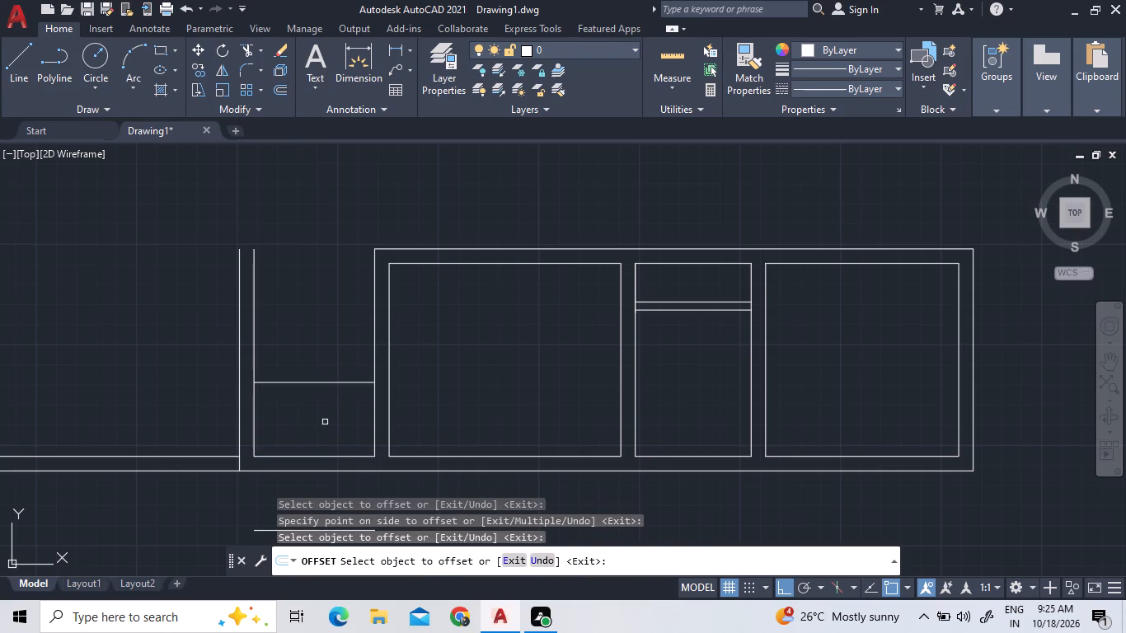
scroll(325, 422, down, 2)
right_click(326, 464)
right_click(326, 464)
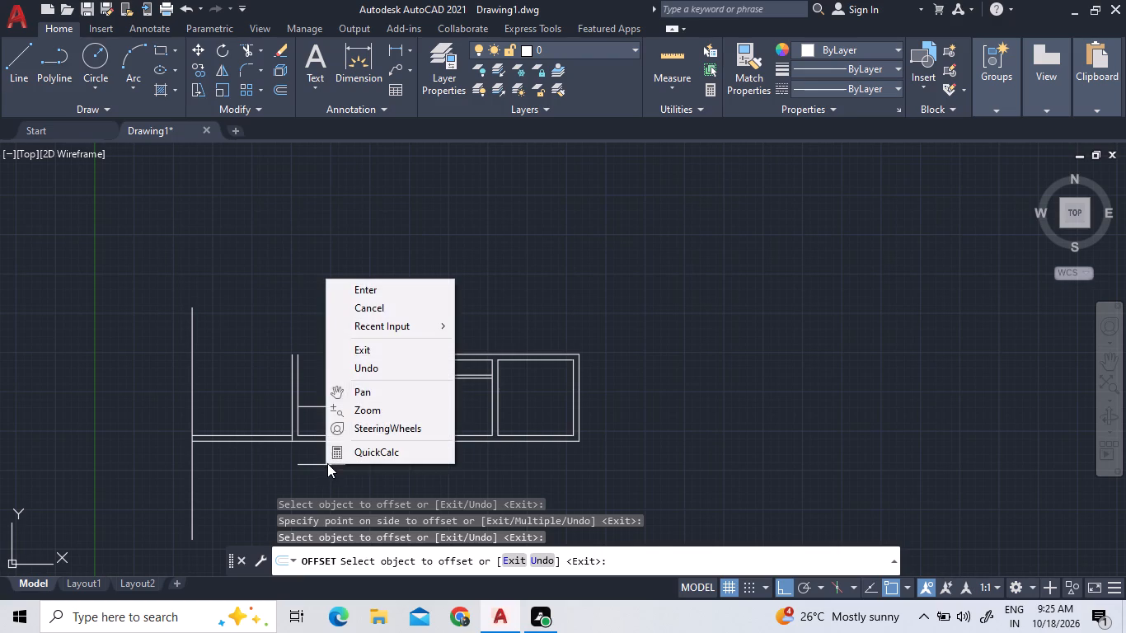
click(363, 291)
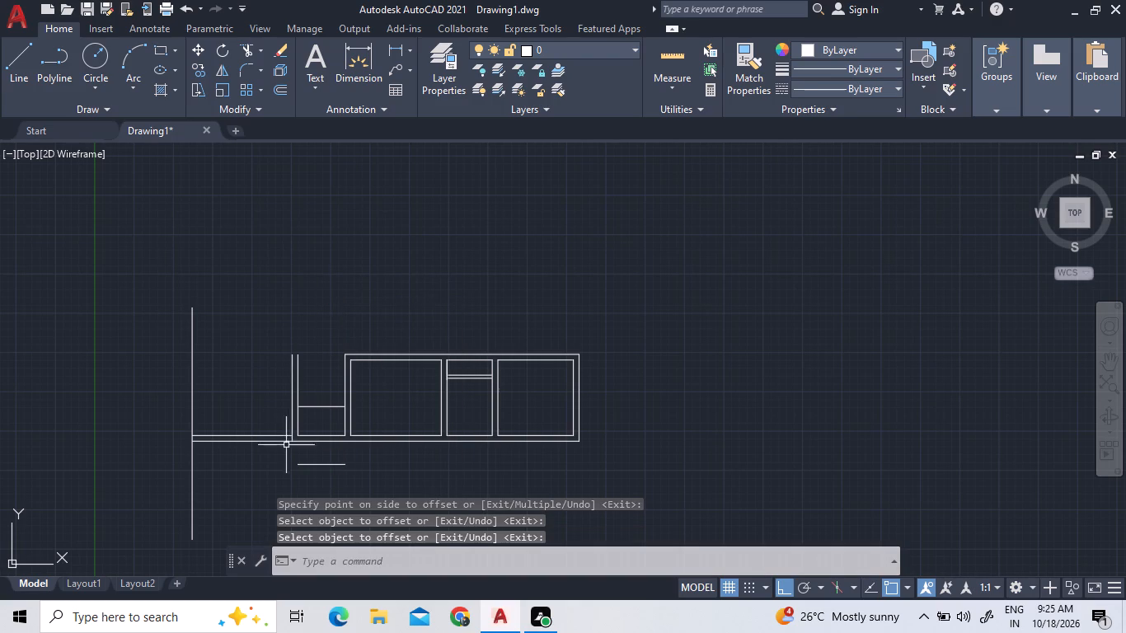
click(308, 464)
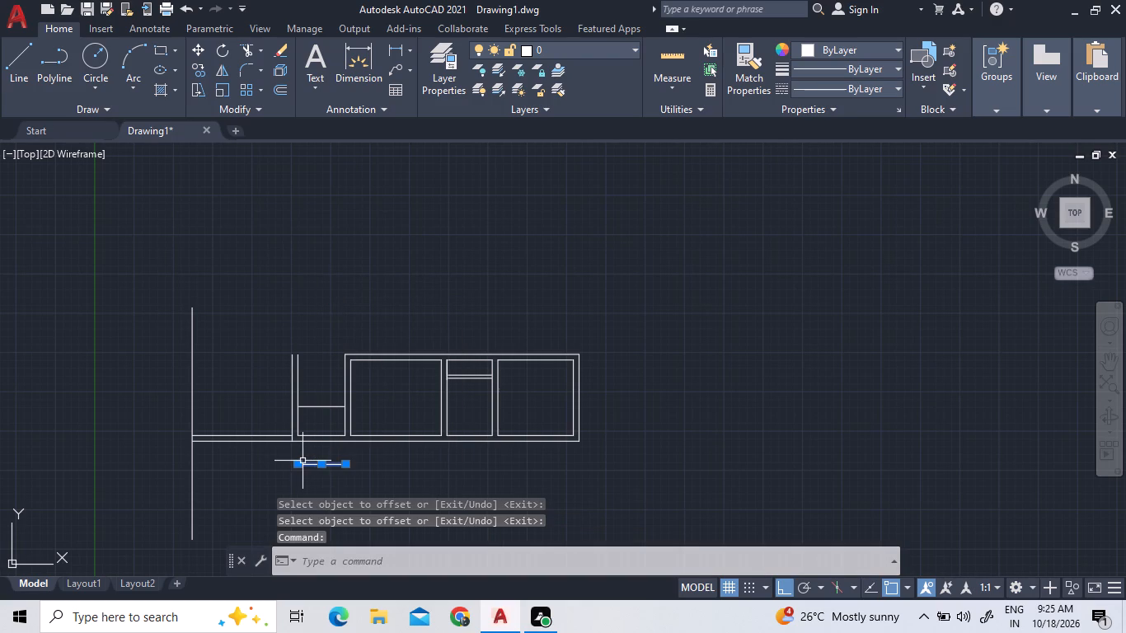
key(Delete)
Offset the horizontal dividing line in the left space 9" upward to form a partition wall.
scroll(316, 410, up, 2)
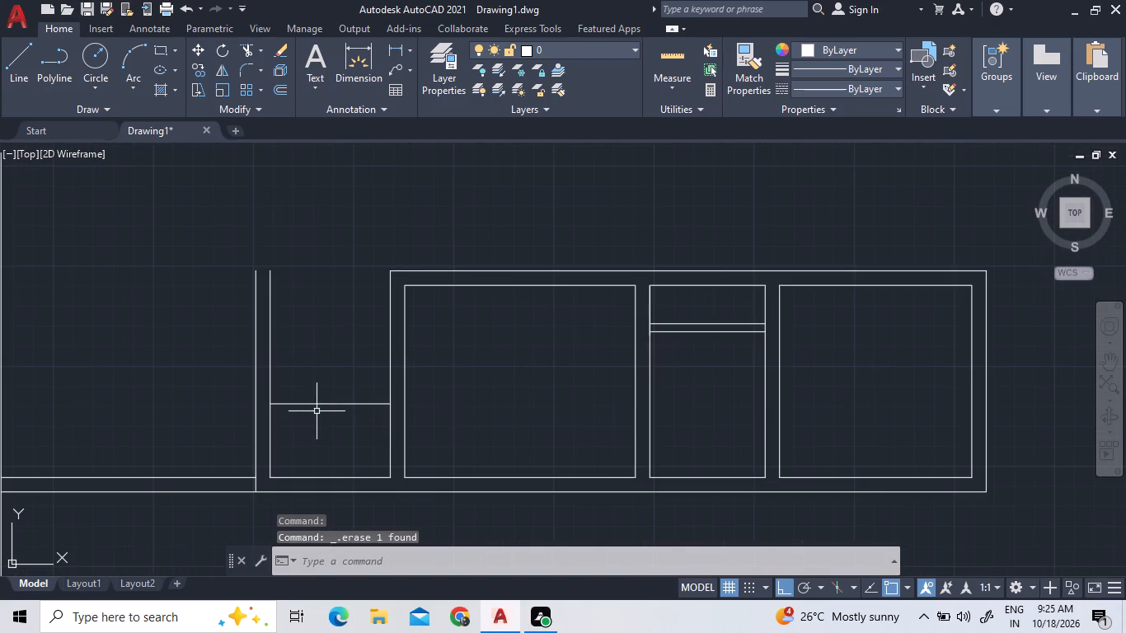
click(287, 91)
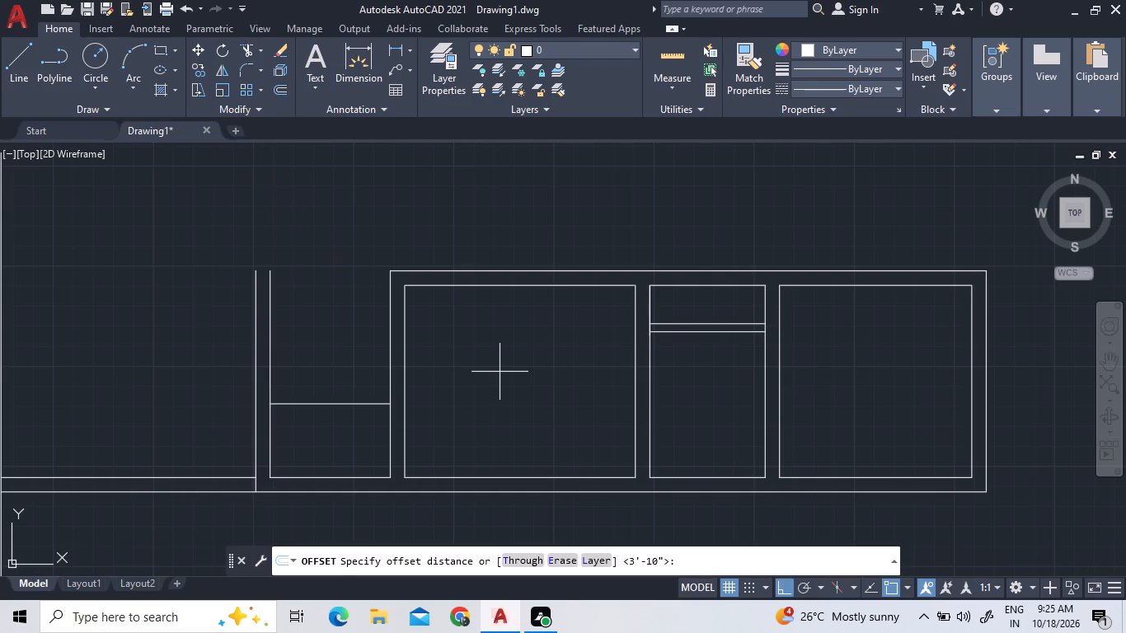
text(9")
key(Return)
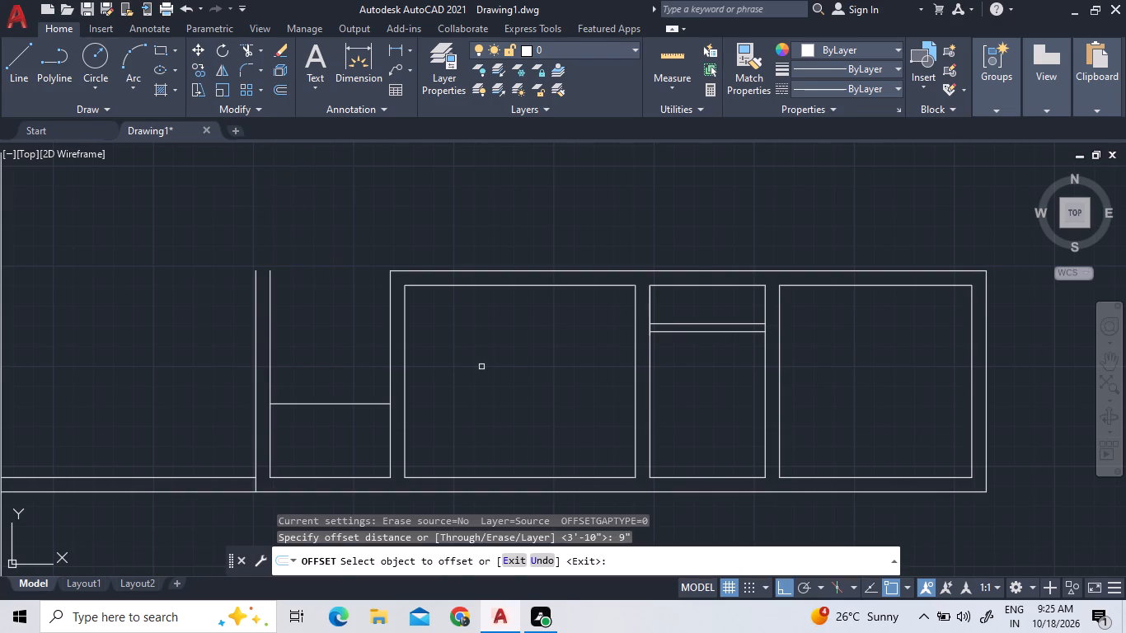
click(337, 406)
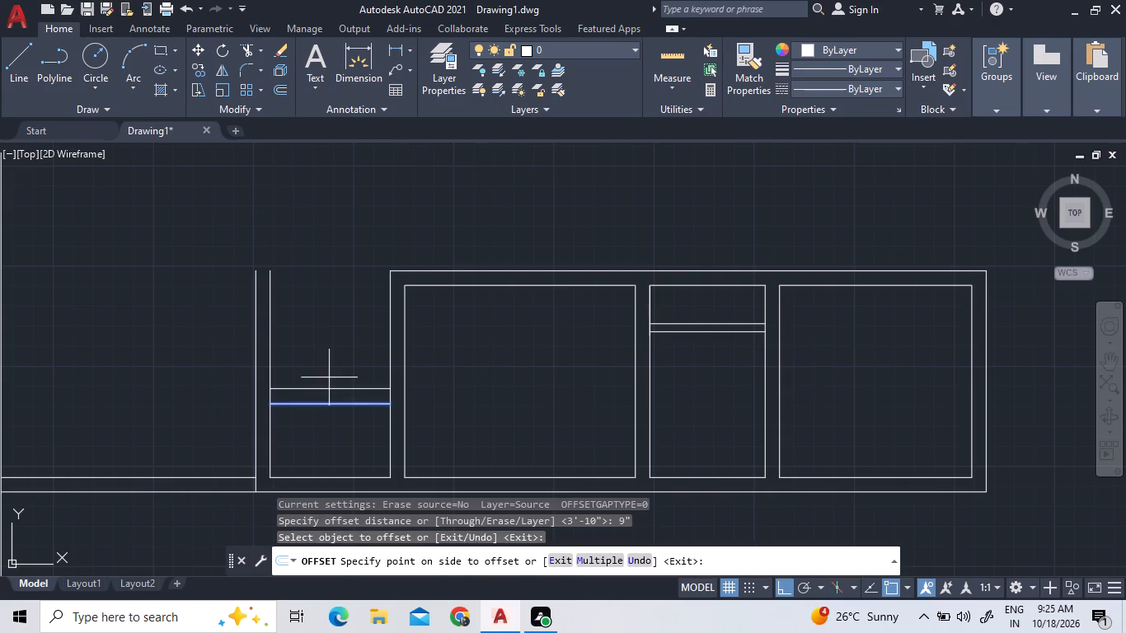
double_click(329, 377)
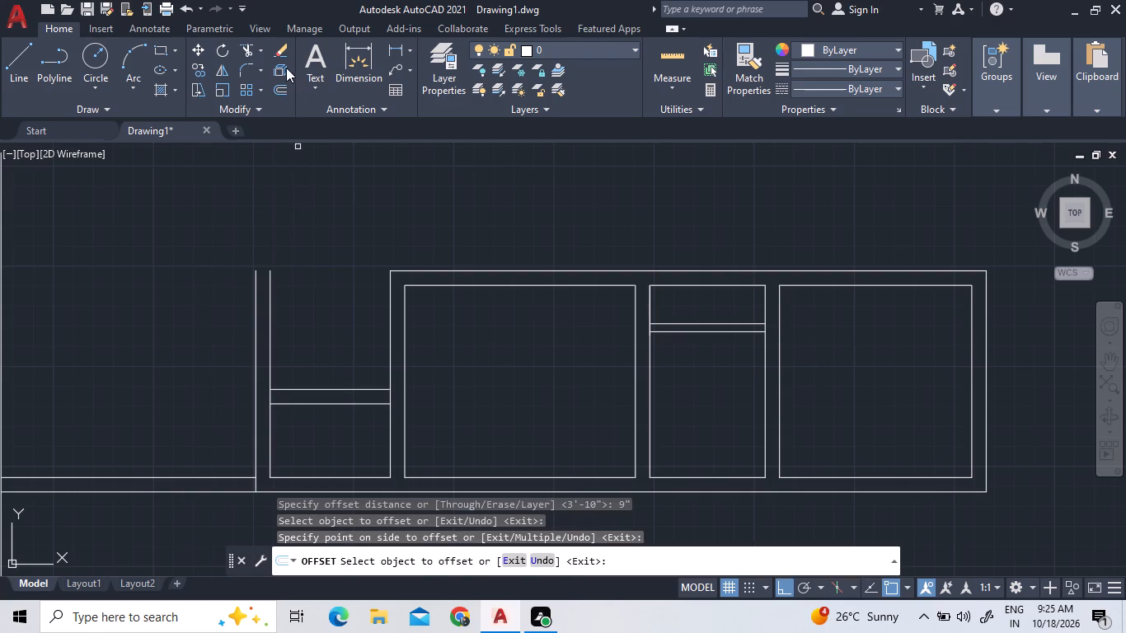
Extend the partition wall's upper line leftward to the outermost wall line and rightward to the large room's inner left wall line.
click(257, 52)
click(257, 105)
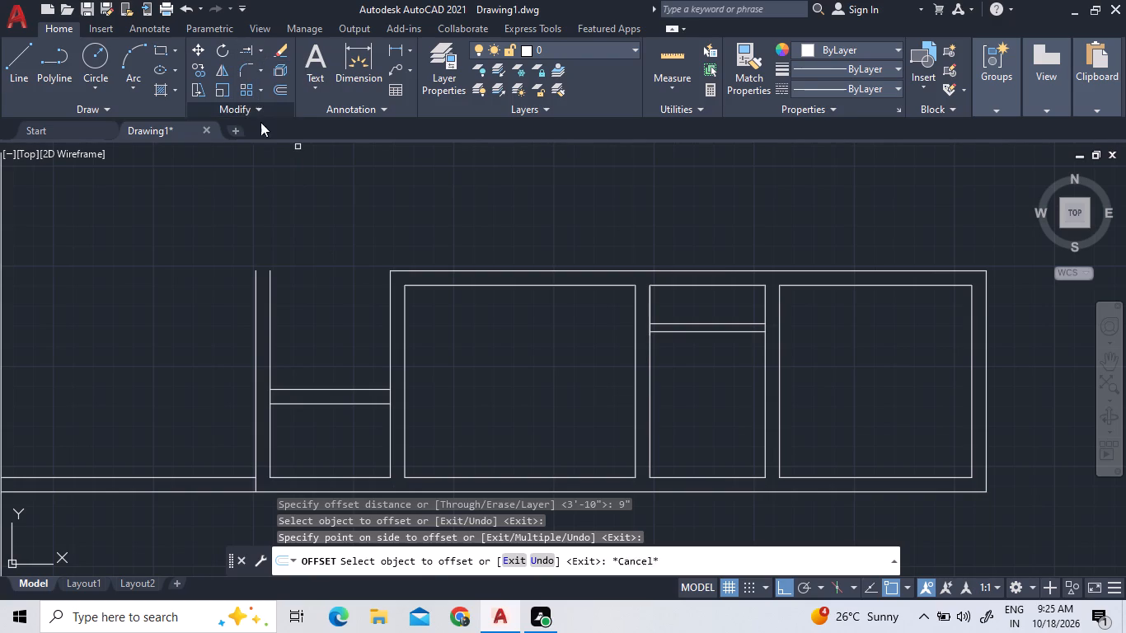
click(298, 391)
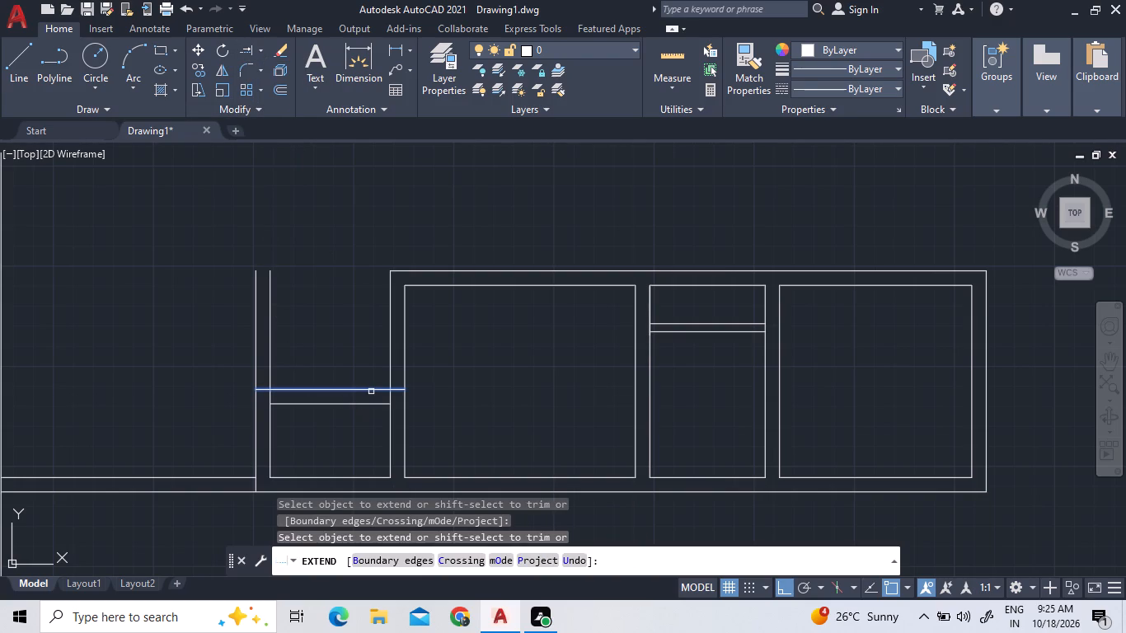
click(371, 392)
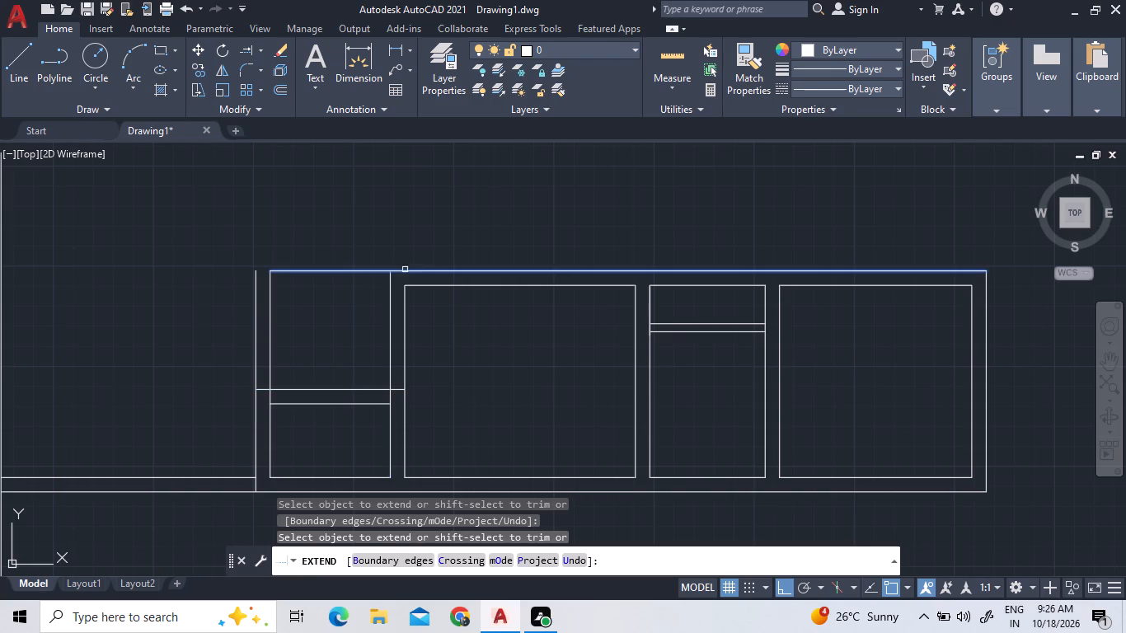
Extend the plan's outer top wall line leftward to the left space's outermost vertical wall line.
double_click(404, 269)
click(396, 274)
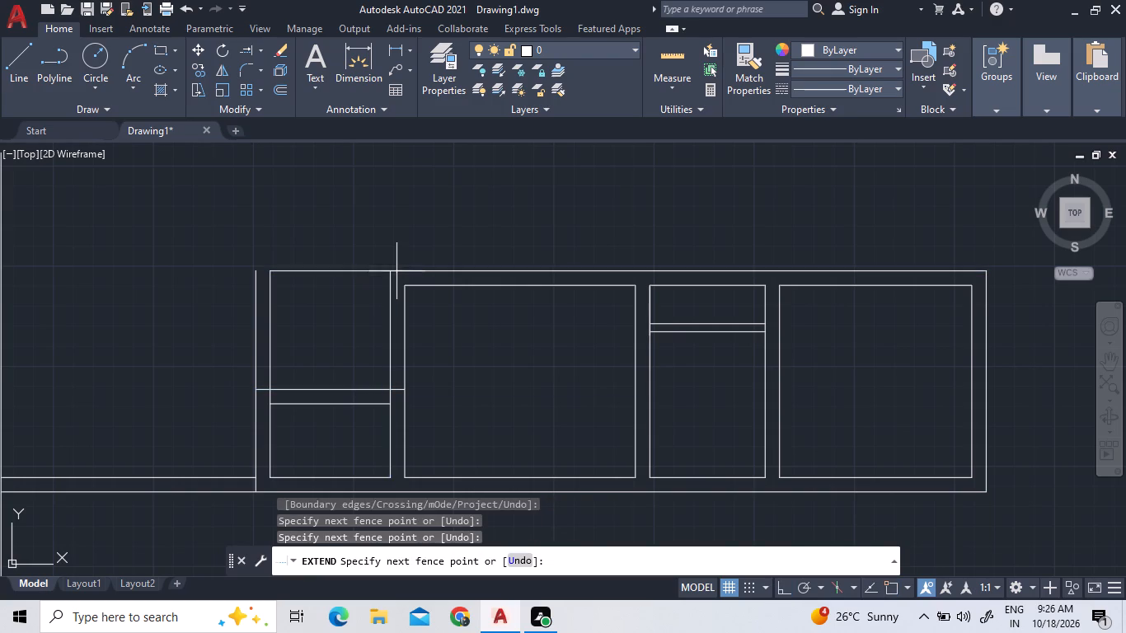
double_click(387, 261)
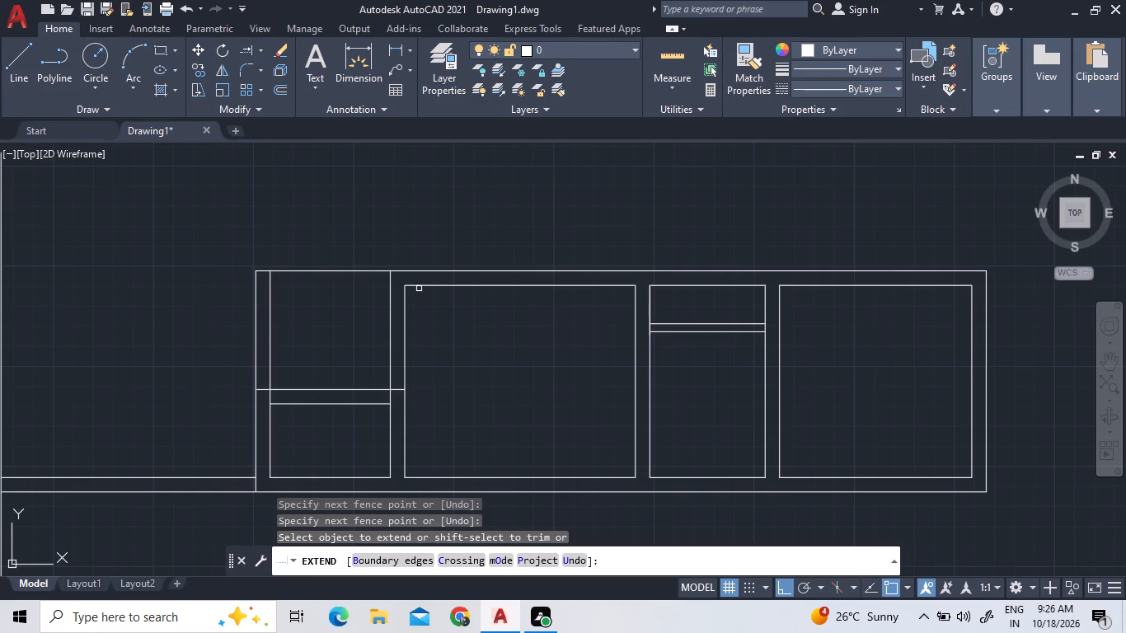
right_click(290, 348)
click(314, 356)
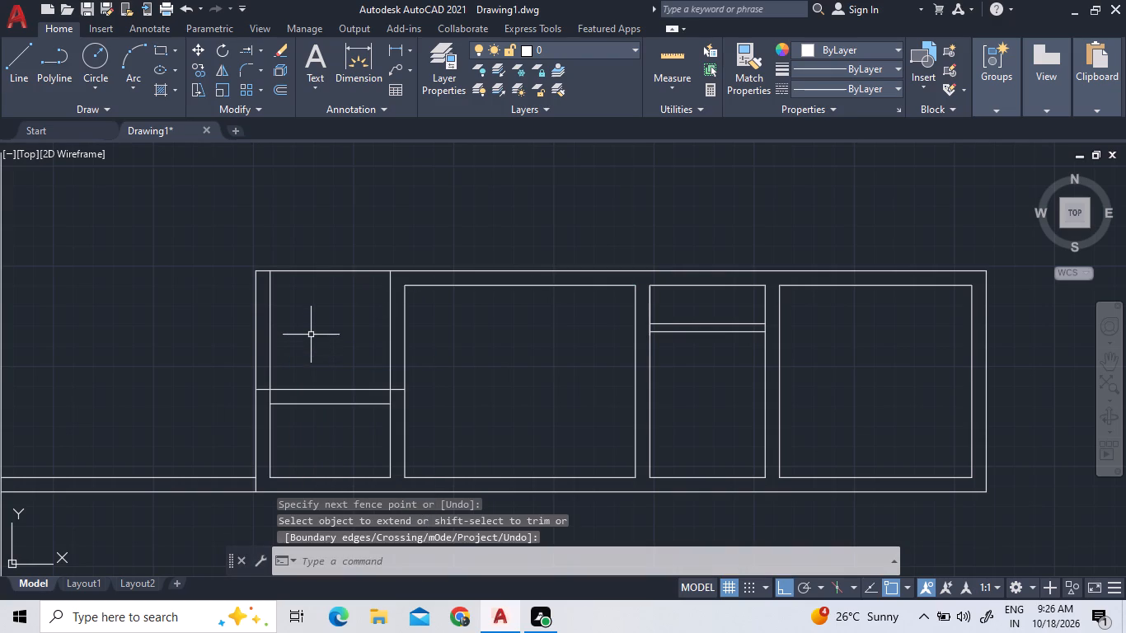
Trim the wall line pieces crossing the left space's partition wall at both ends to leave clean room corners.
click(263, 51)
double_click(256, 66)
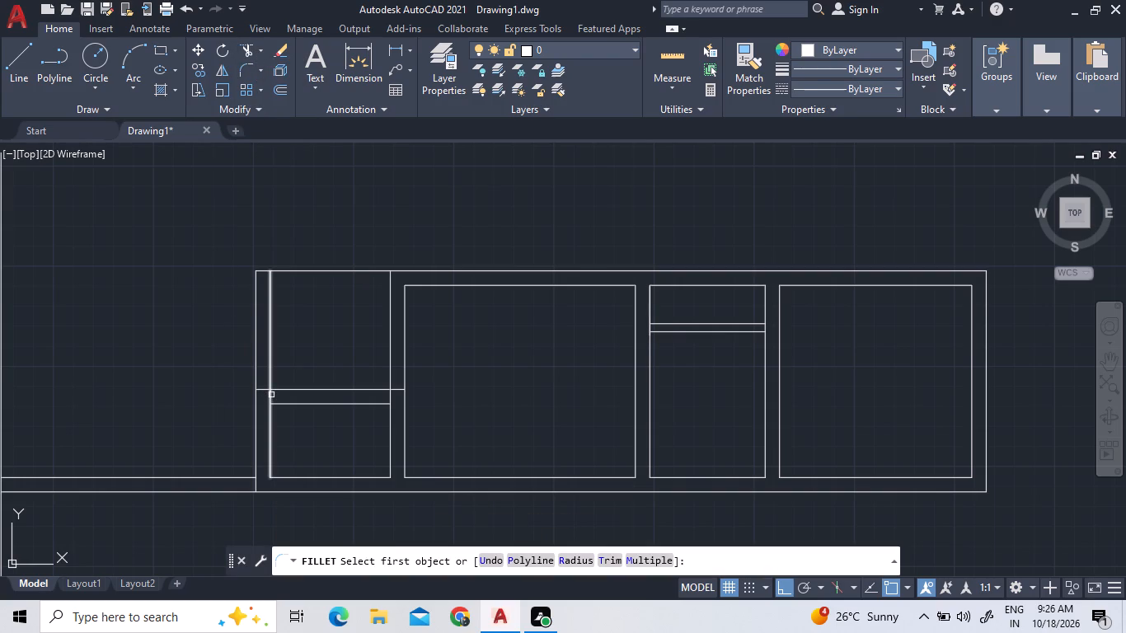
double_click(247, 45)
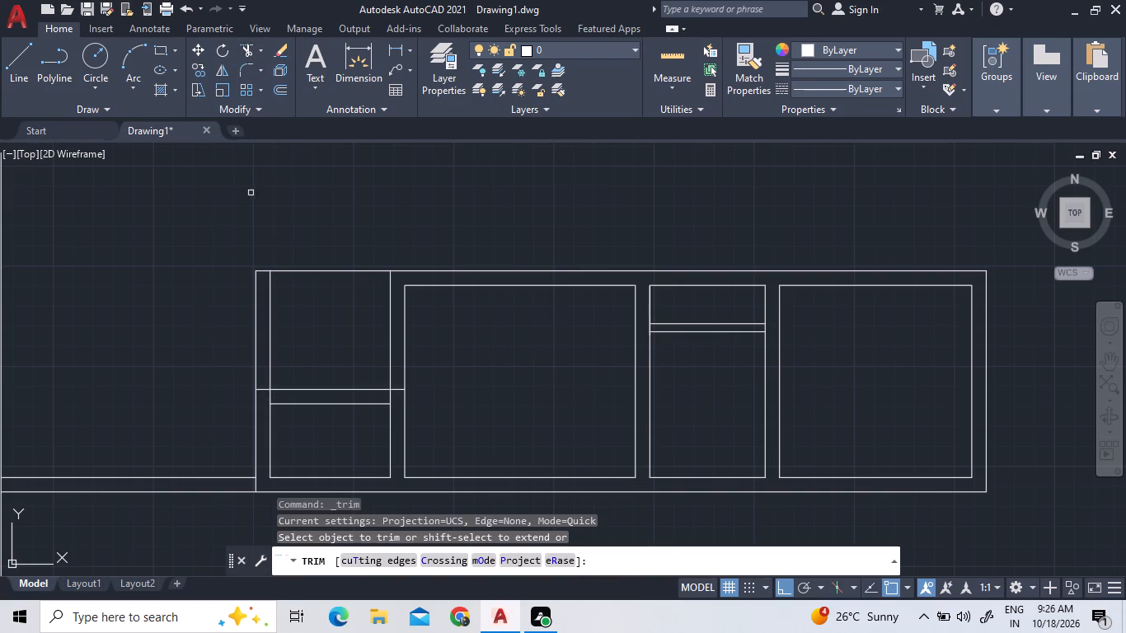
double_click(271, 396)
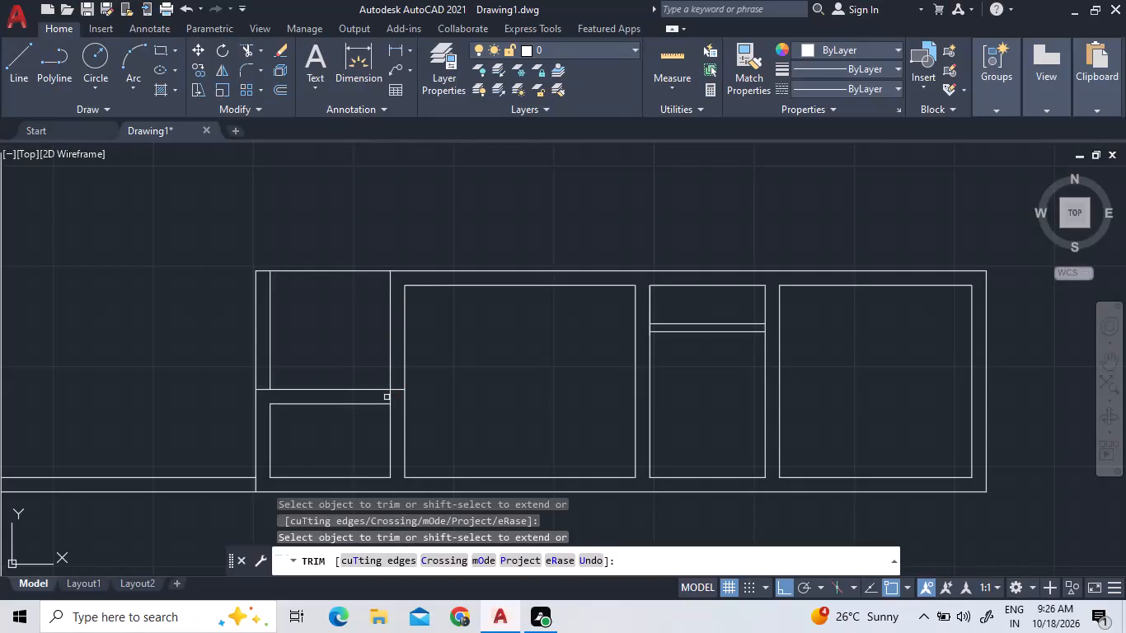
click(387, 397)
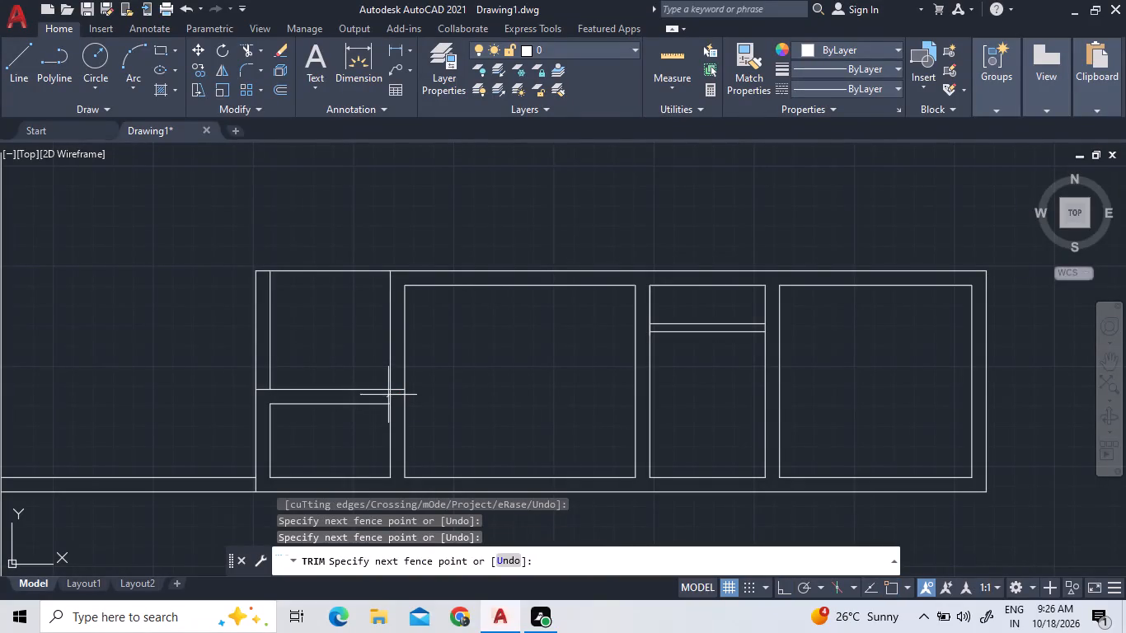
click(399, 382)
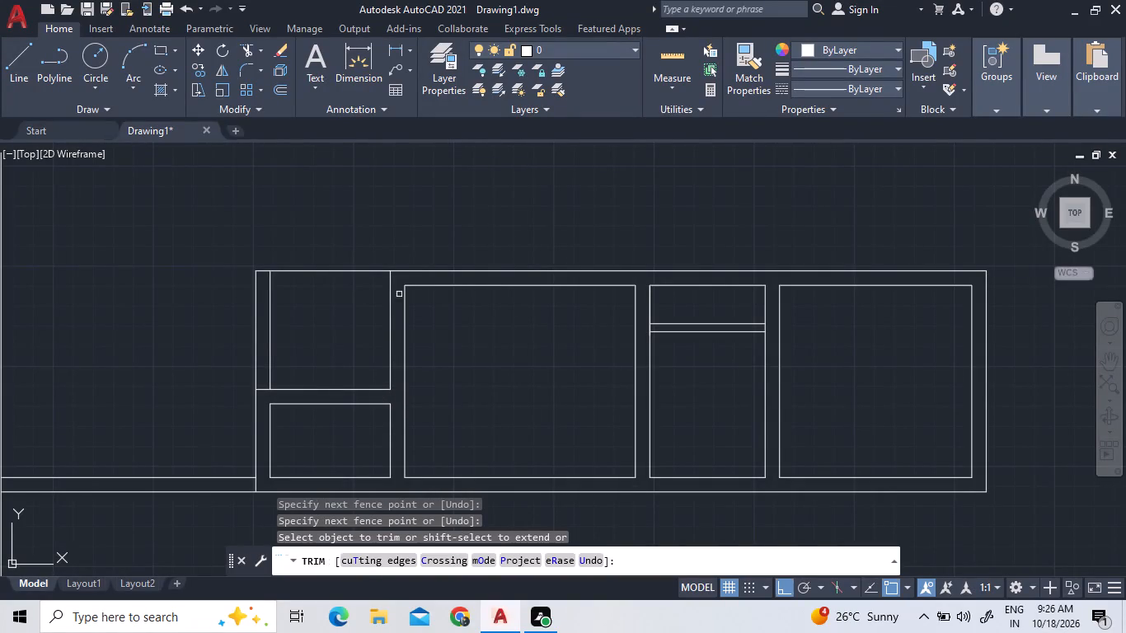
double_click(263, 387)
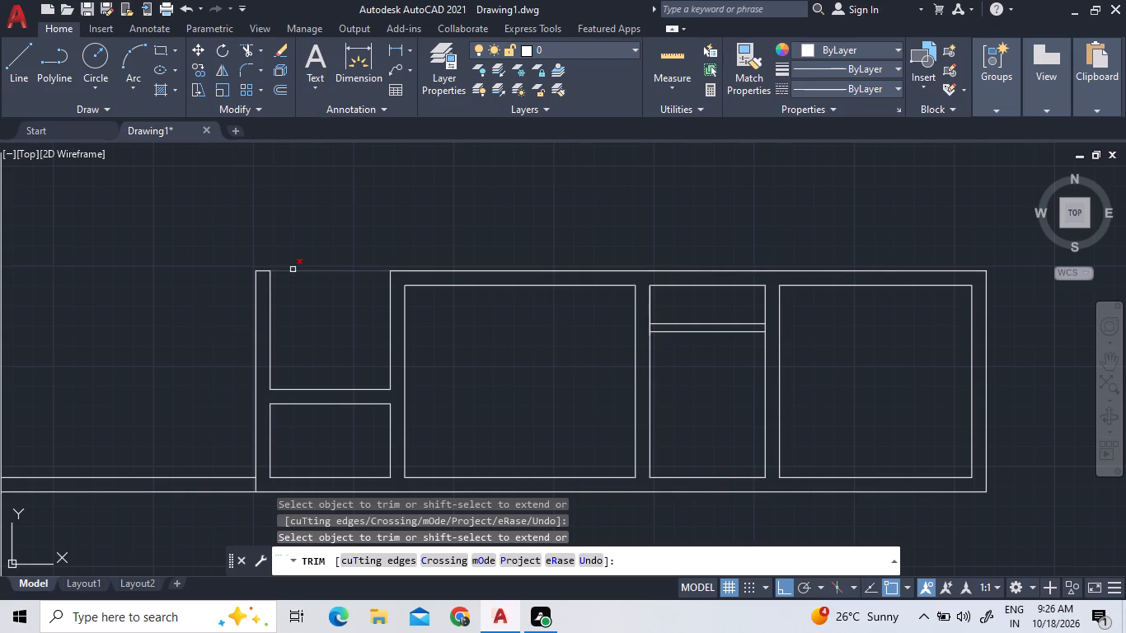
right_click(341, 318)
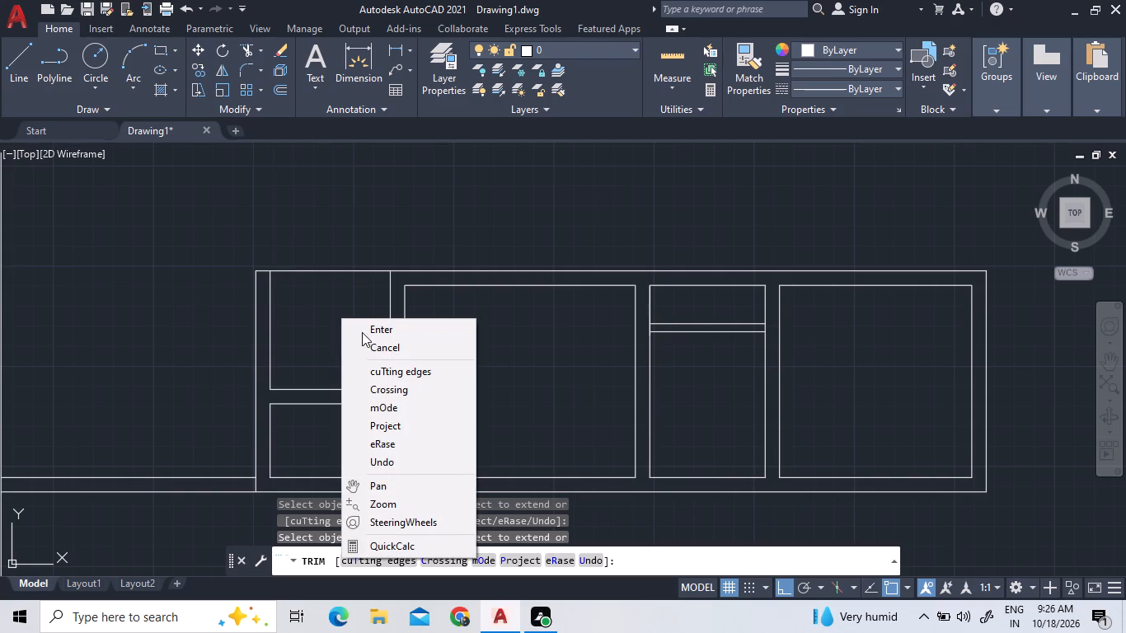
click(363, 331)
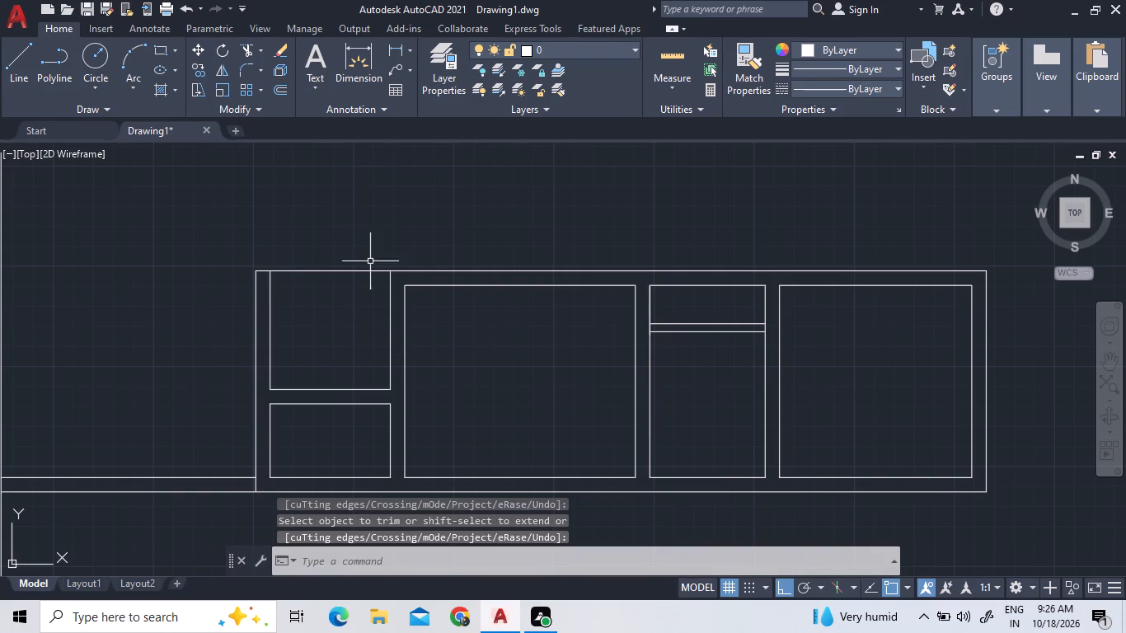
Extend the large room's inner top wall line leftward across the left space to the outermost vertical wall line.
click(260, 49)
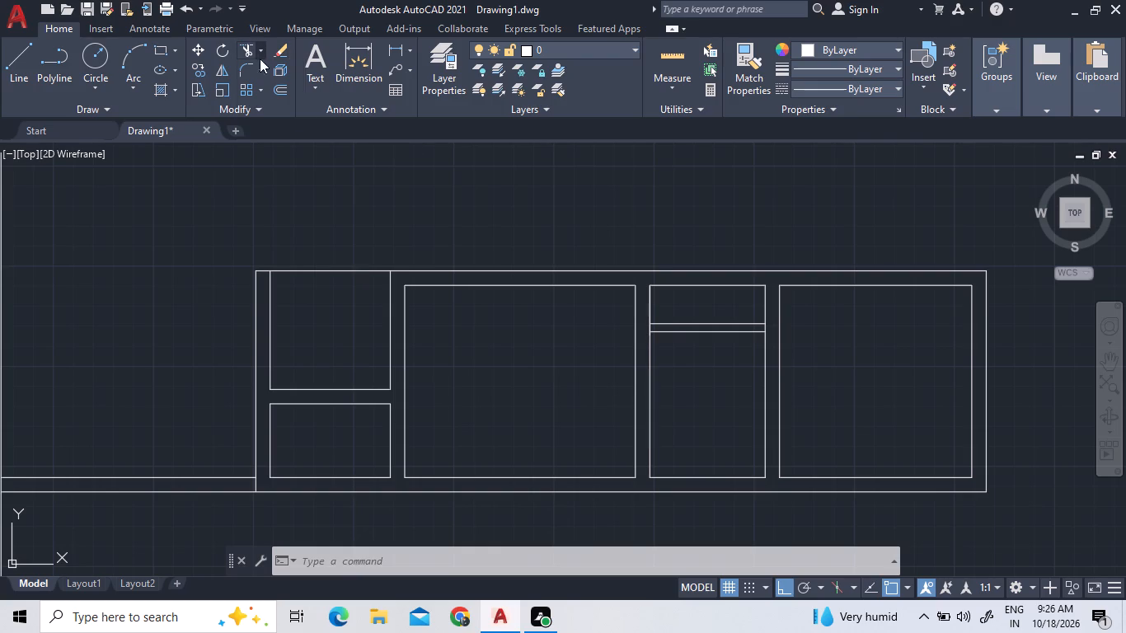
triple_click(259, 101)
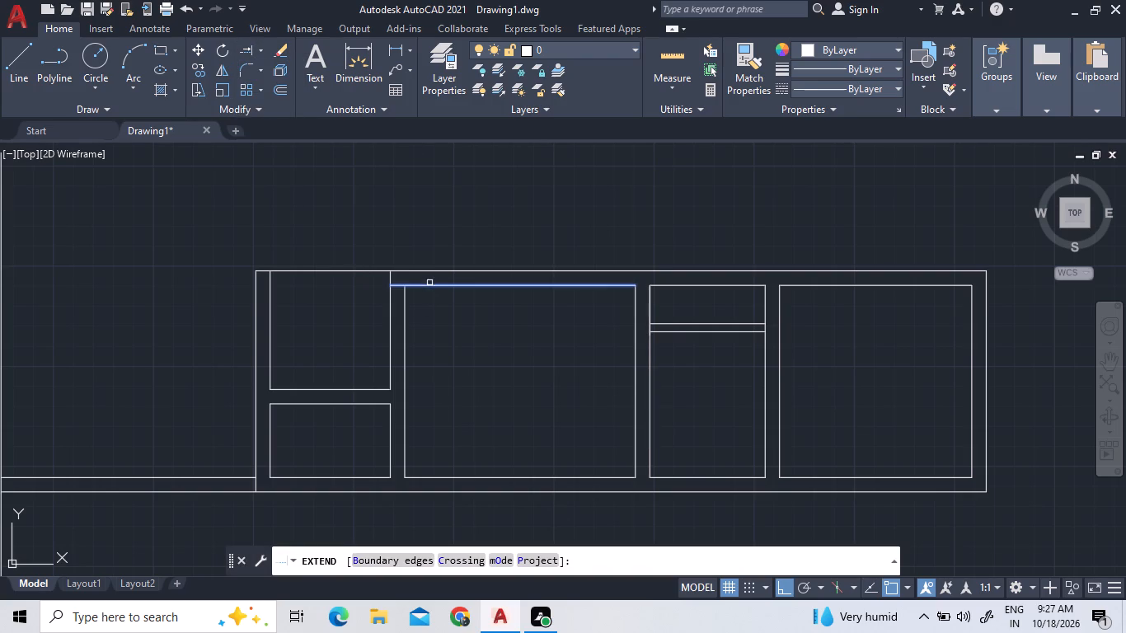
double_click(428, 284)
double_click(419, 284)
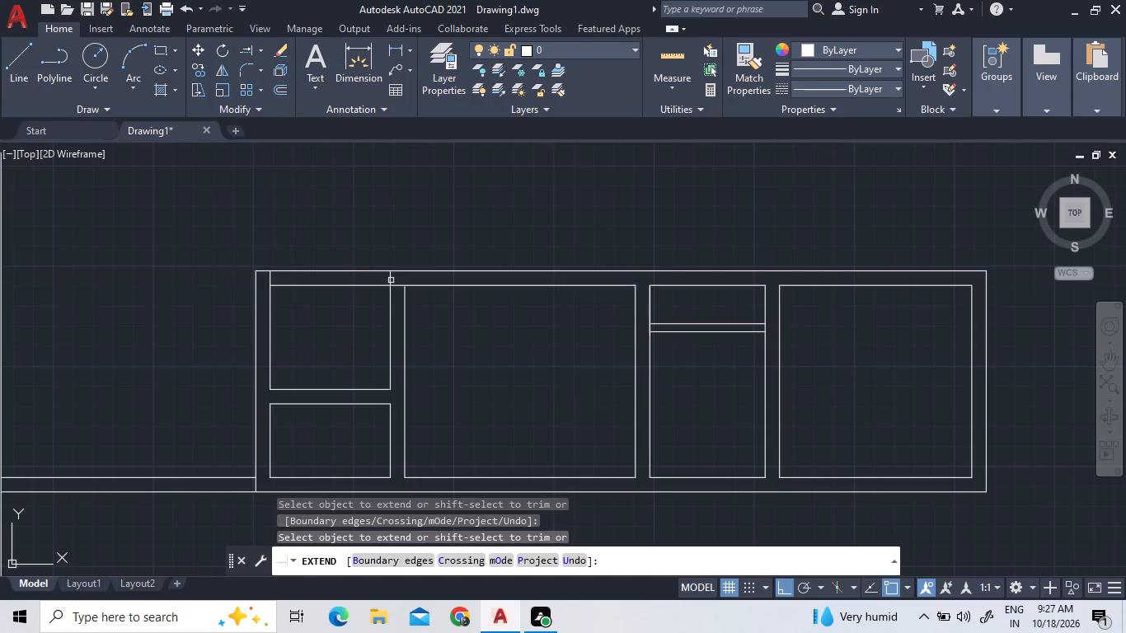
double_click(401, 284)
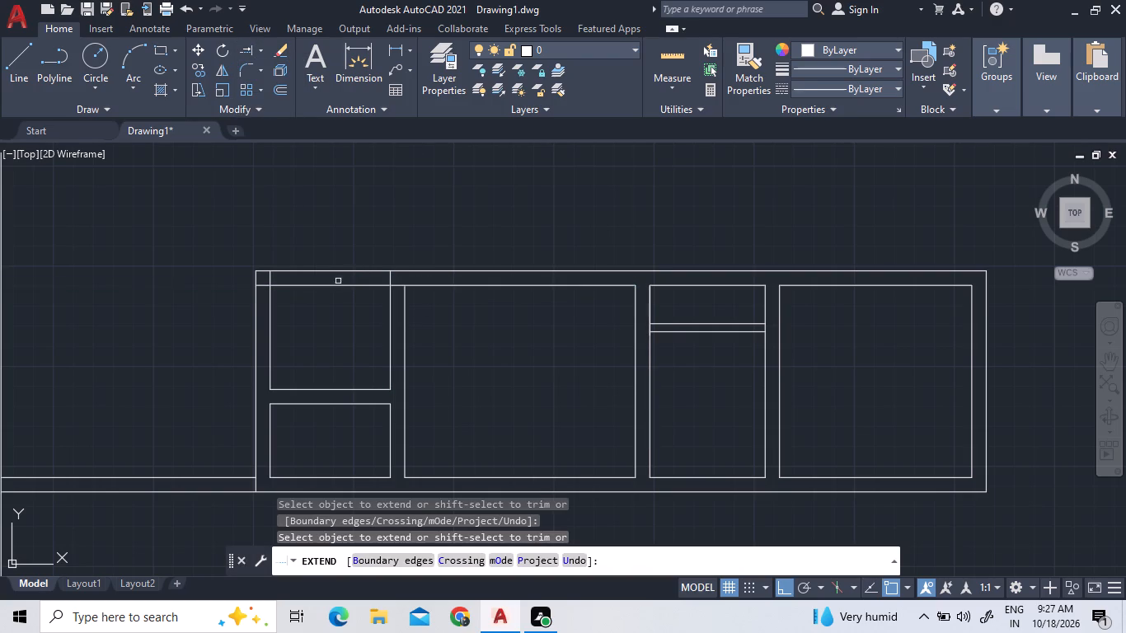
right_click(338, 279)
click(343, 290)
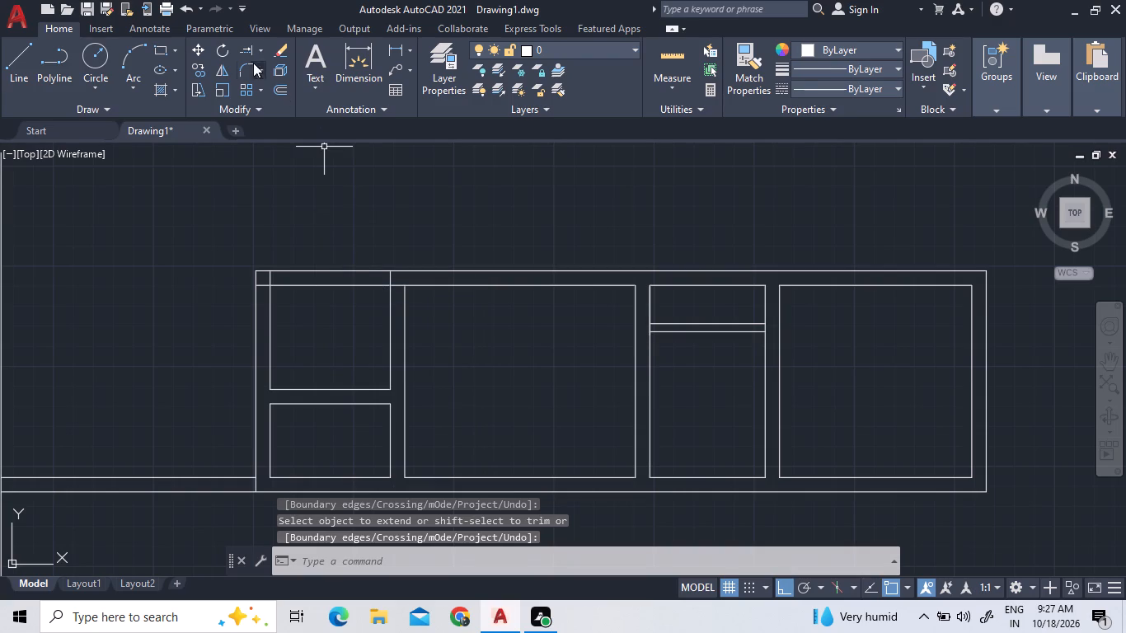
Trim the overlapping line pieces inside the top wall and side walls at the upper-left room's two top corners.
click(259, 48)
triple_click(258, 71)
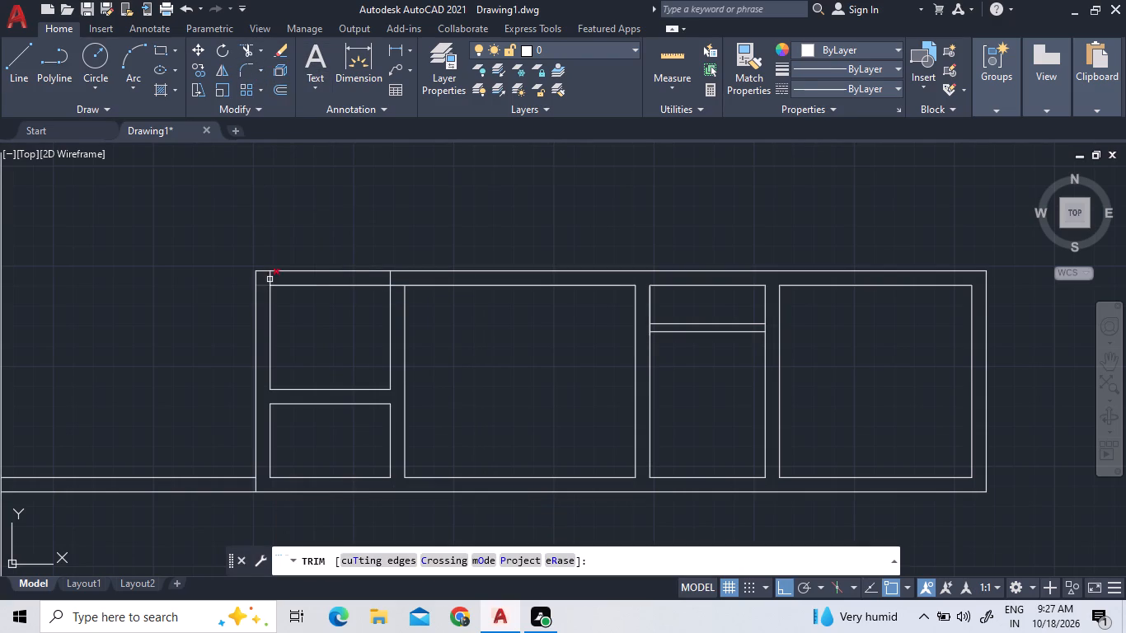
double_click(270, 278)
double_click(266, 284)
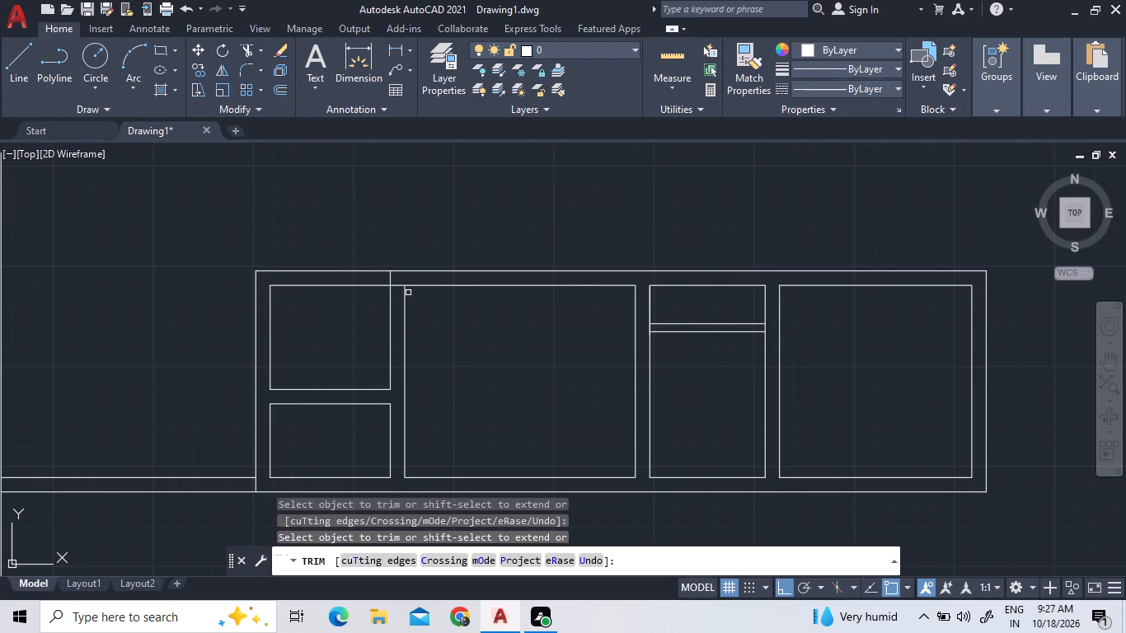
triple_click(392, 277)
click(392, 277)
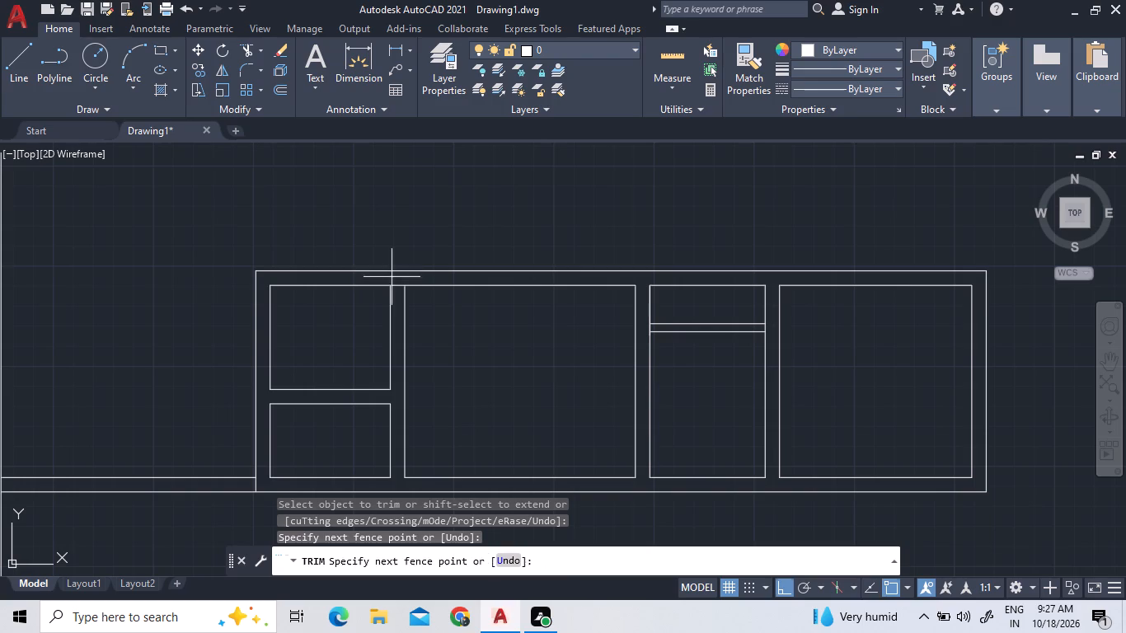
click(396, 290)
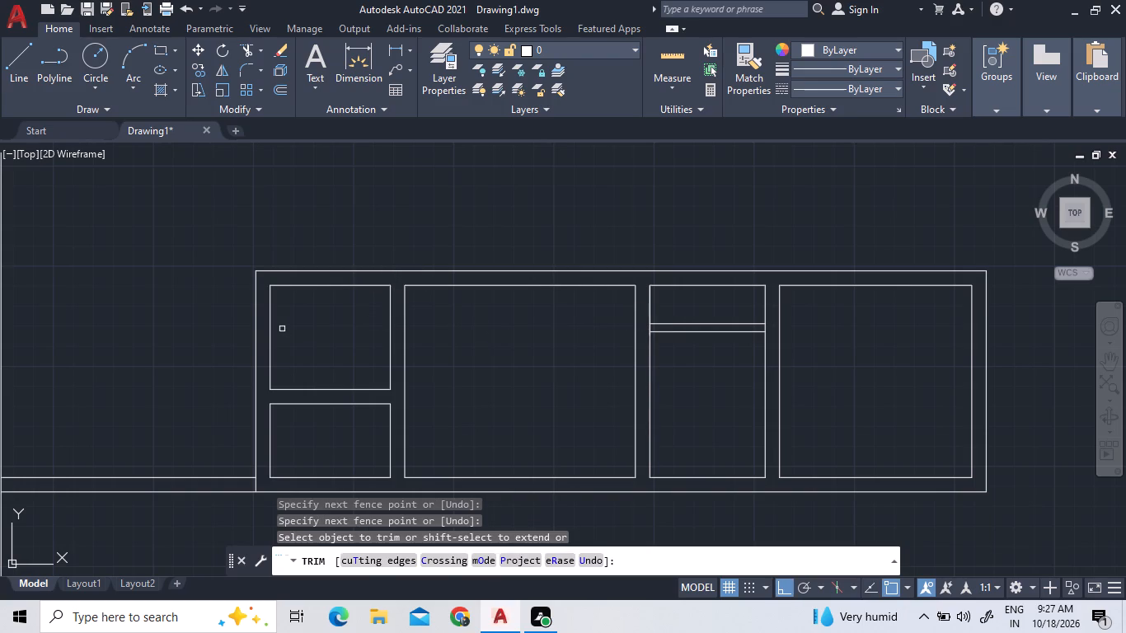
right_click(163, 303)
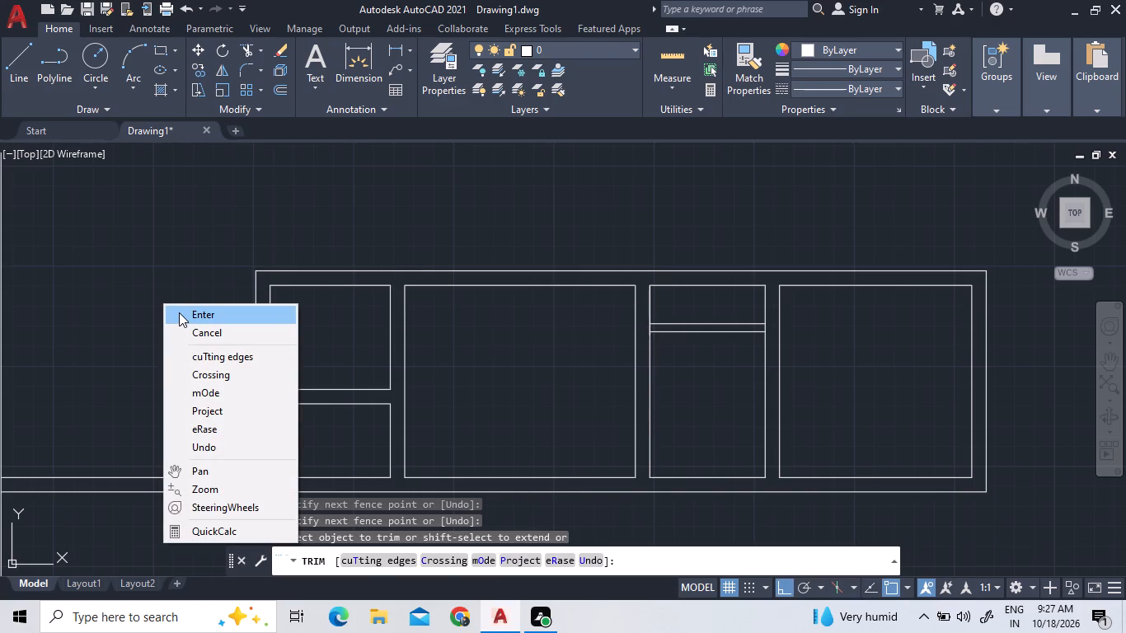
double_click(179, 312)
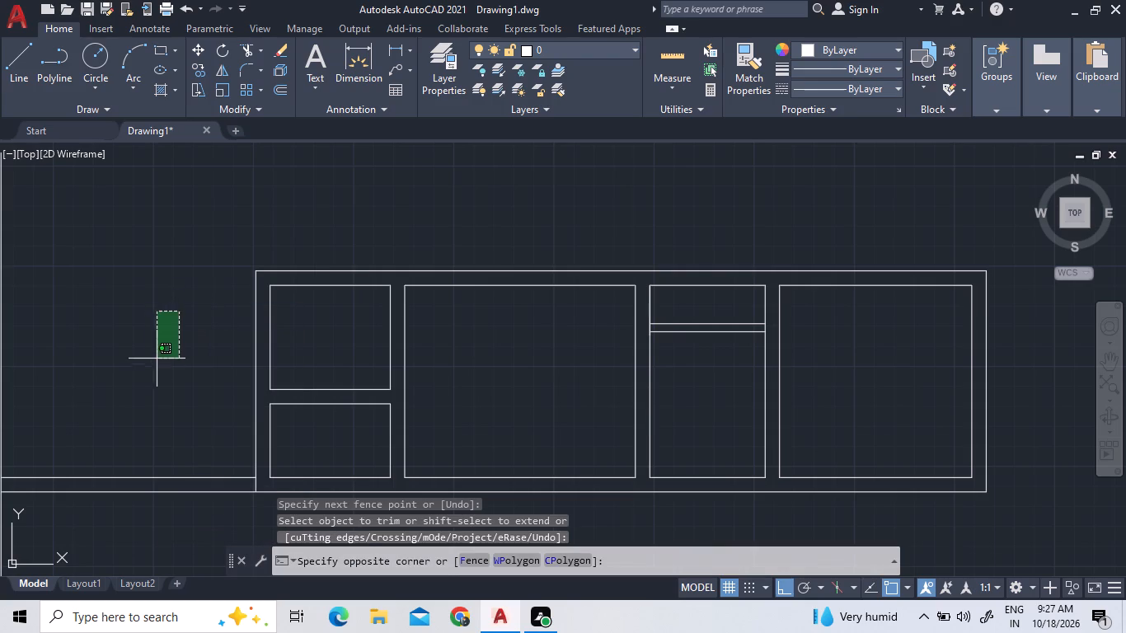
click(160, 354)
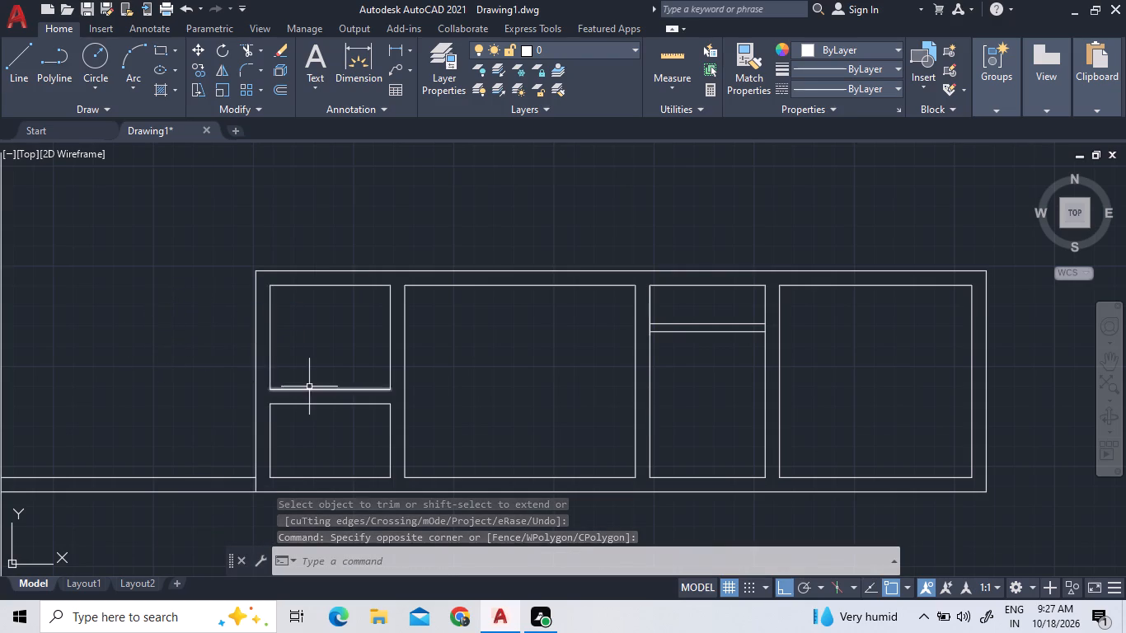
Move the upper-left room's inner left wall line 2' to the right.
scroll(309, 386, down, 1)
scroll(315, 458, up, 1)
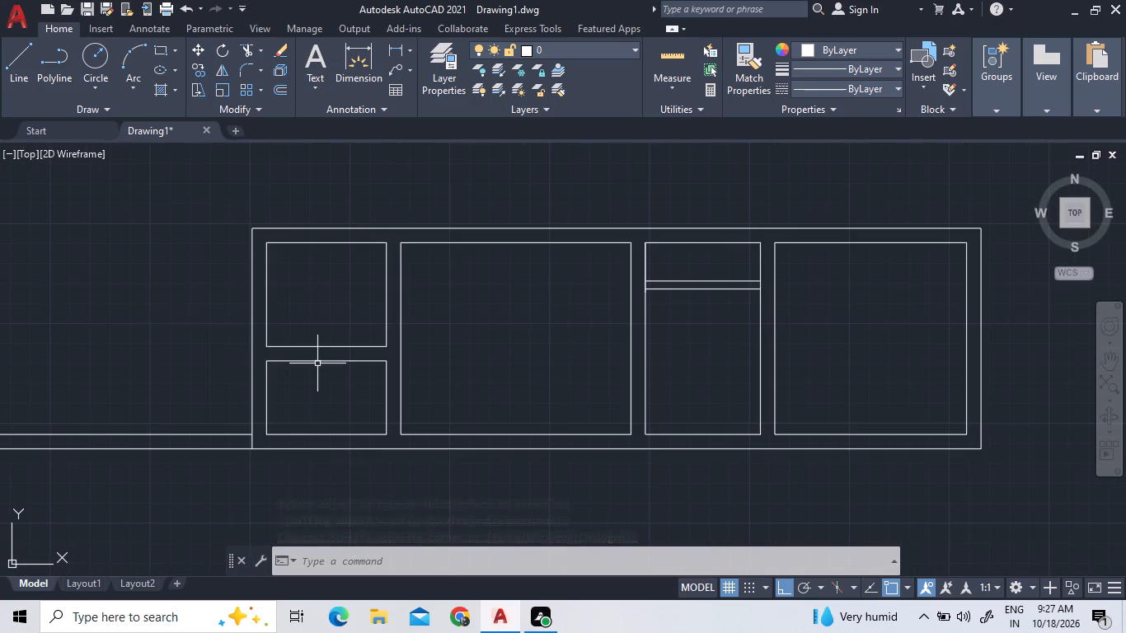
click(265, 315)
right_click(298, 304)
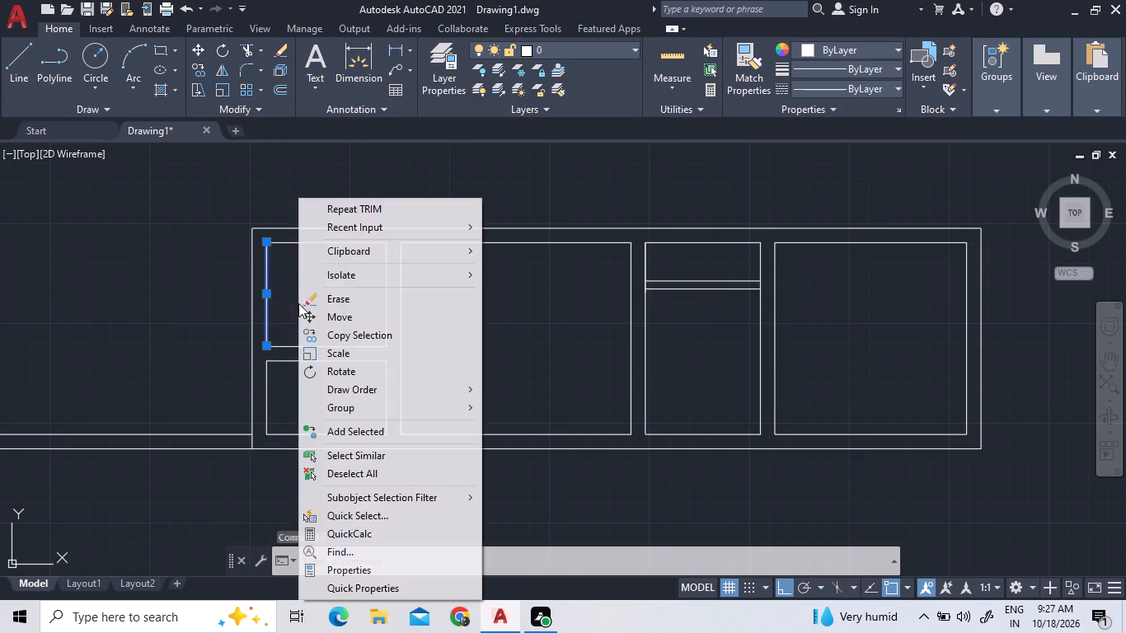
click(317, 311)
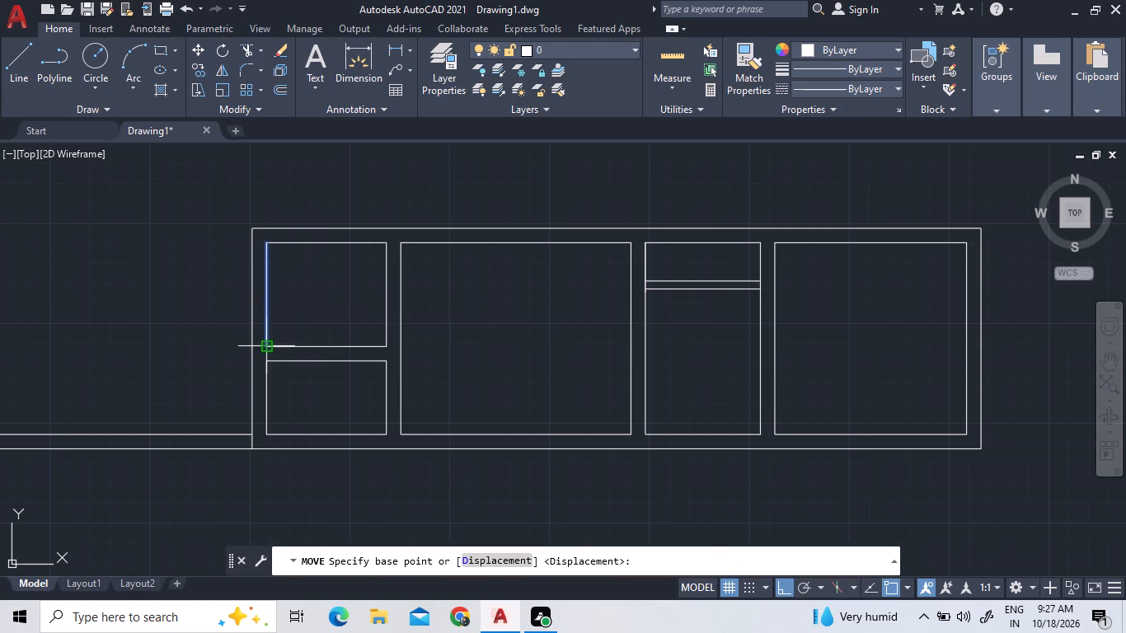
click(263, 344)
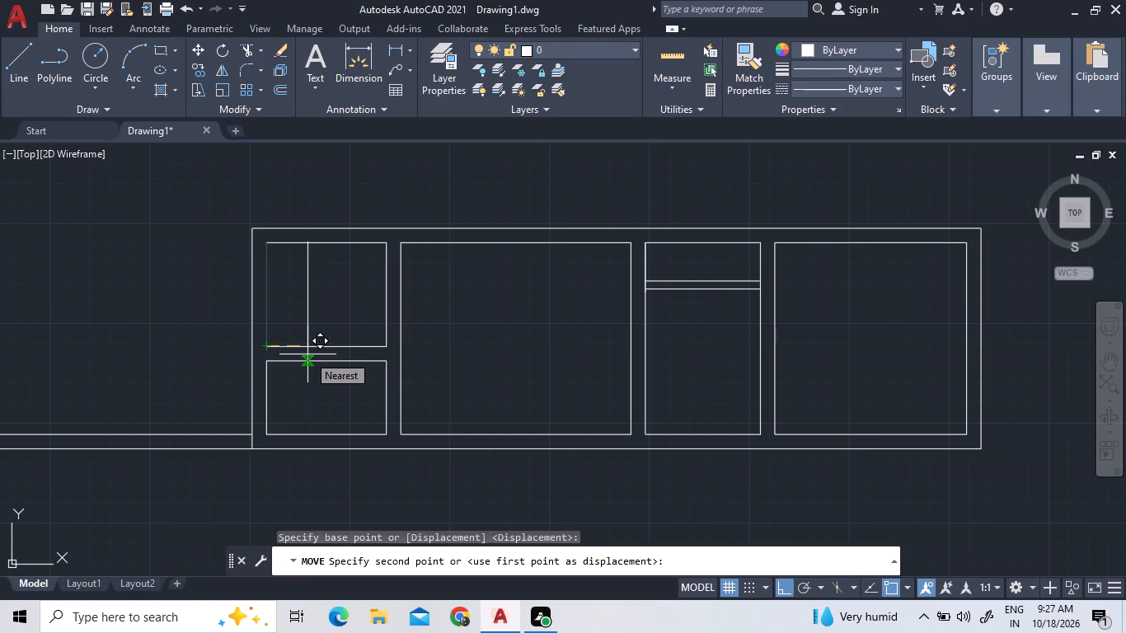
text(2')
key(Return)
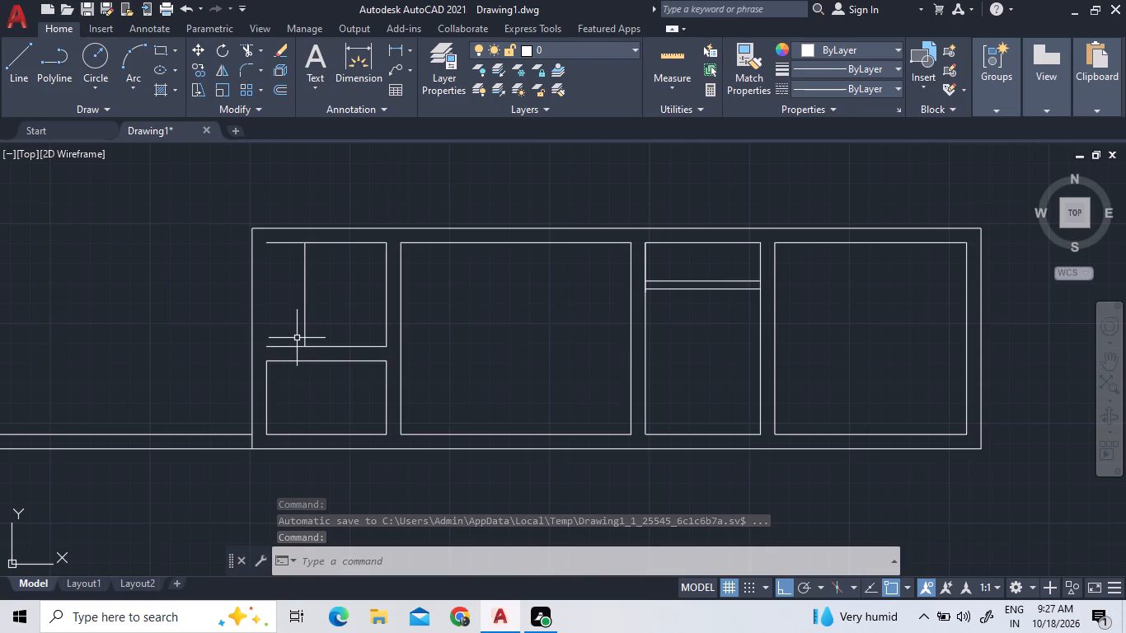
Offset the vertical line inside the upper-left room 5" to the left to form a thin partition wall.
scroll(297, 335, down, 1)
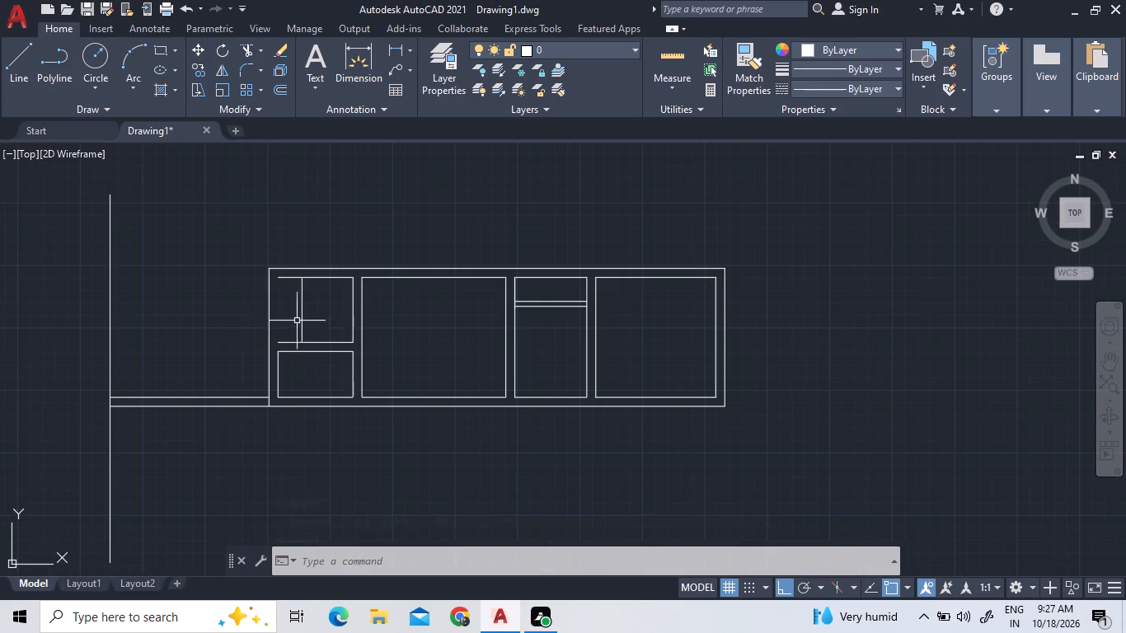
scroll(284, 281, up, 2)
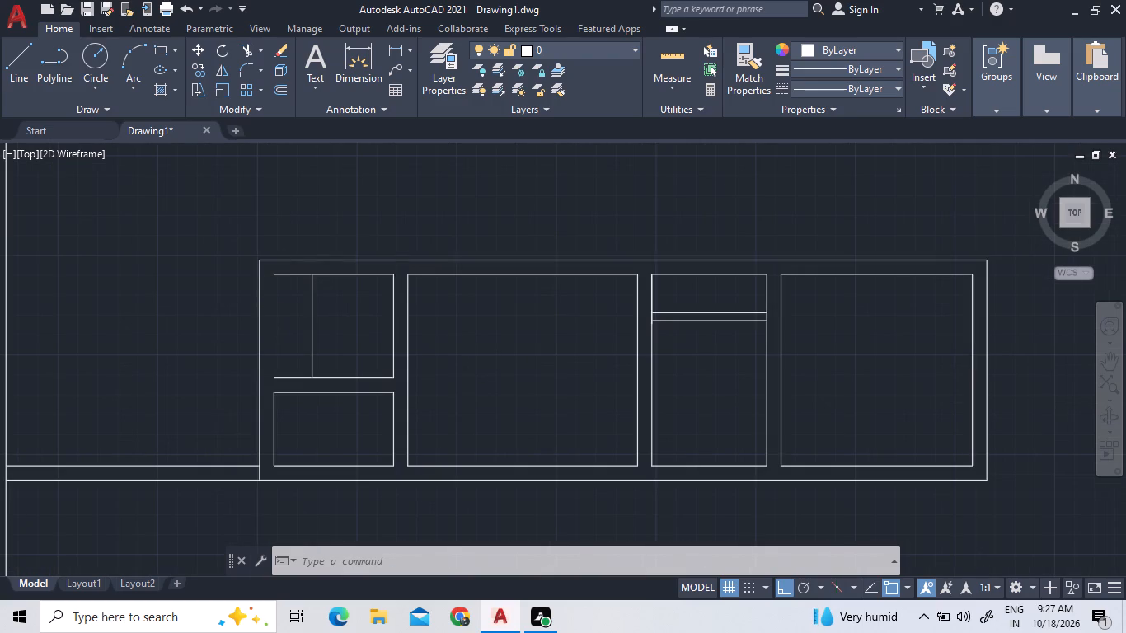
scroll(277, 311, down, 1)
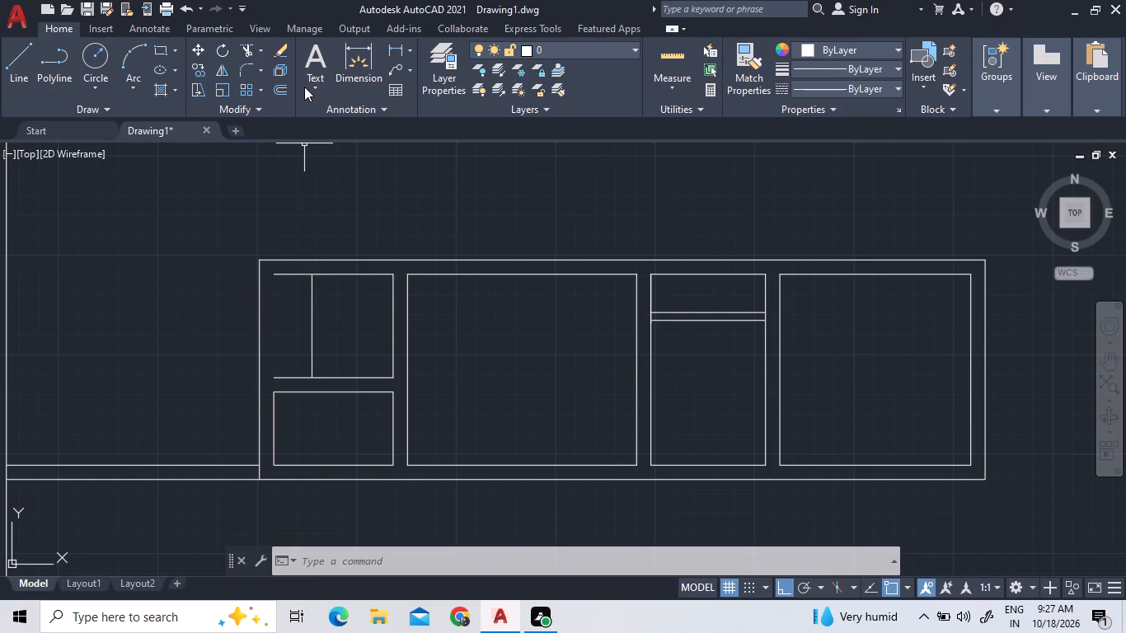
click(288, 91)
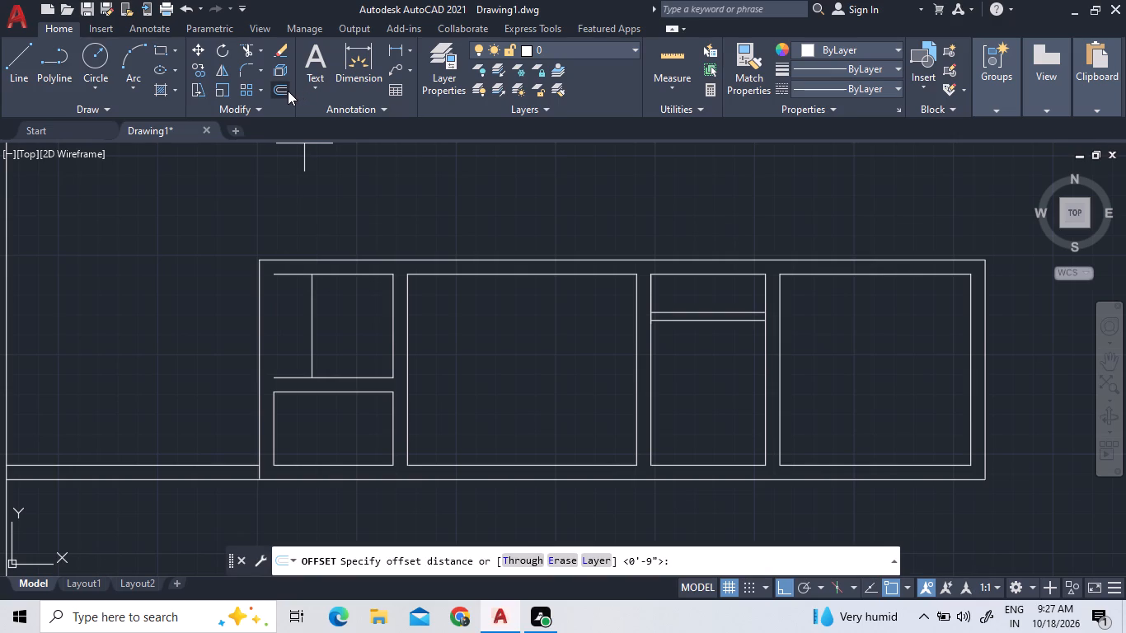
text(5")
key(Return)
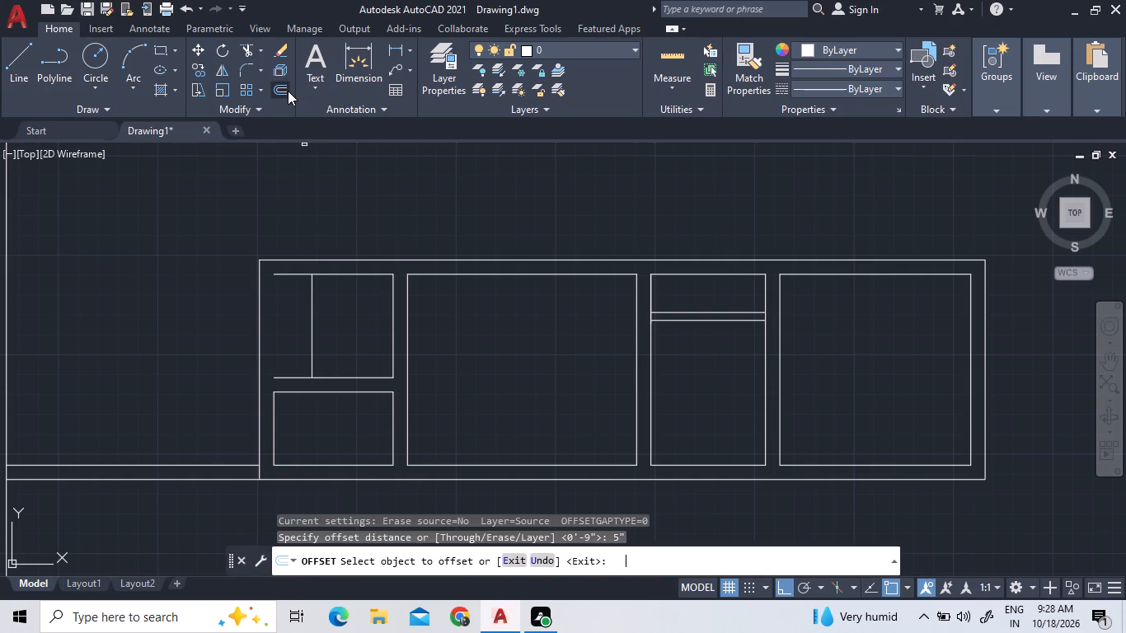
double_click(312, 302)
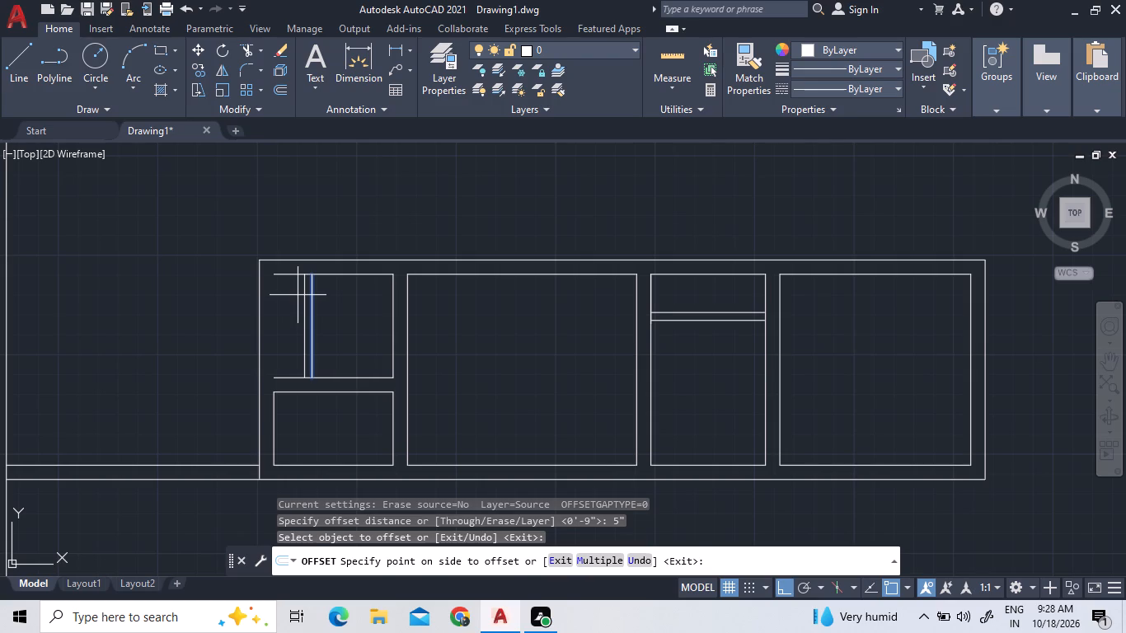
click(298, 295)
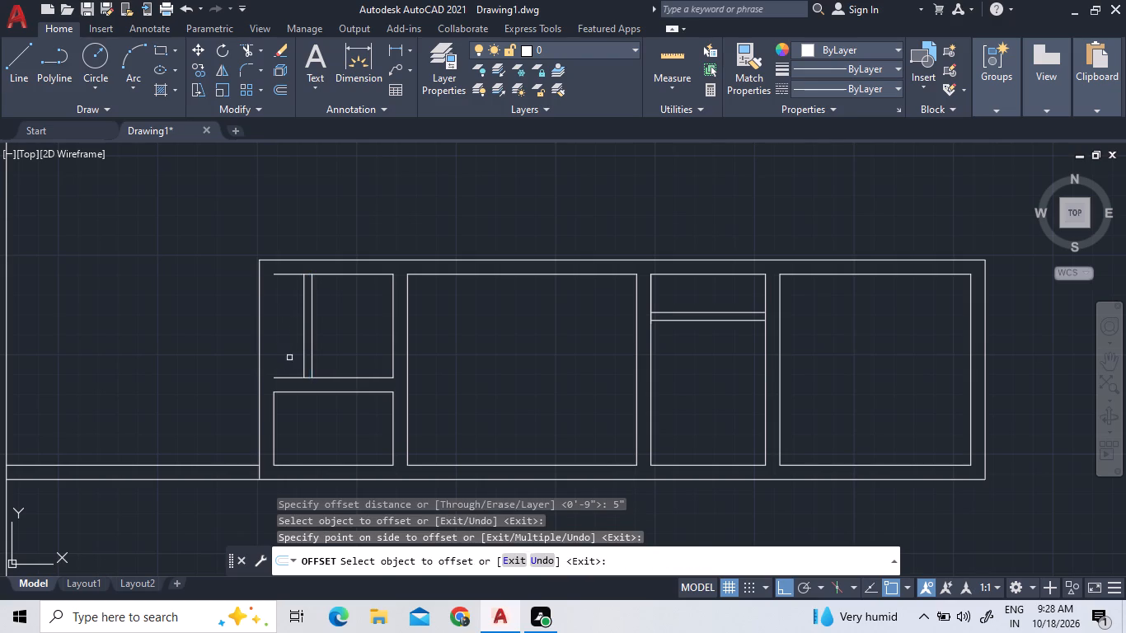
scroll(289, 368, up, 3)
scroll(290, 374, down, 2)
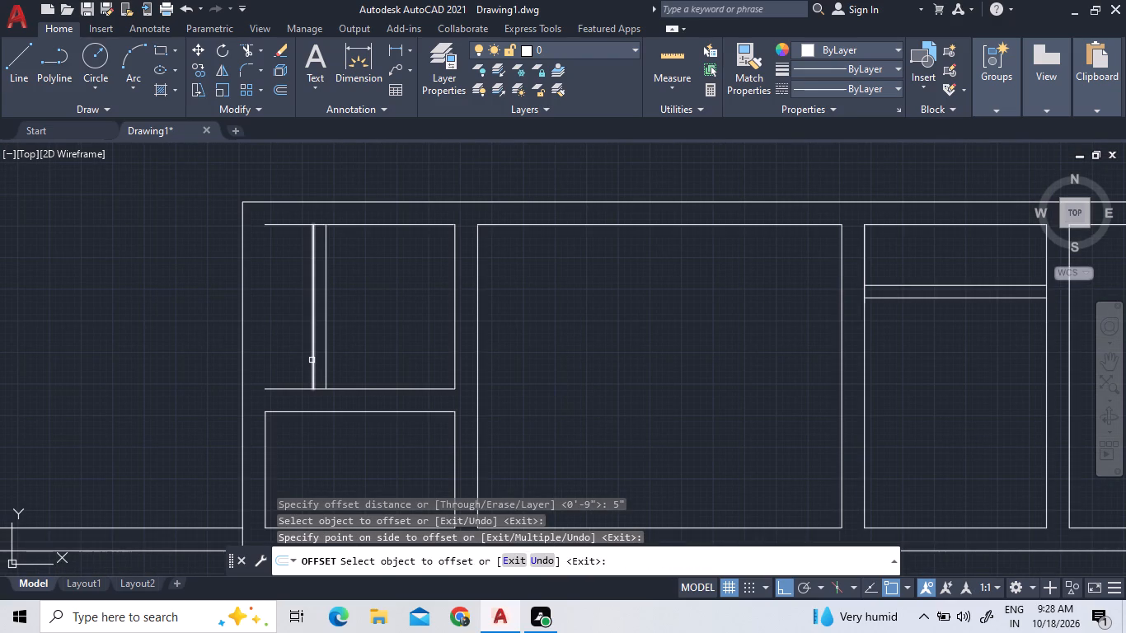
right_click(274, 279)
click(284, 287)
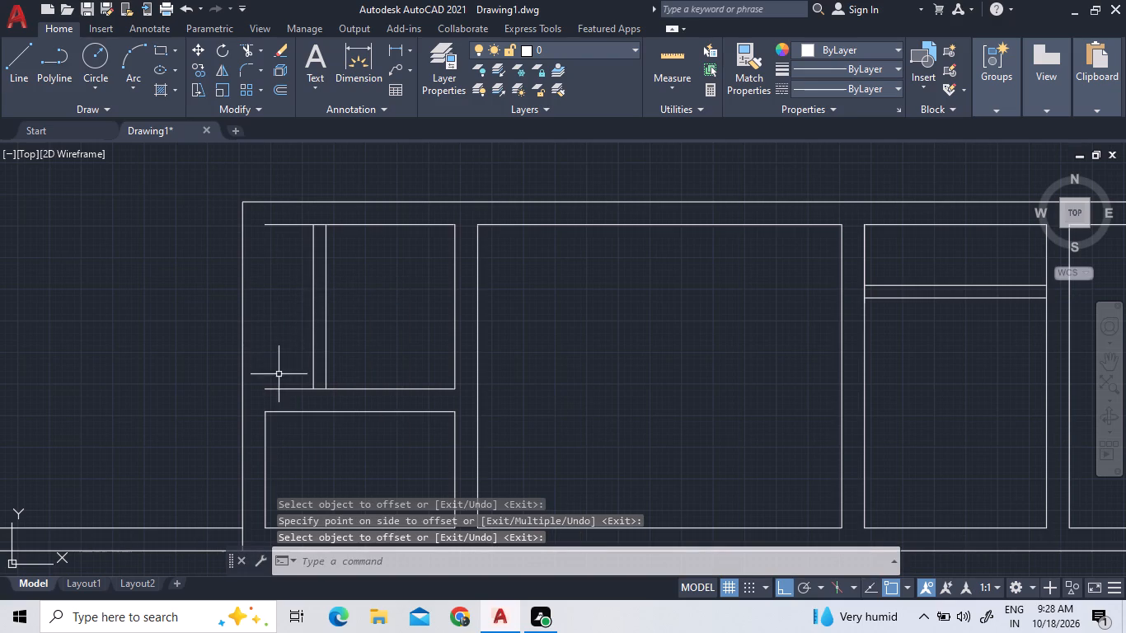
Extend the upper-left room's bottom line, the lower-left room's left line and the thin partition's left line to the nearest wall lines.
click(261, 49)
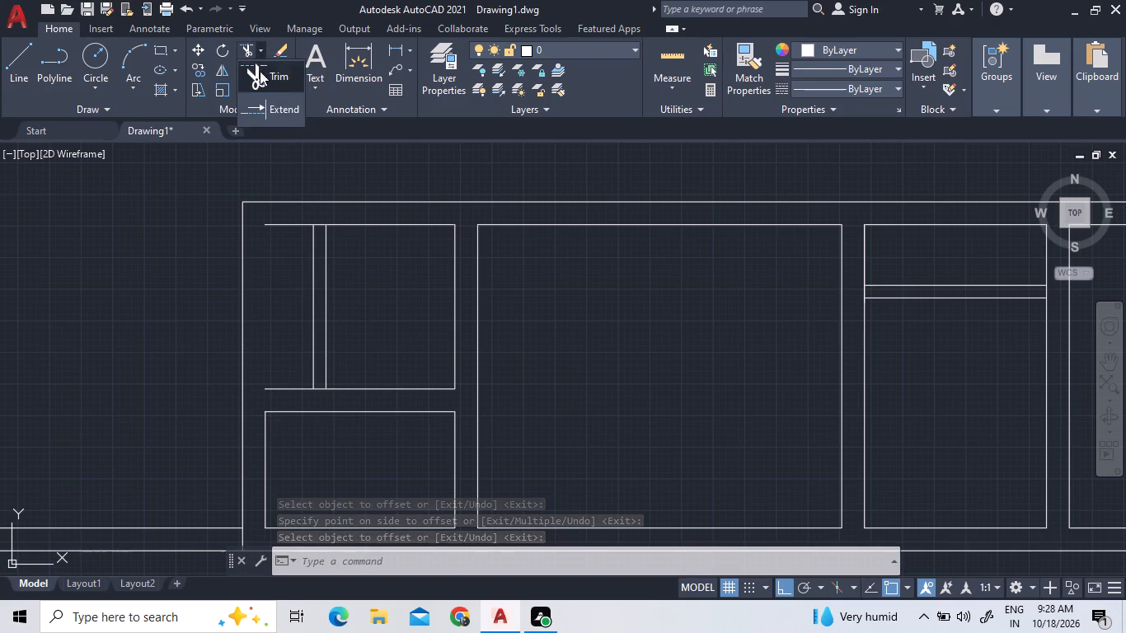
click(261, 101)
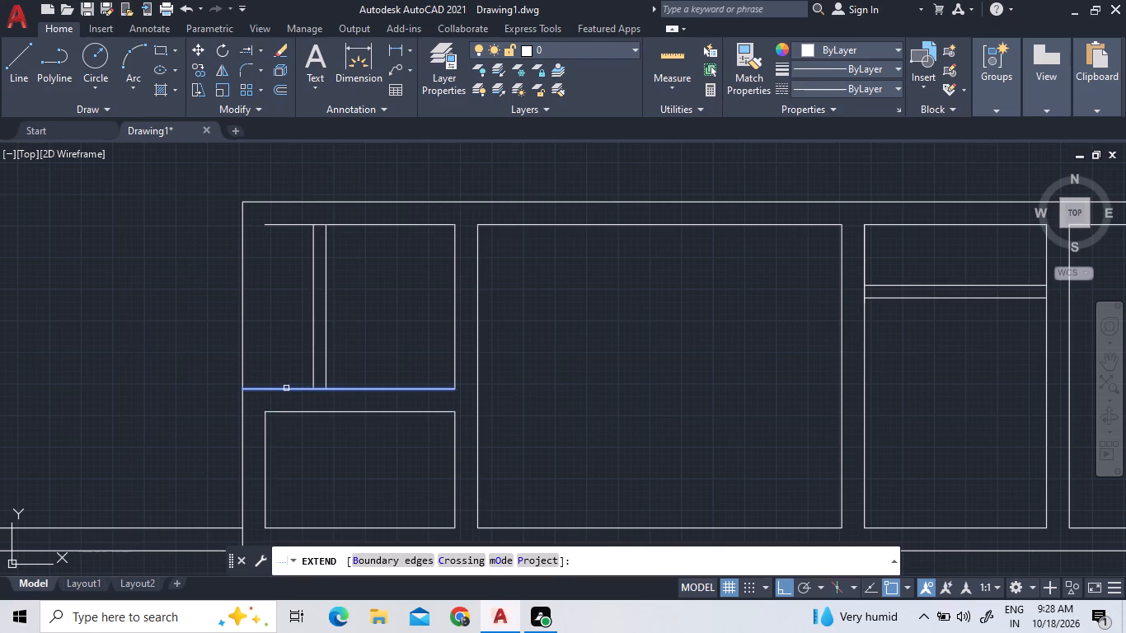
click(286, 388)
click(263, 423)
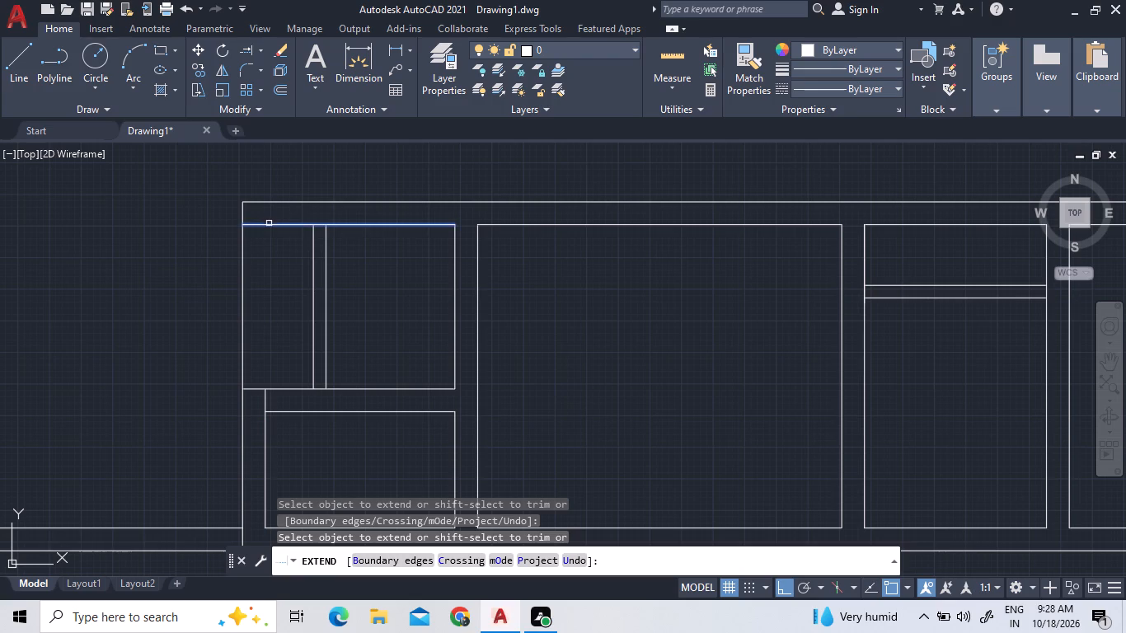
click(313, 240)
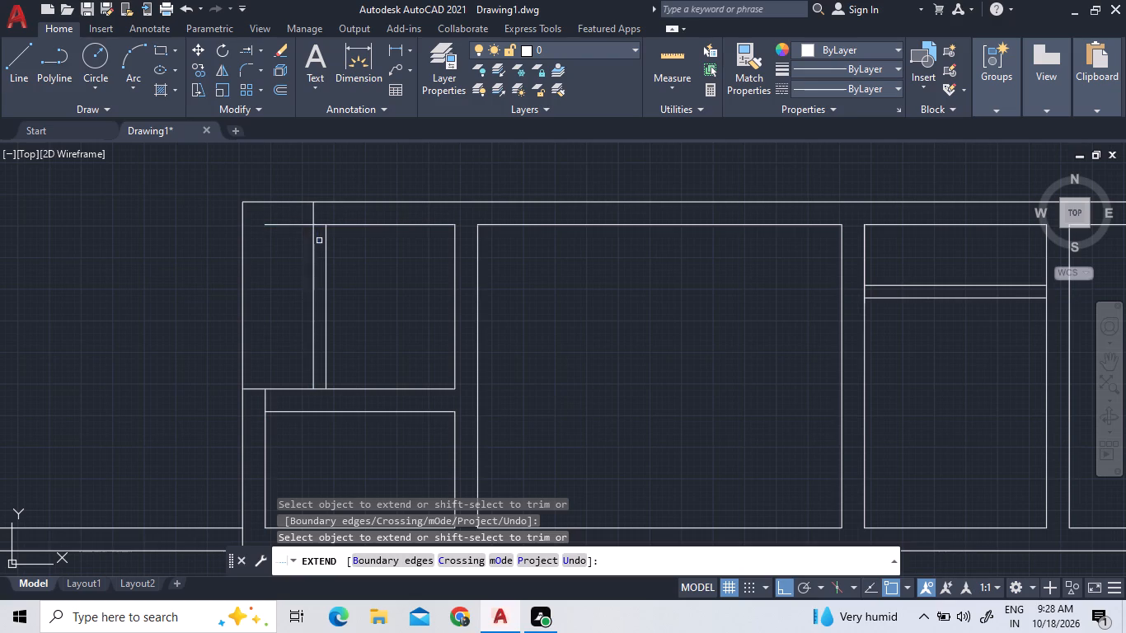
right_click(298, 243)
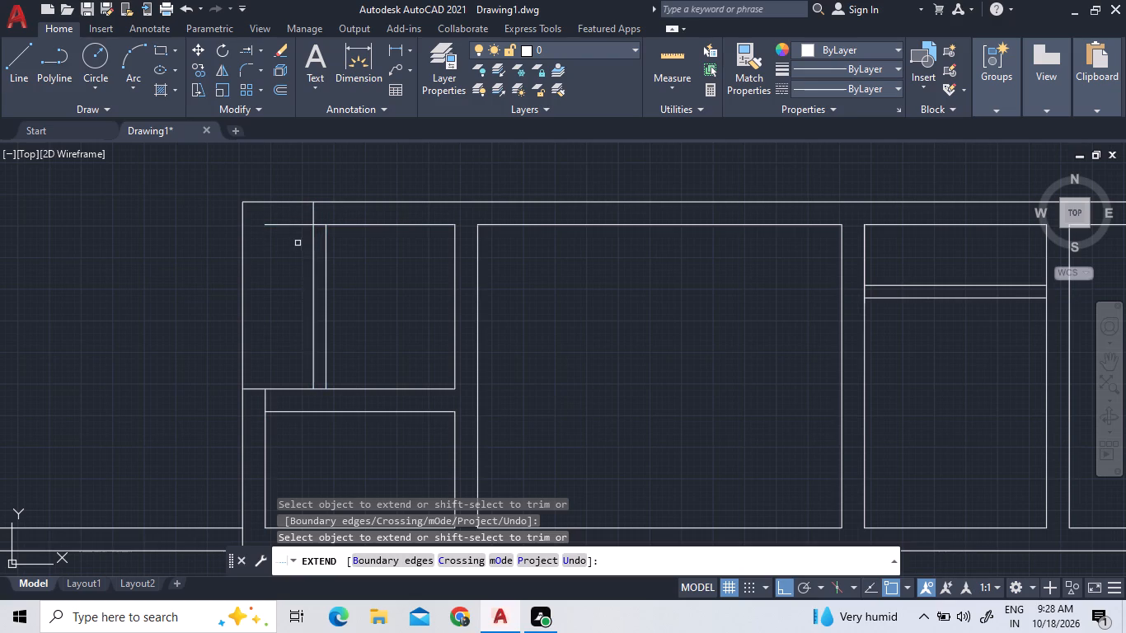
click(303, 246)
Trim the top, outer left and bottom wall lines beyond the upper-left room's thin partition, plus the piece between the partition lines at the top.
click(265, 46)
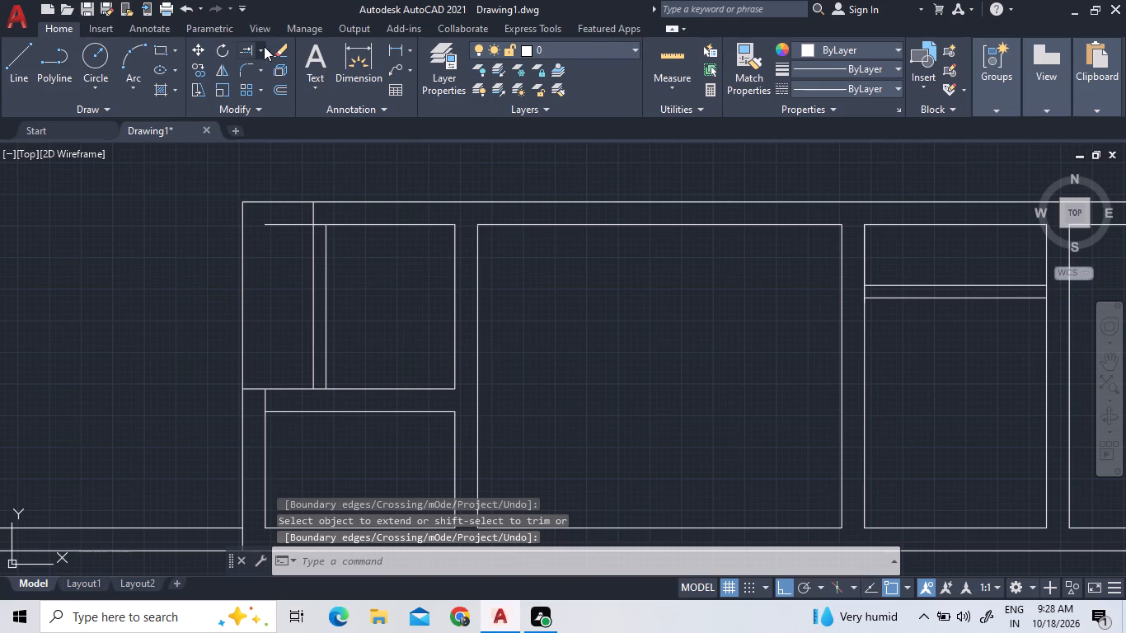
click(264, 63)
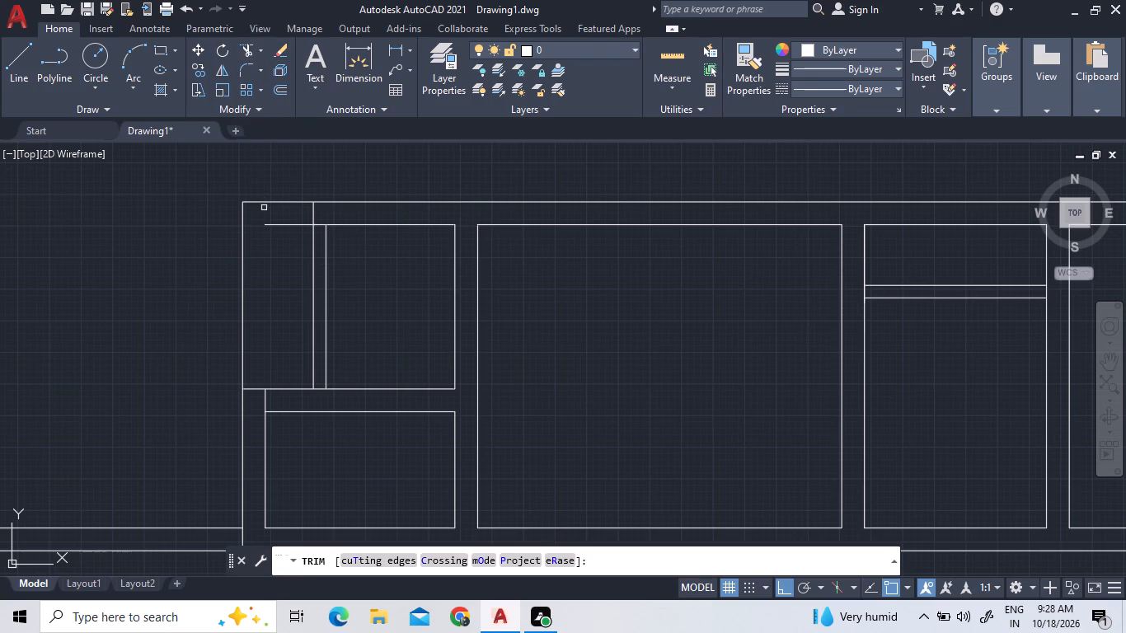
double_click(267, 203)
double_click(279, 227)
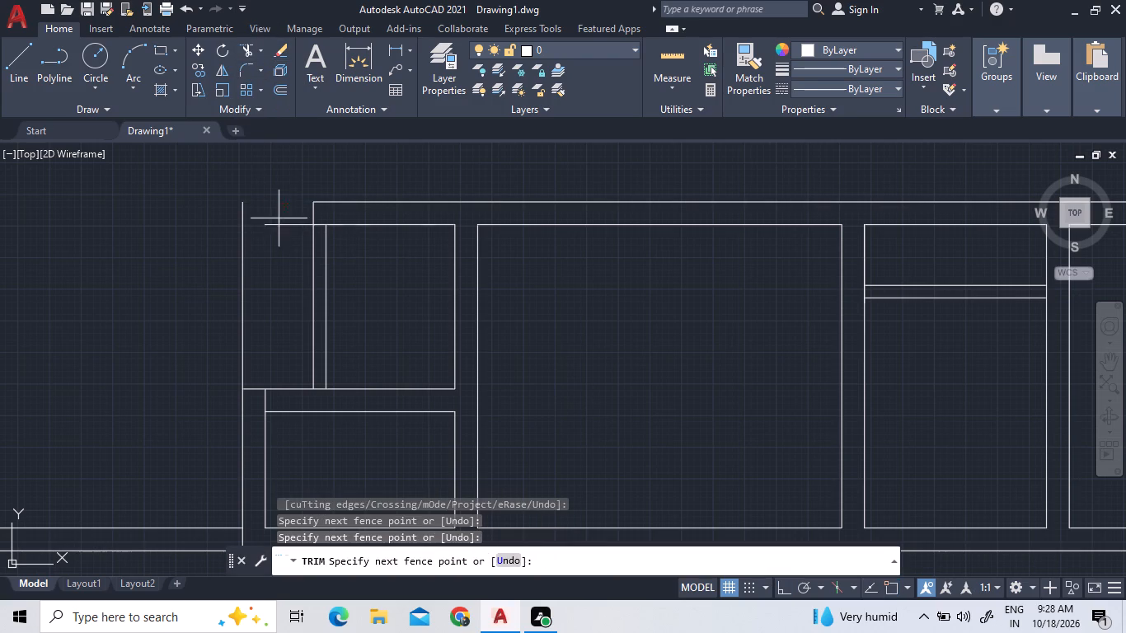
double_click(274, 202)
click(265, 215)
double_click(213, 229)
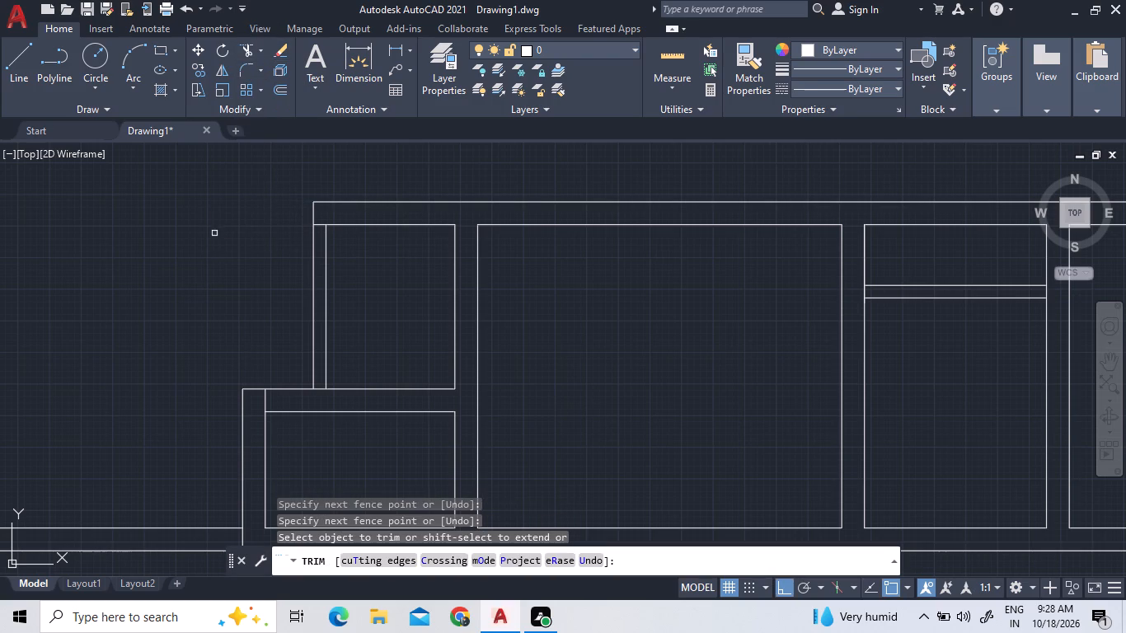
click(321, 223)
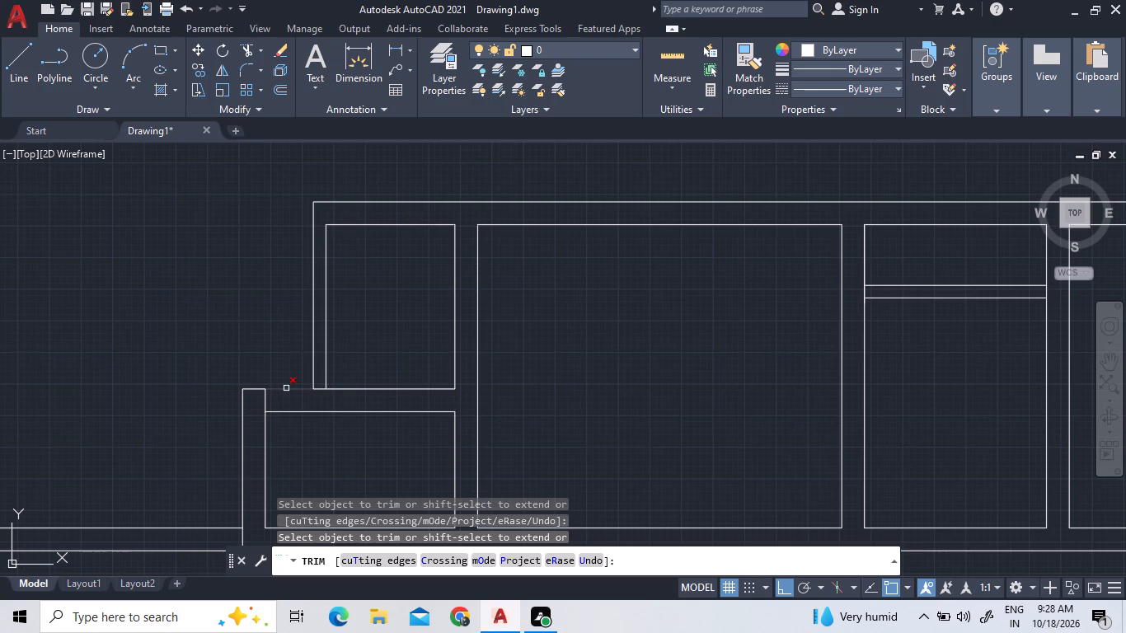
double_click(286, 388)
Extend the thin partition's outer line down to the lower-left room's top line.
click(260, 46)
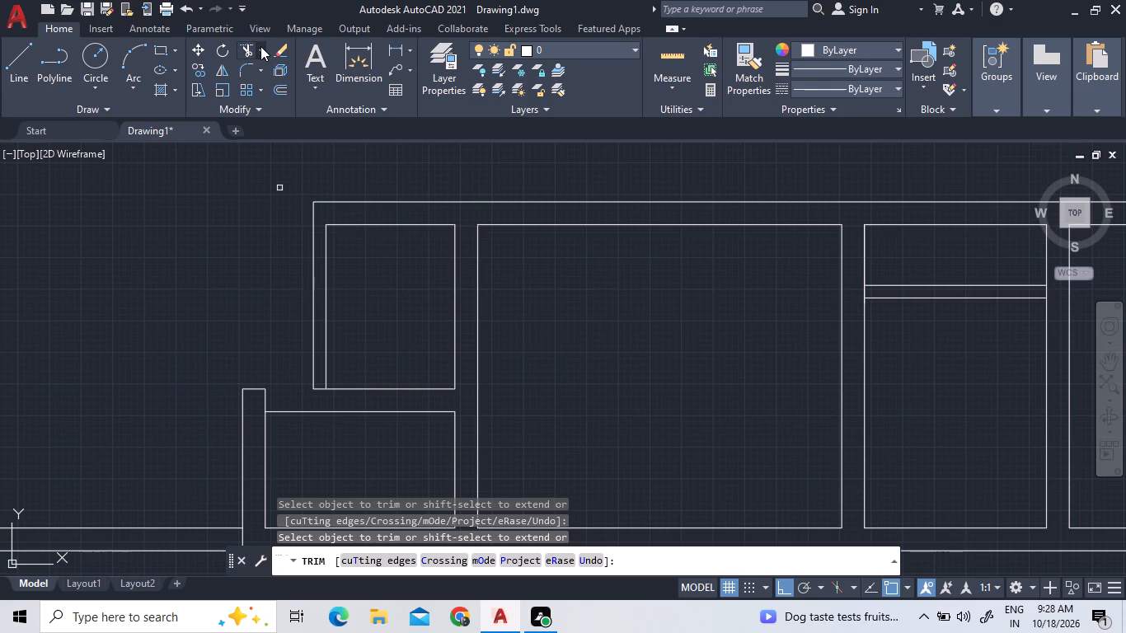
click(268, 104)
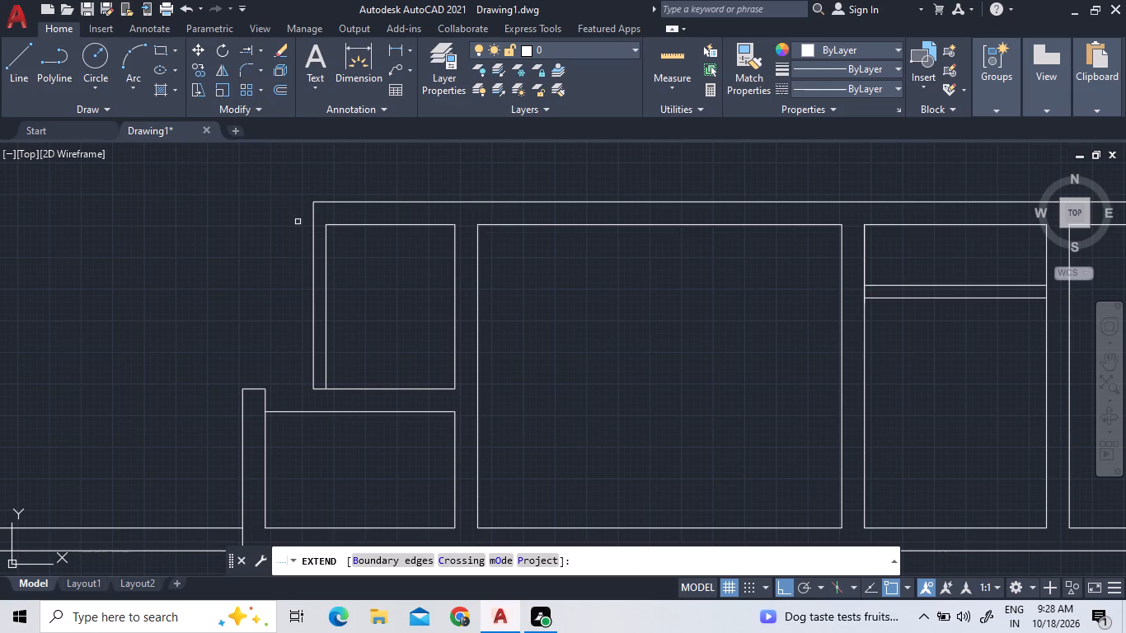
click(311, 236)
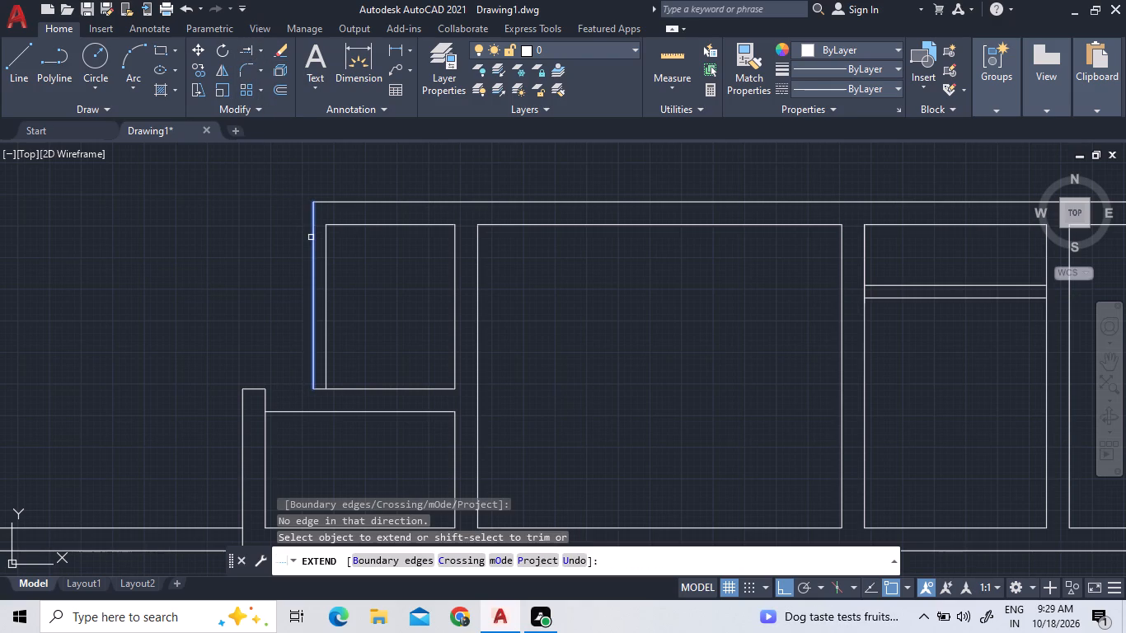
double_click(315, 369)
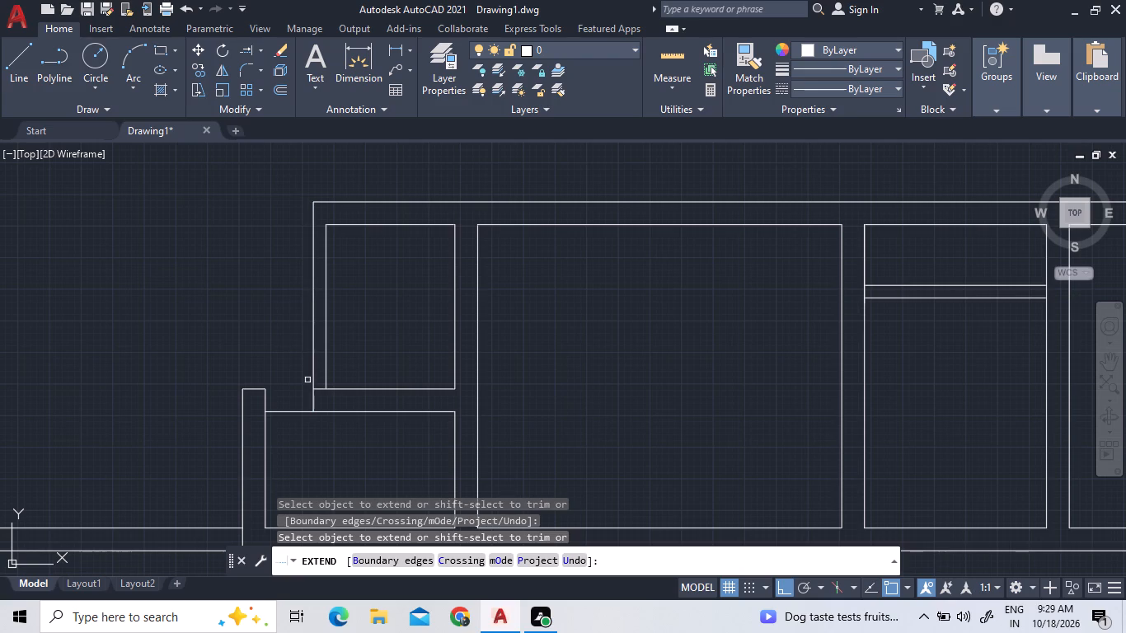
Trim the lower-left room's top line left of the thin partition and the leftover pieces inside the partition's lower corner and the bottom wall.
click(261, 50)
click(262, 76)
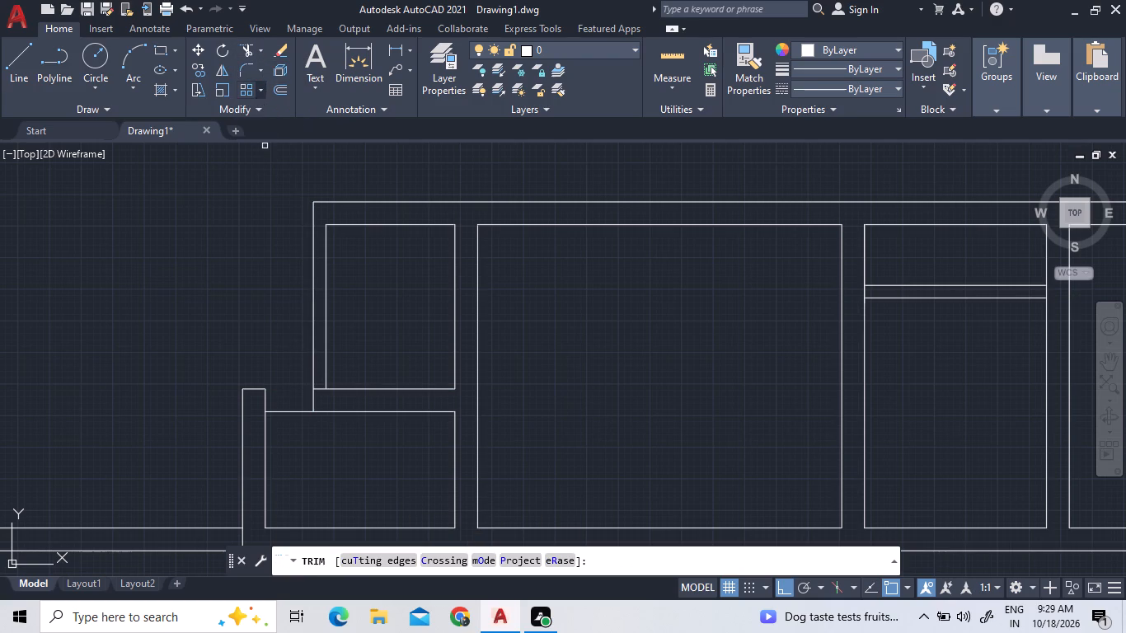
click(279, 414)
click(319, 391)
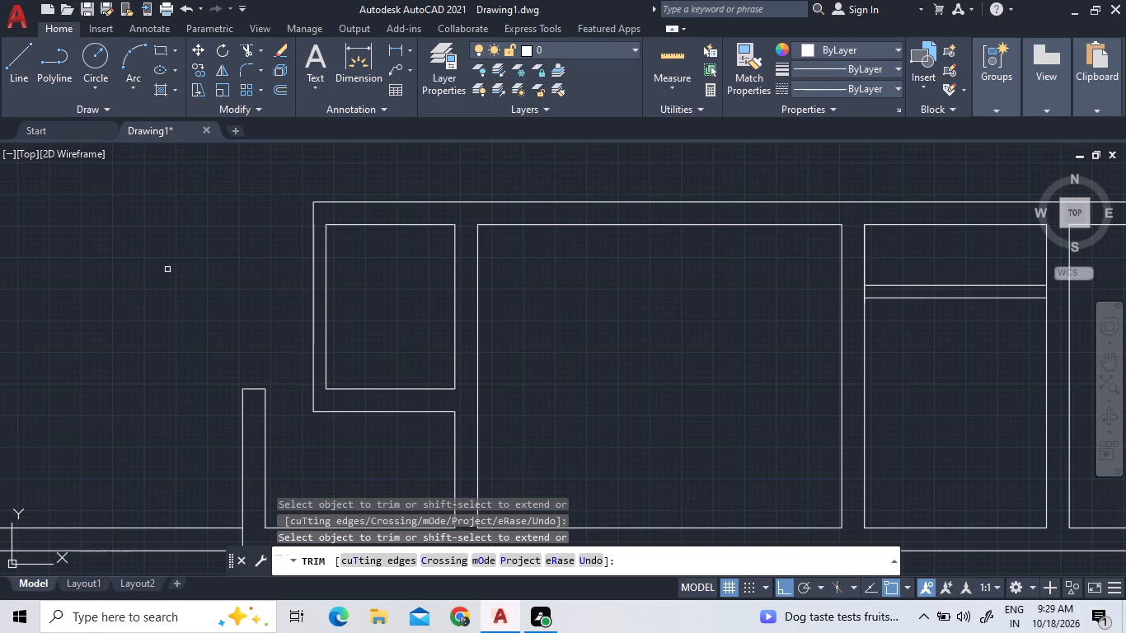
scroll(167, 270, down, 1)
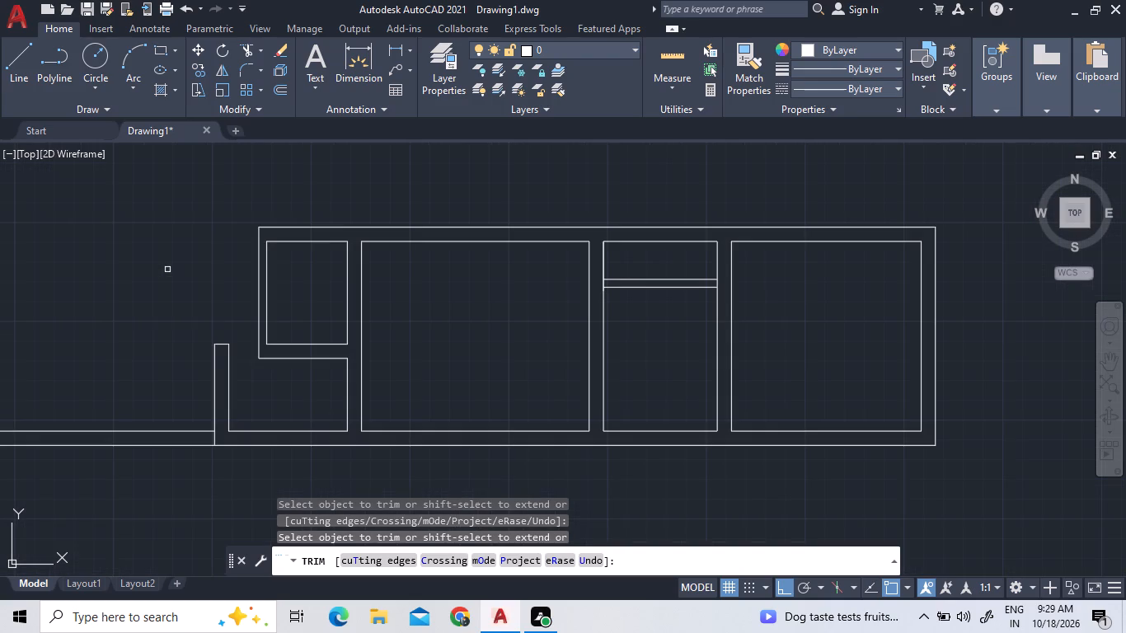
click(214, 437)
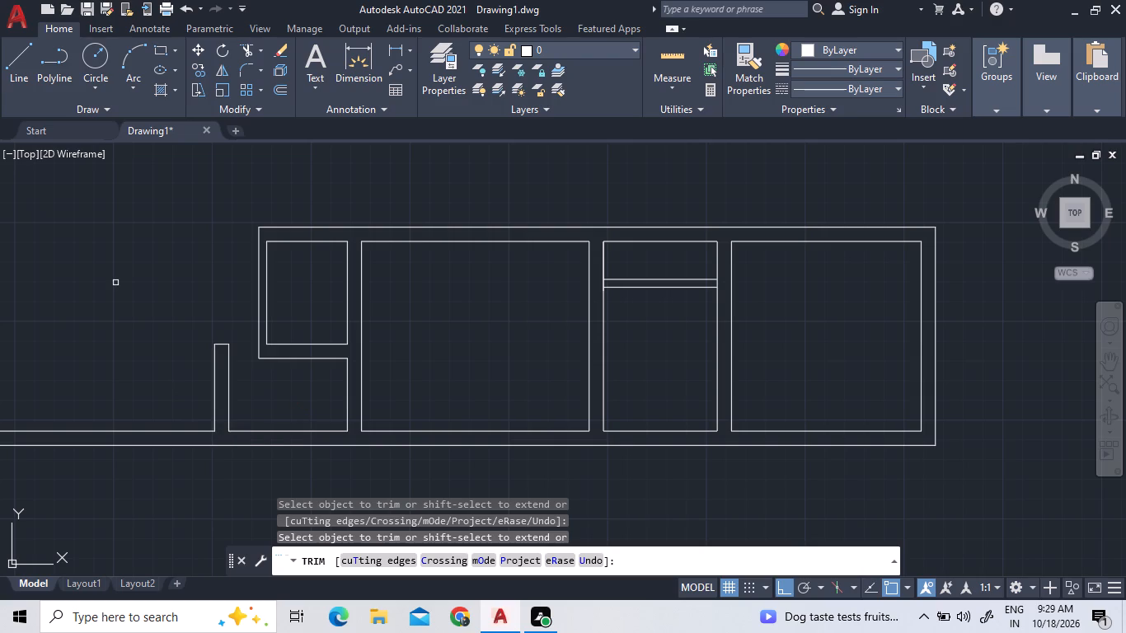
right_click(114, 283)
click(124, 291)
Offset the left line of the short vertical wall stub 5'3" to the left.
scroll(124, 291, down, 3)
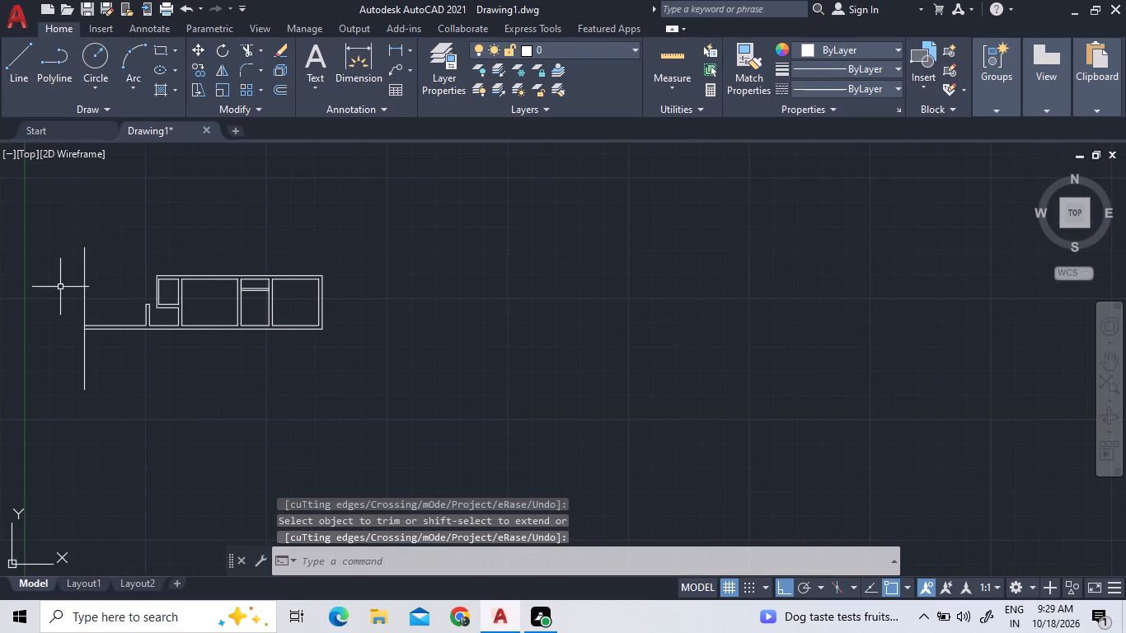
scroll(61, 308, up, 3)
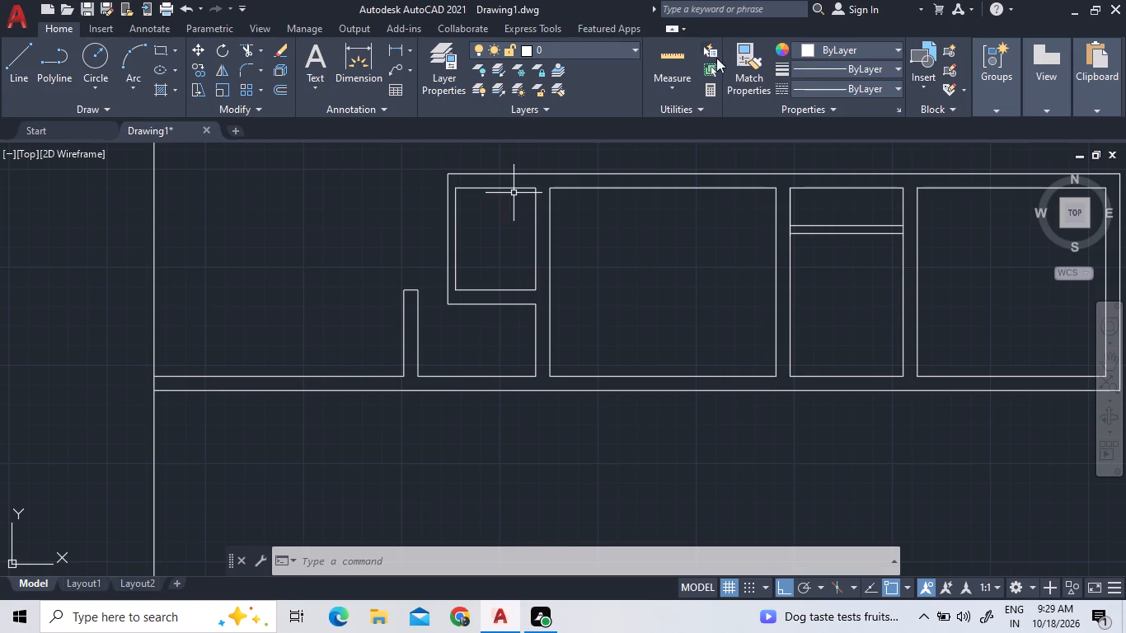
click(677, 51)
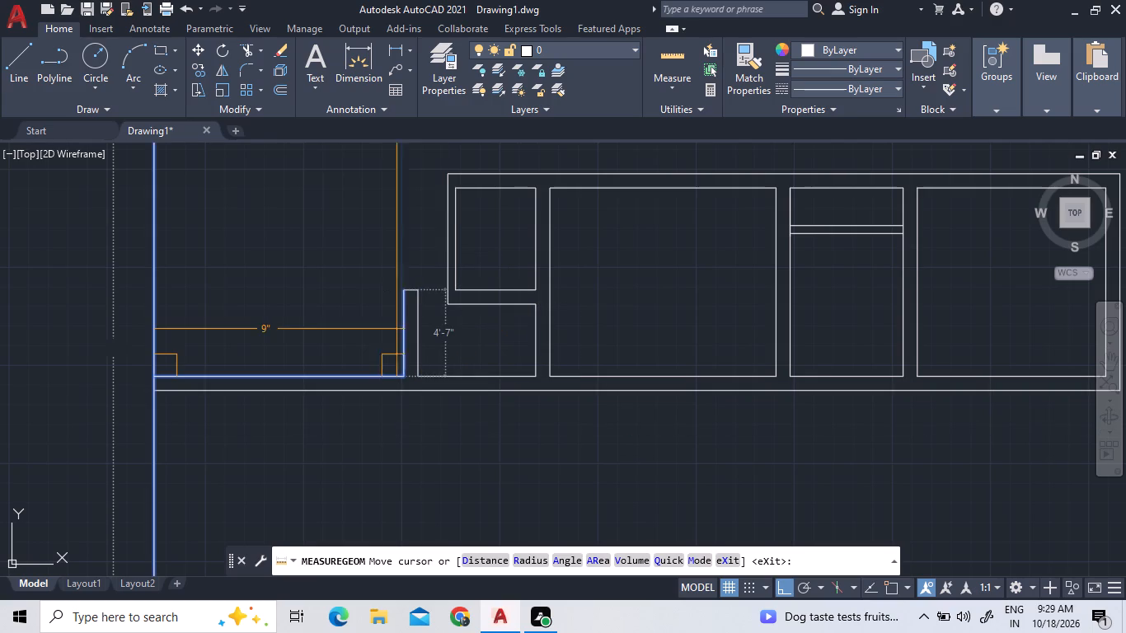
double_click(283, 91)
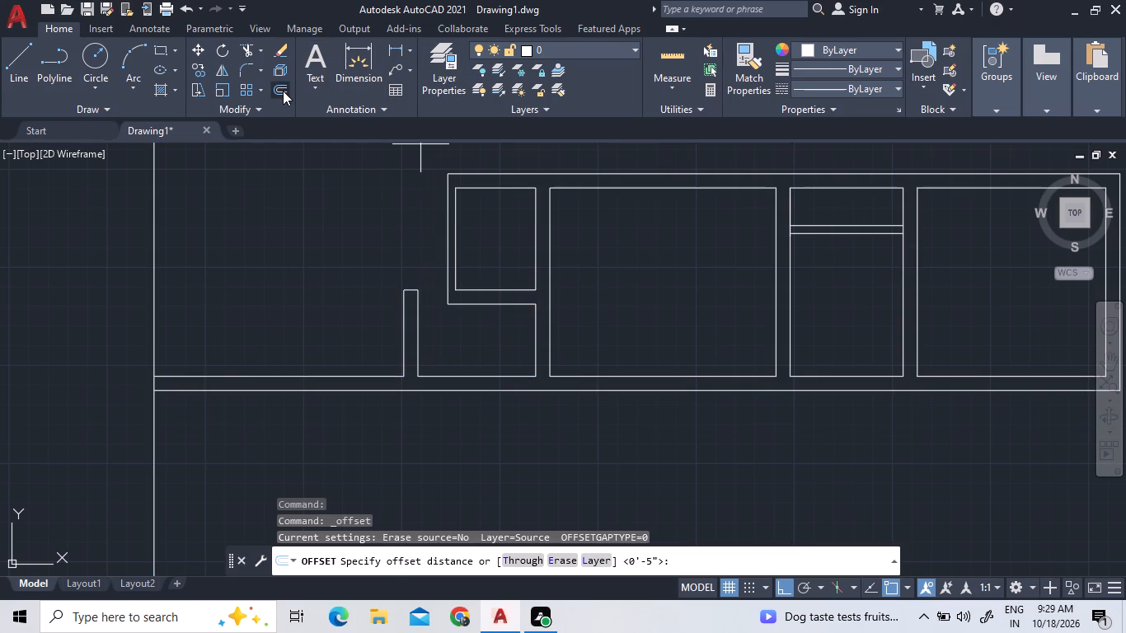
text(5')
key(3)
key(shift+quotedbl)
key(Return)
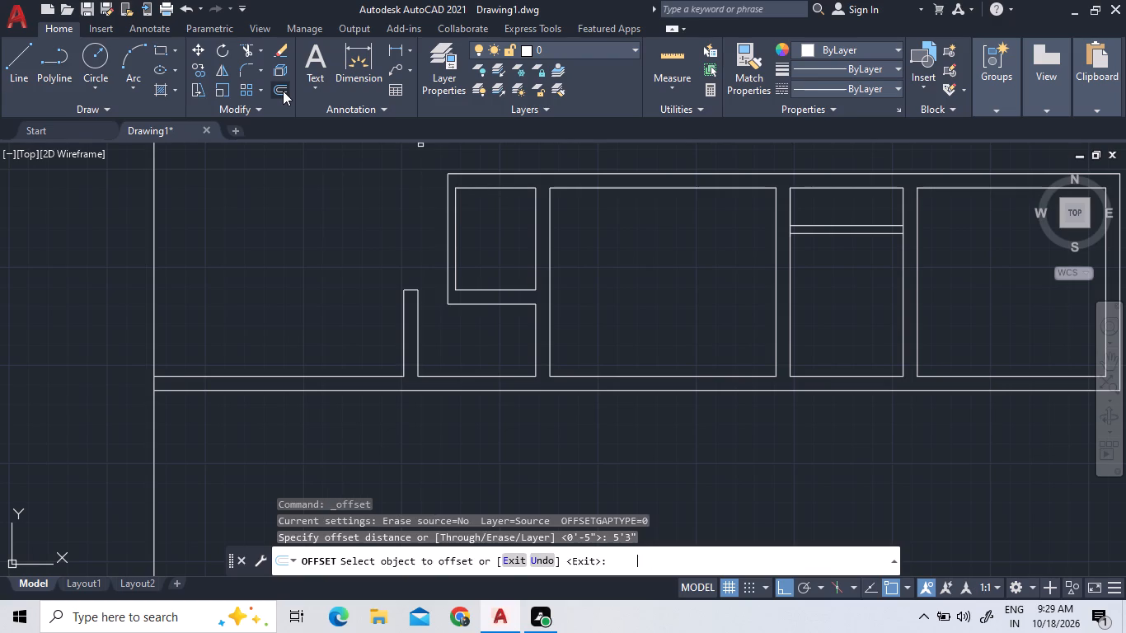
click(405, 331)
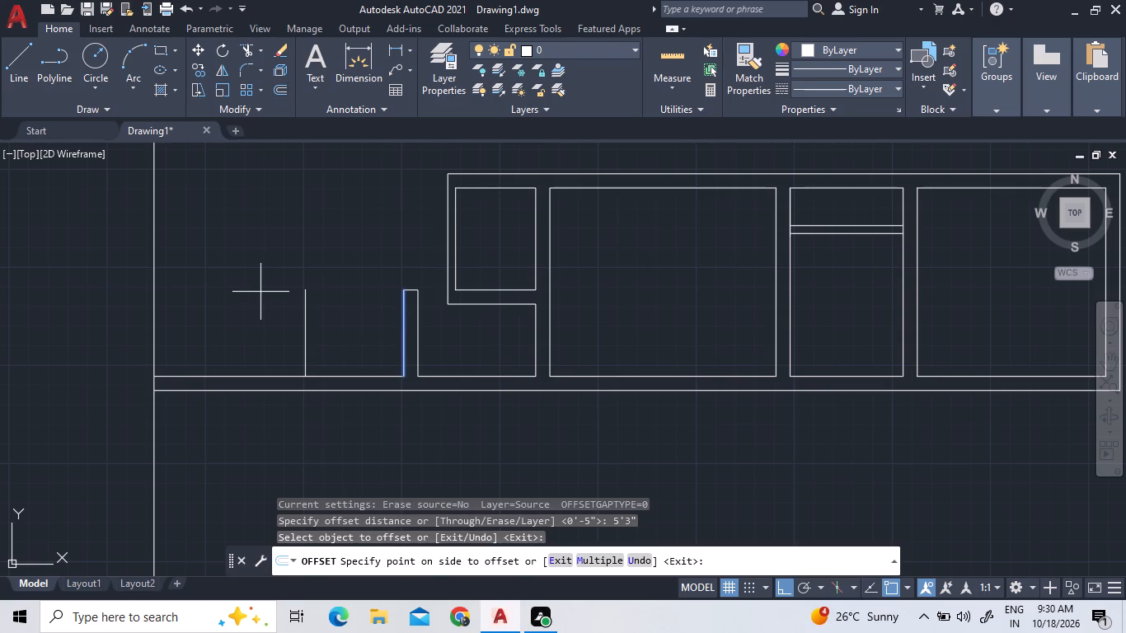
double_click(260, 292)
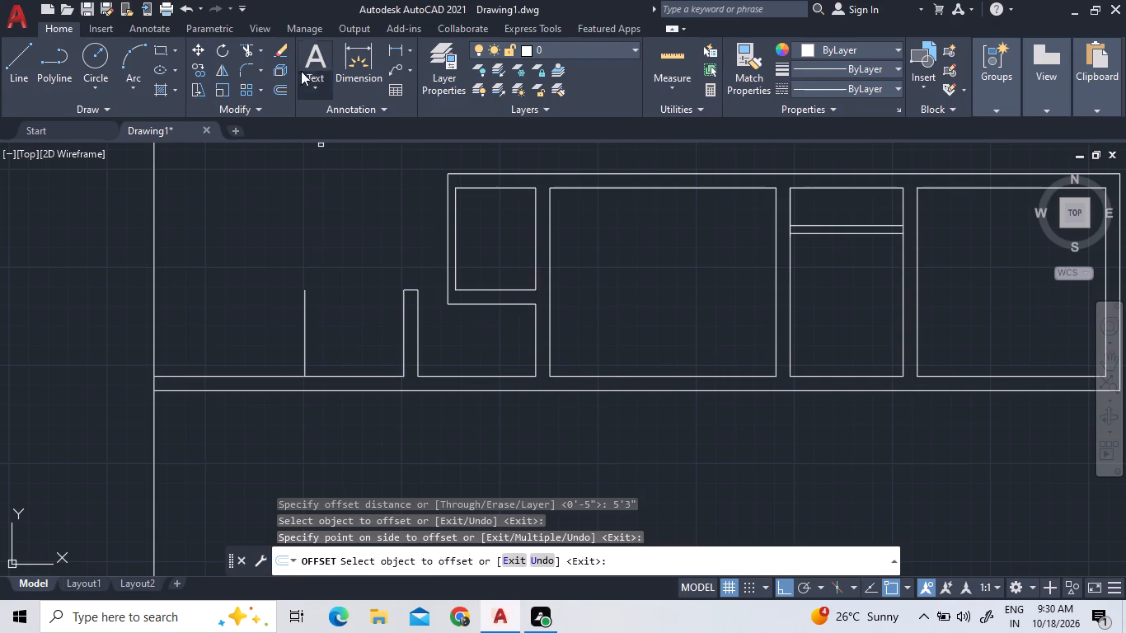
Offset the new vertical line 9" to the left to form another wall.
double_click(280, 90)
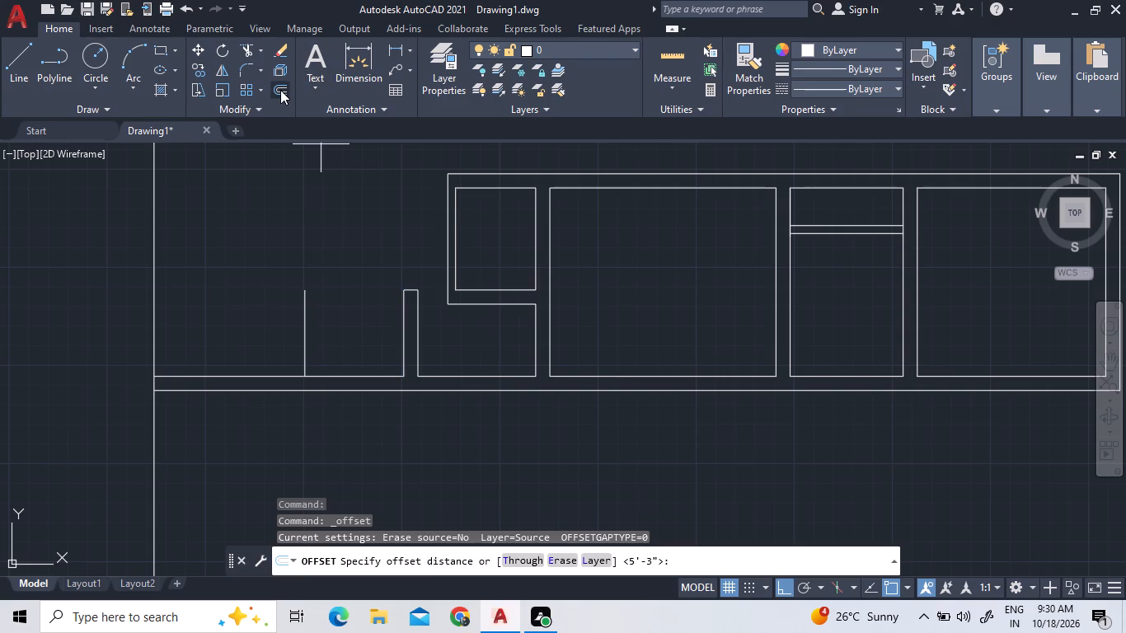
text(9")
key(Return)
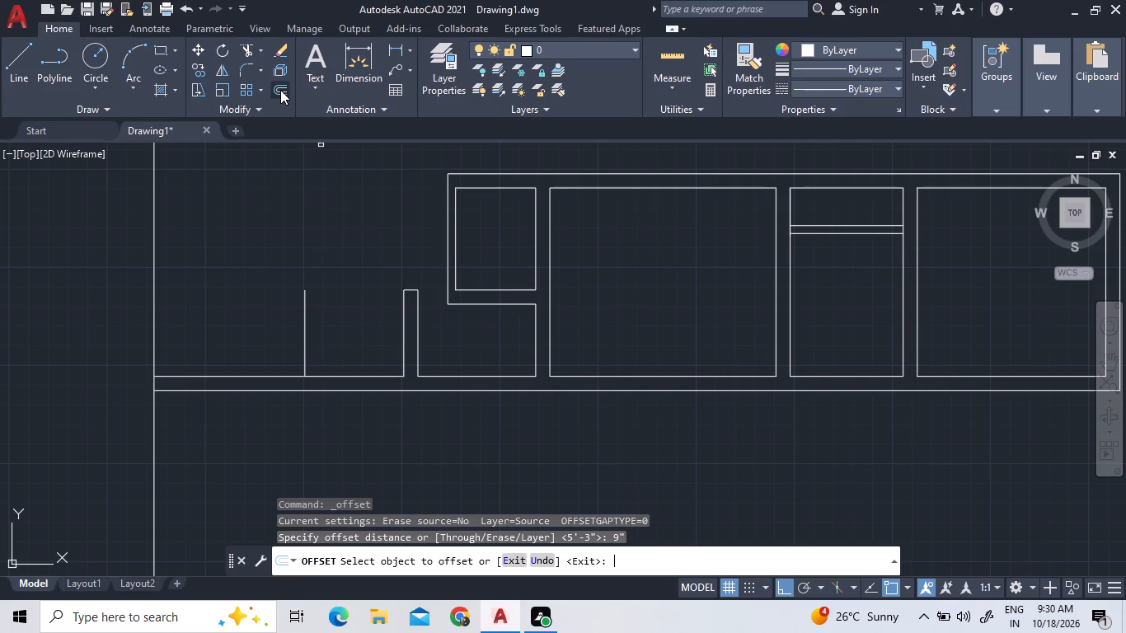
click(306, 307)
triple_click(213, 270)
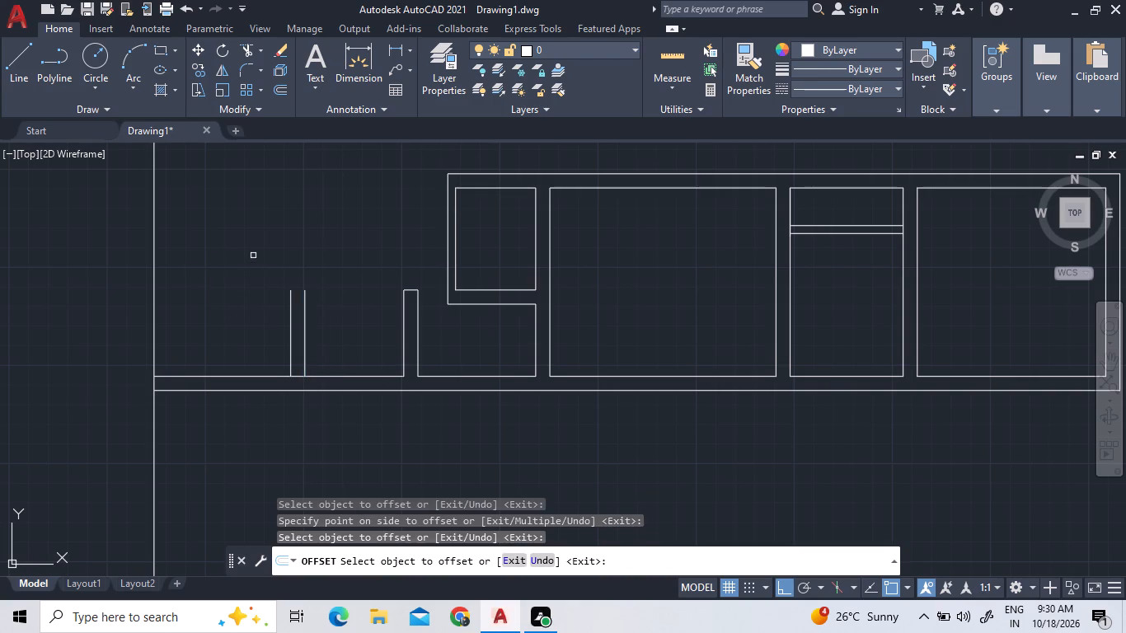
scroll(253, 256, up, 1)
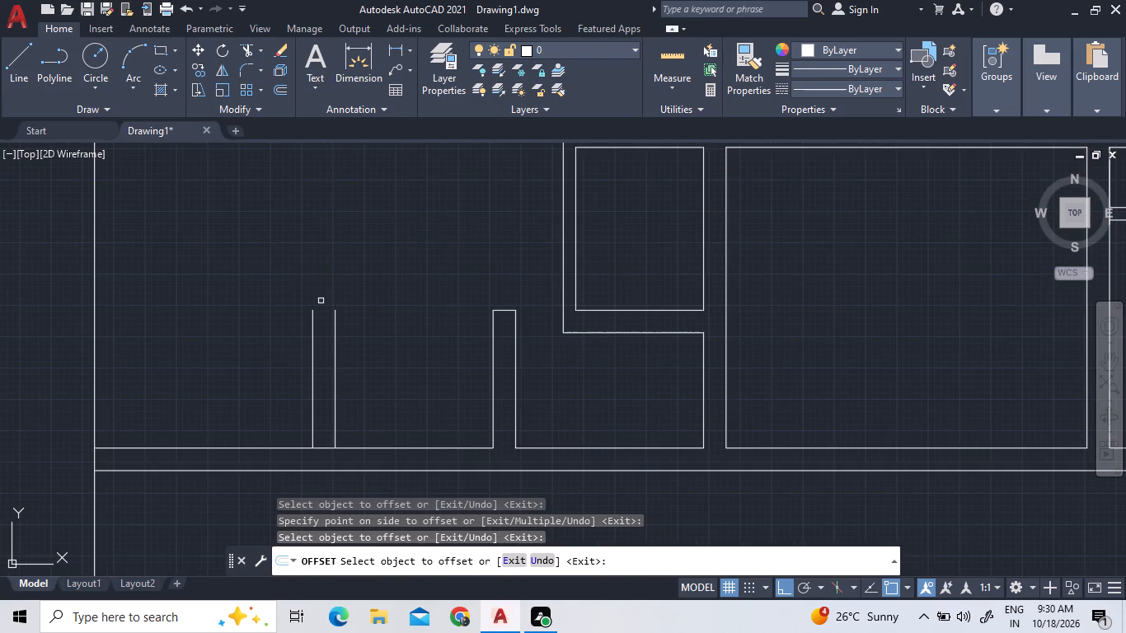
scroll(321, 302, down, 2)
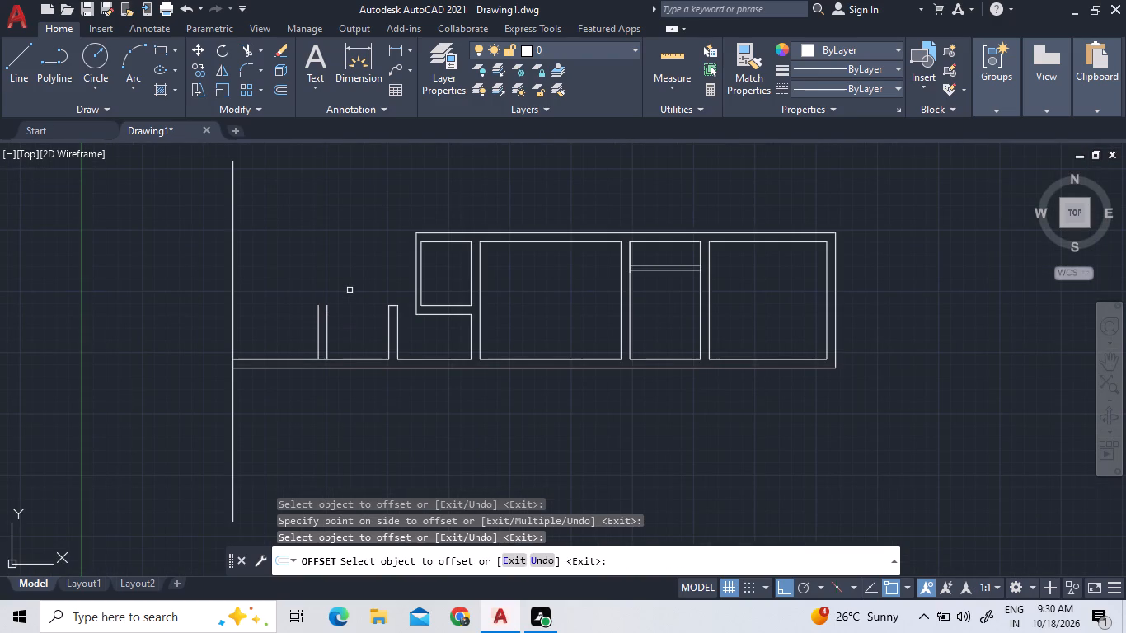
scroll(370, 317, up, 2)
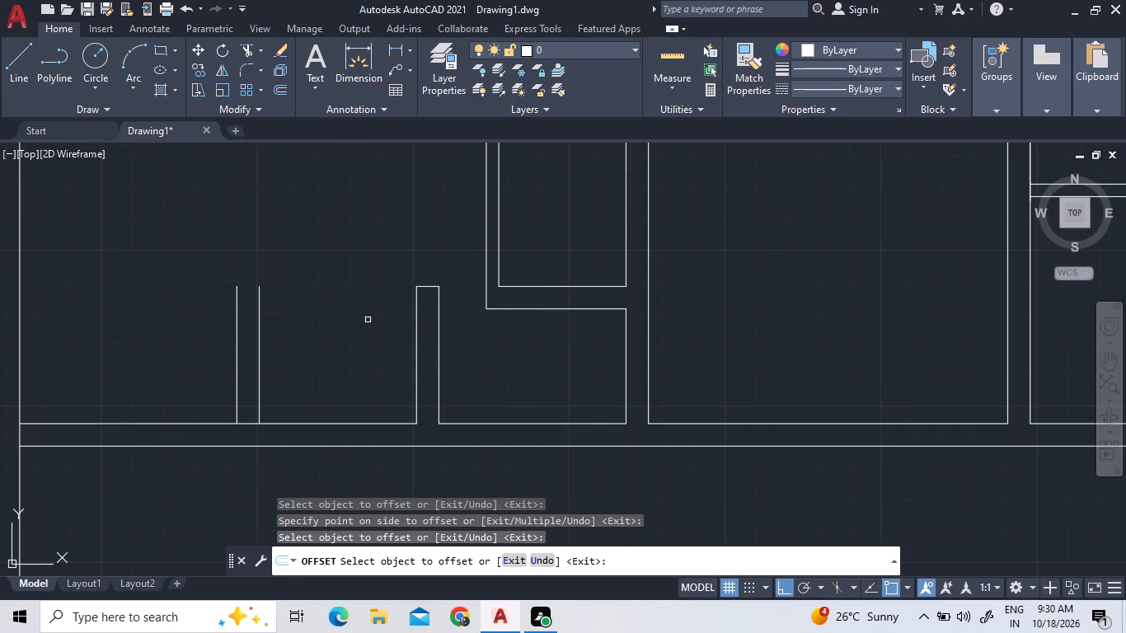
Erase the two horizontal lines forming the bottom wall of the small upper-left room.
scroll(368, 325, down, 1)
right_click(469, 349)
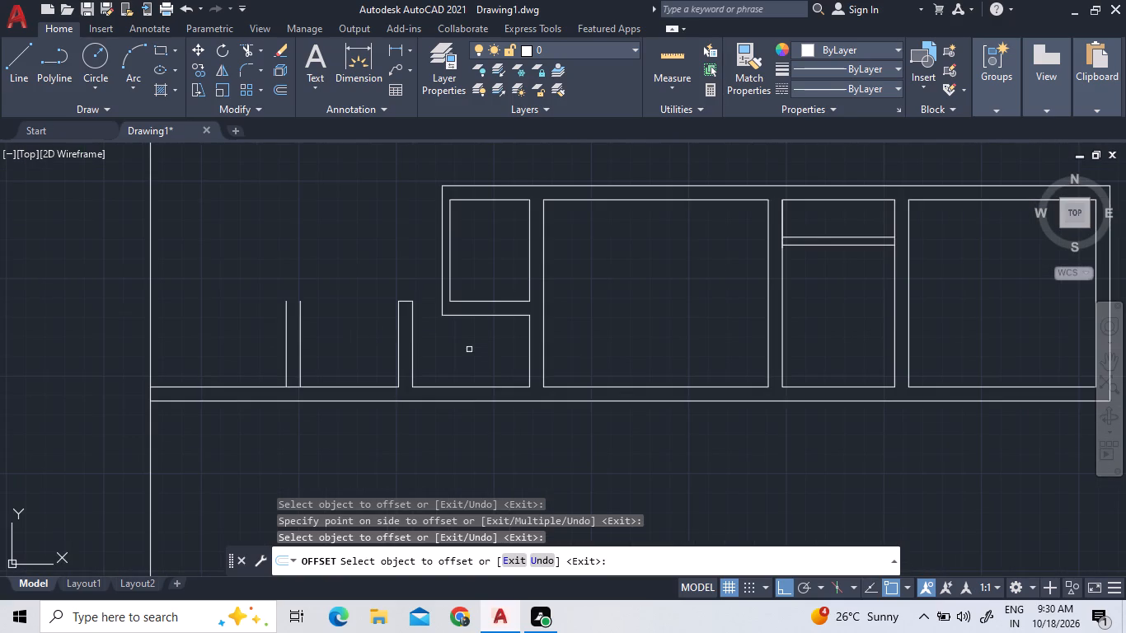
click(481, 359)
click(488, 334)
click(483, 276)
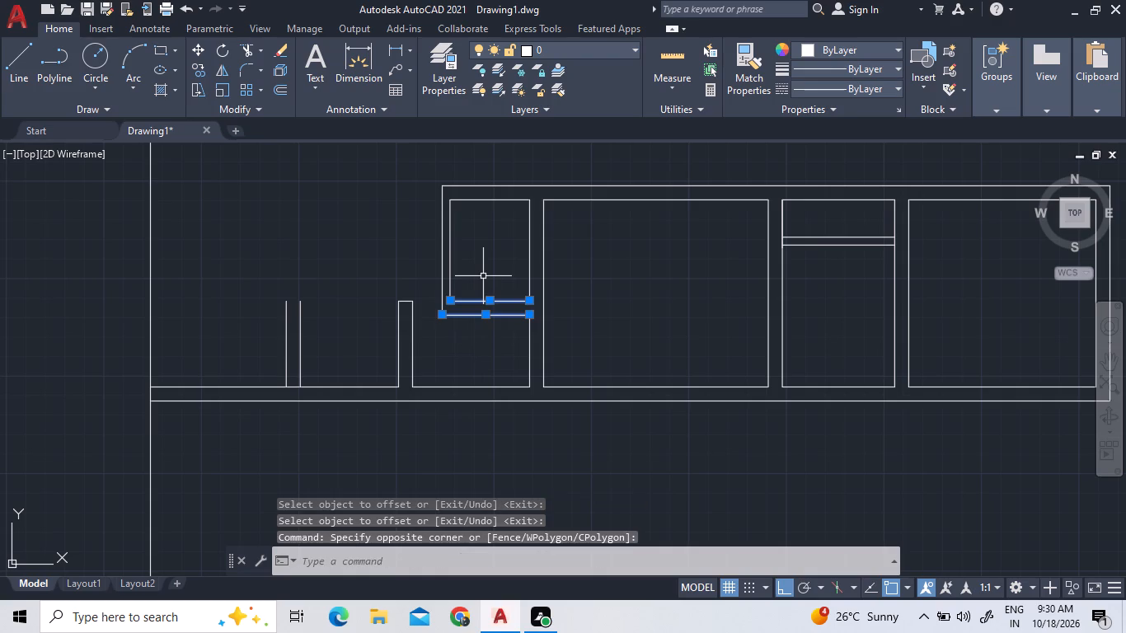
key(Delete)
key(Delete)
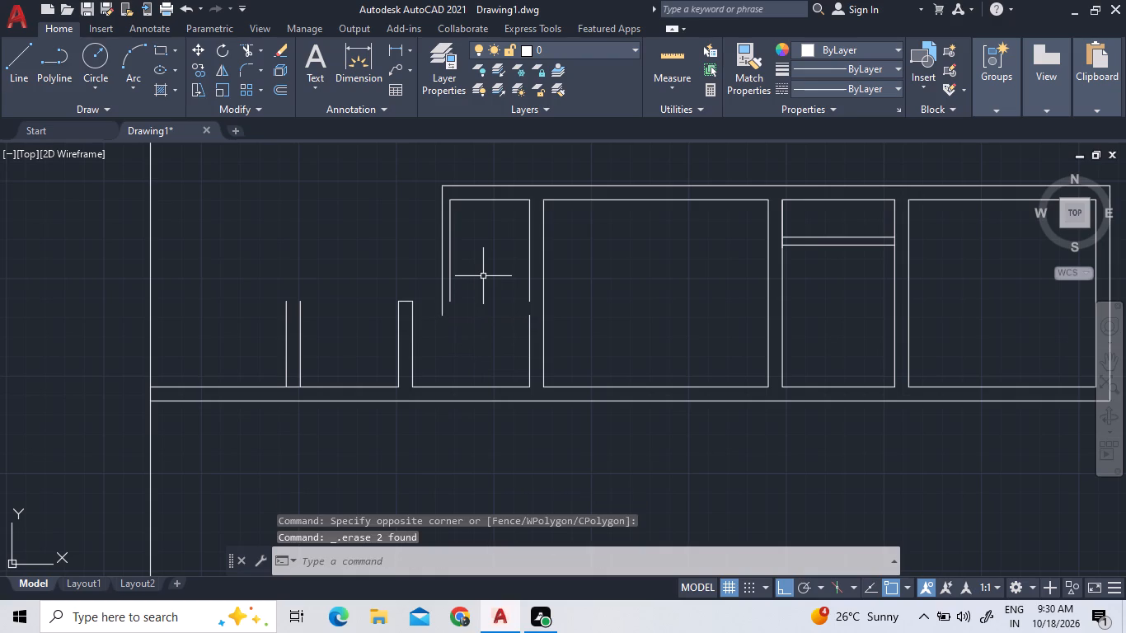
click(484, 276)
click(485, 275)
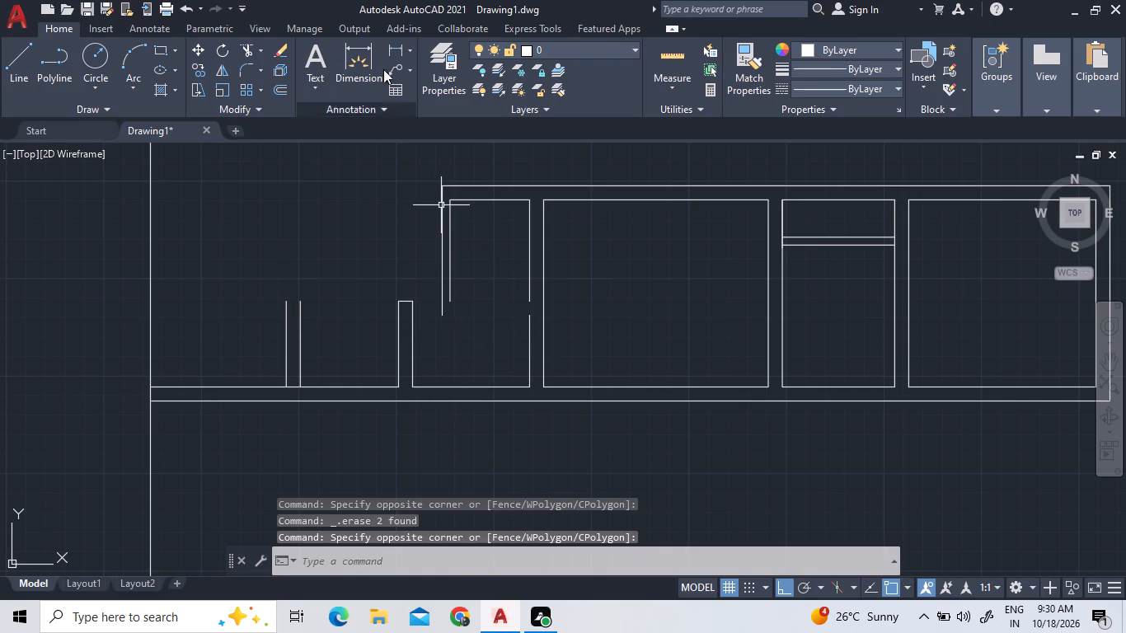
Offset the inner bottom wall line between the stub and the small room's right wall 5' upward.
click(284, 85)
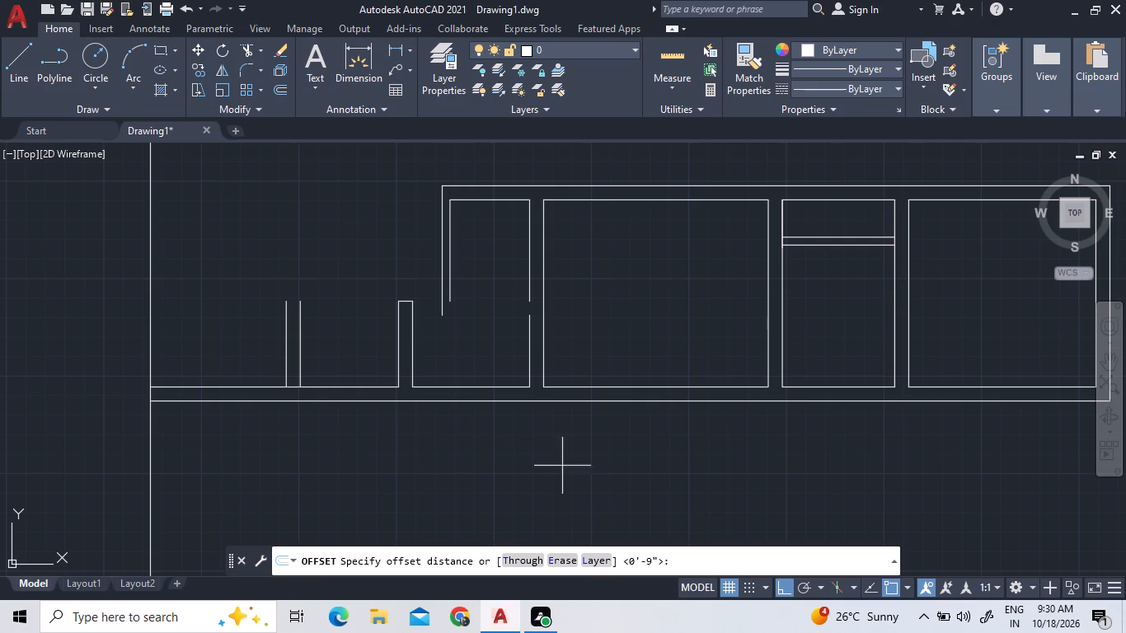
click(470, 387)
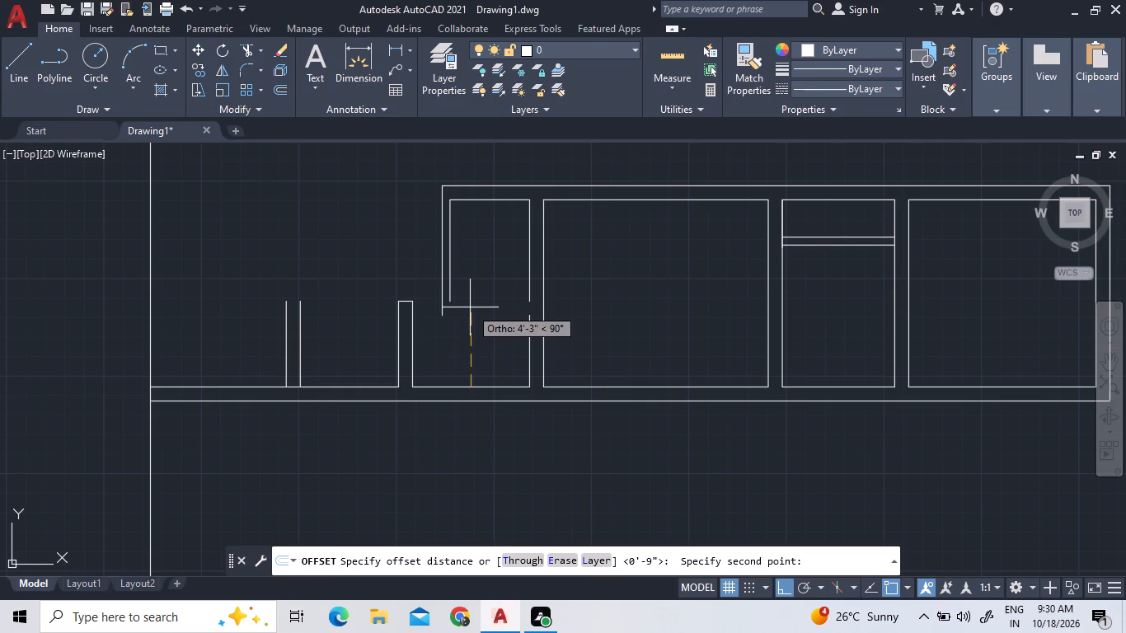
key(5)
key(apostrophe)
key(Return)
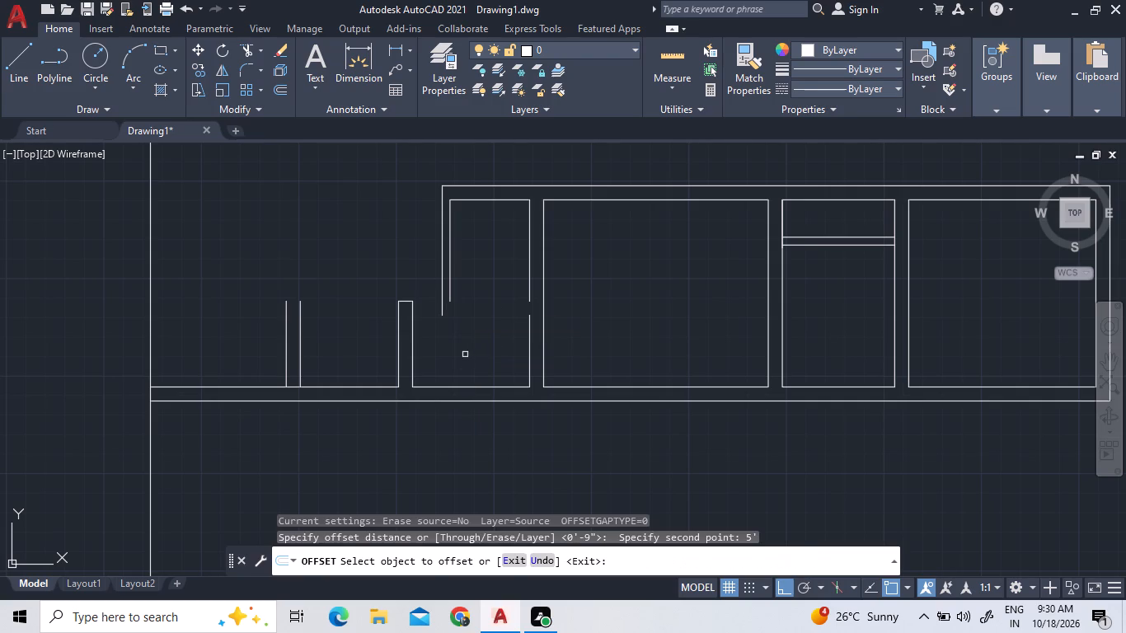
click(469, 387)
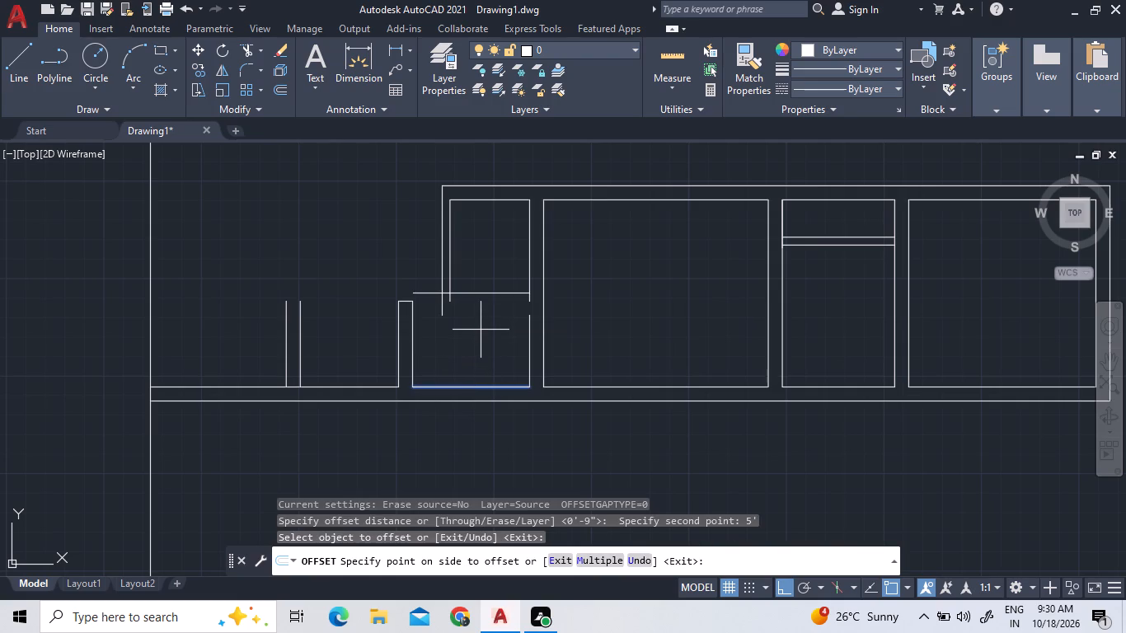
double_click(481, 329)
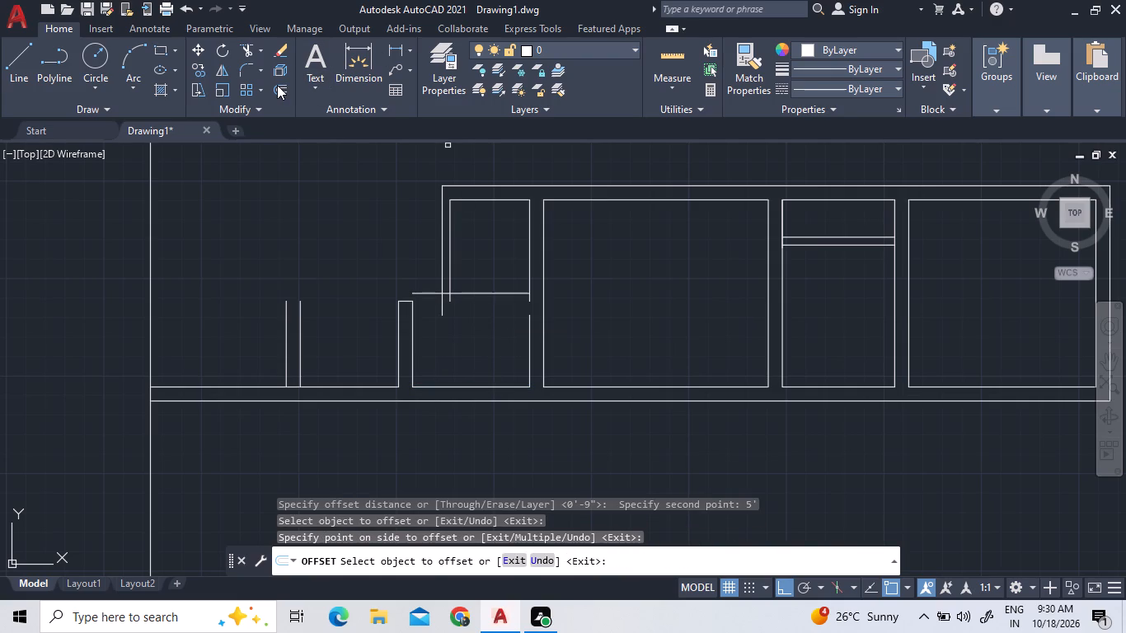
Offset the new horizontal line 9" upward to form the wall's second line.
click(277, 85)
text(9")
key(Return)
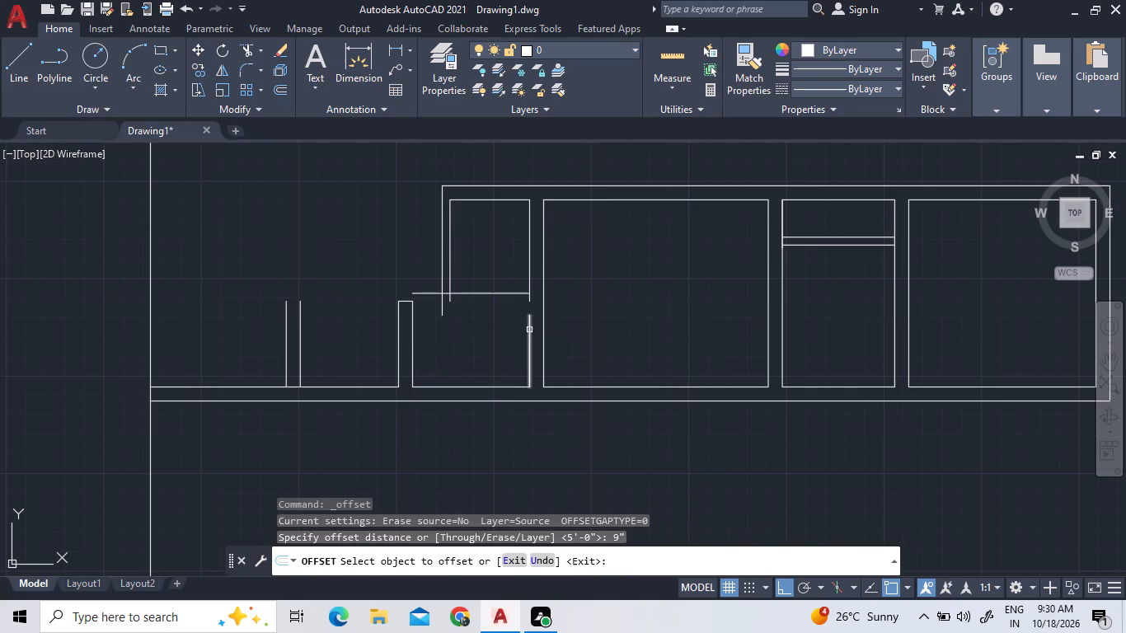
click(490, 293)
double_click(490, 268)
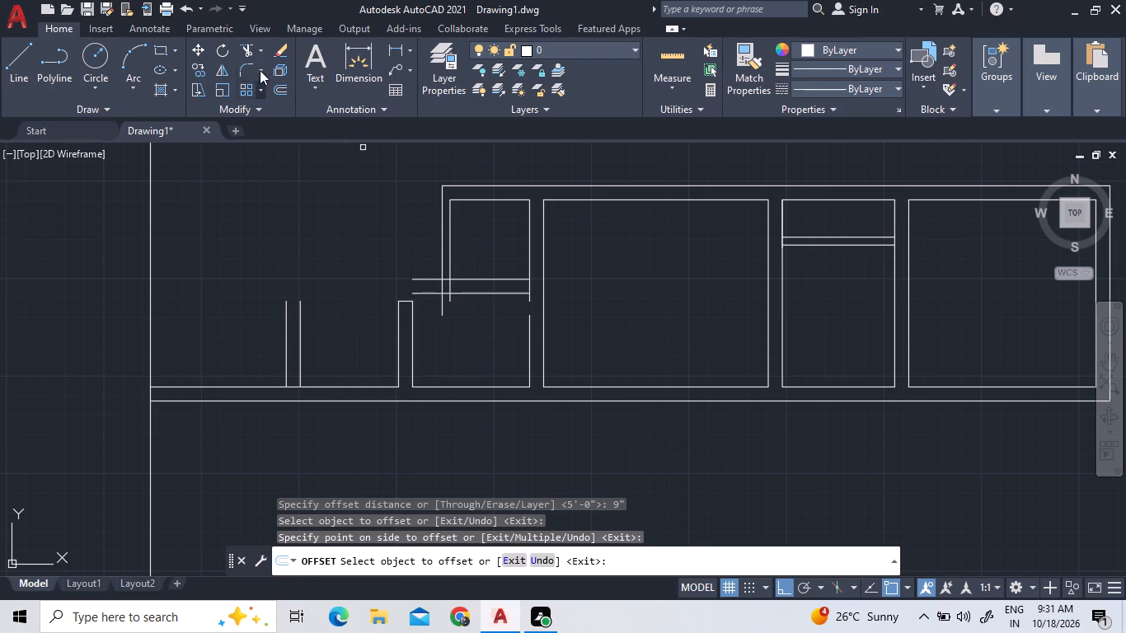
Extend both new horizontal lines to the far-left vertical line and the stub's two vertical lines up to the upper one.
click(260, 49)
click(264, 99)
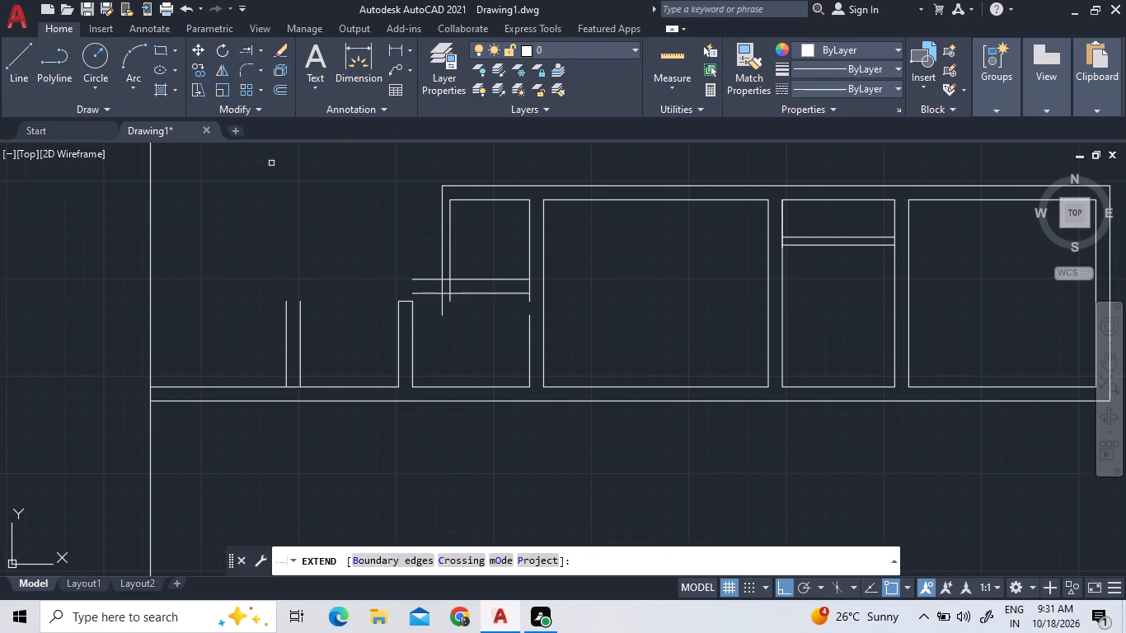
click(413, 335)
click(413, 335)
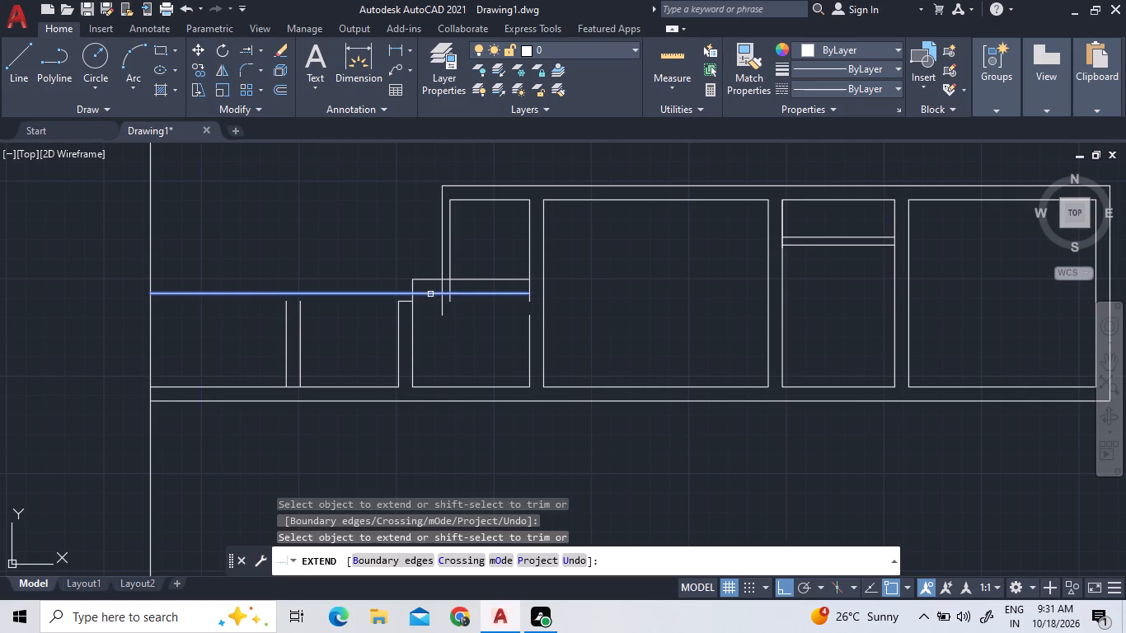
double_click(430, 294)
click(397, 321)
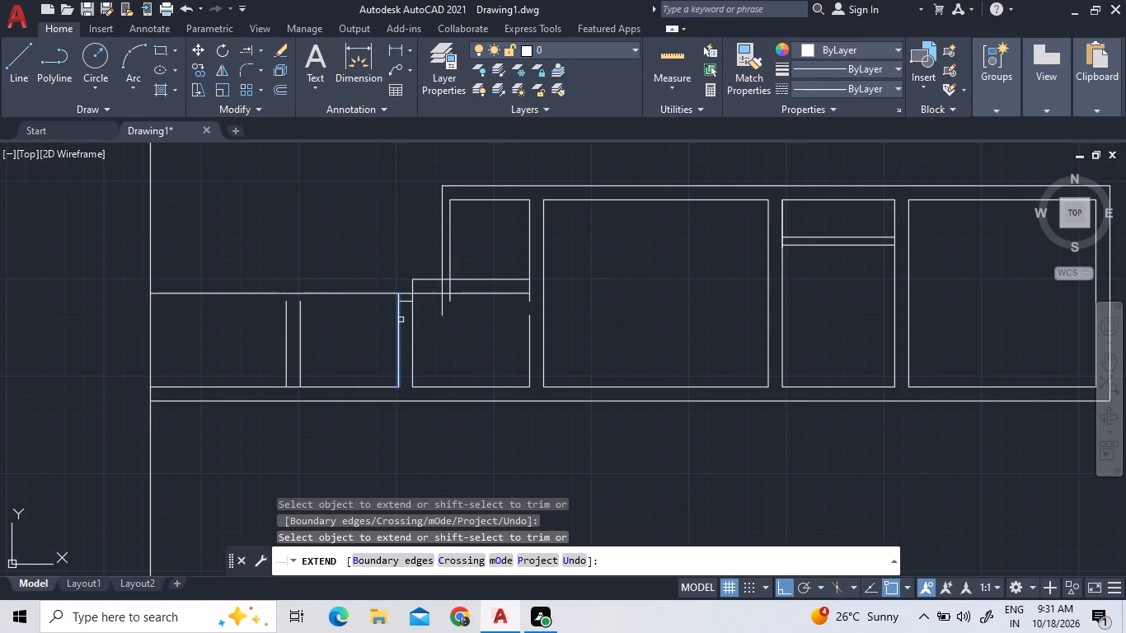
click(430, 281)
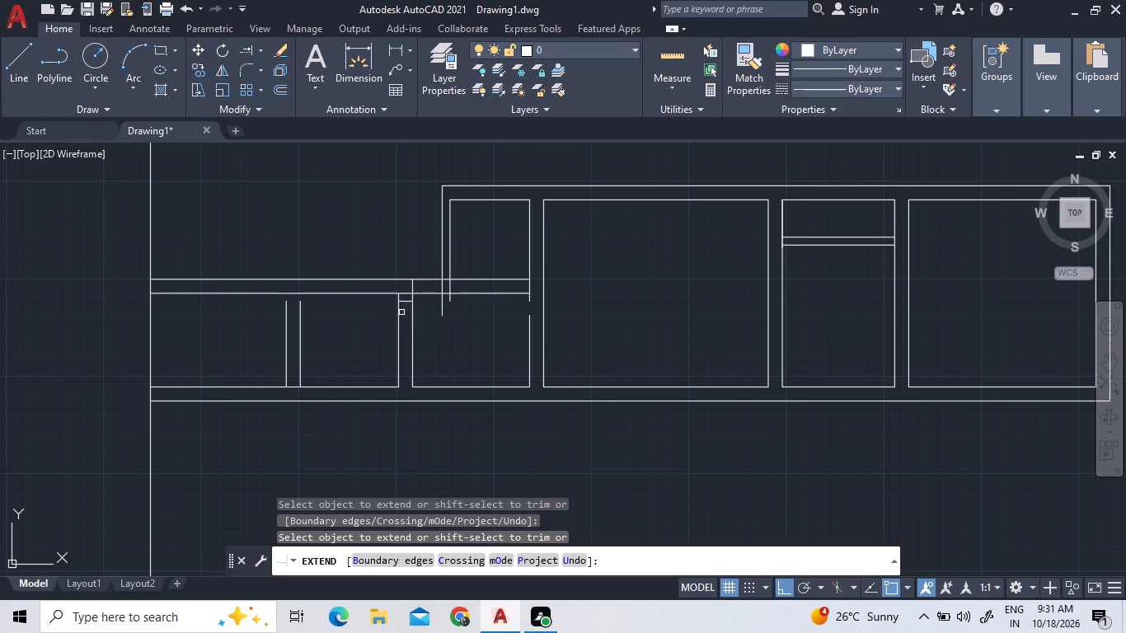
click(396, 321)
Extend the right wall line of the space below the small room up to the new horizontal wall.
double_click(530, 339)
right_click(500, 333)
click(521, 345)
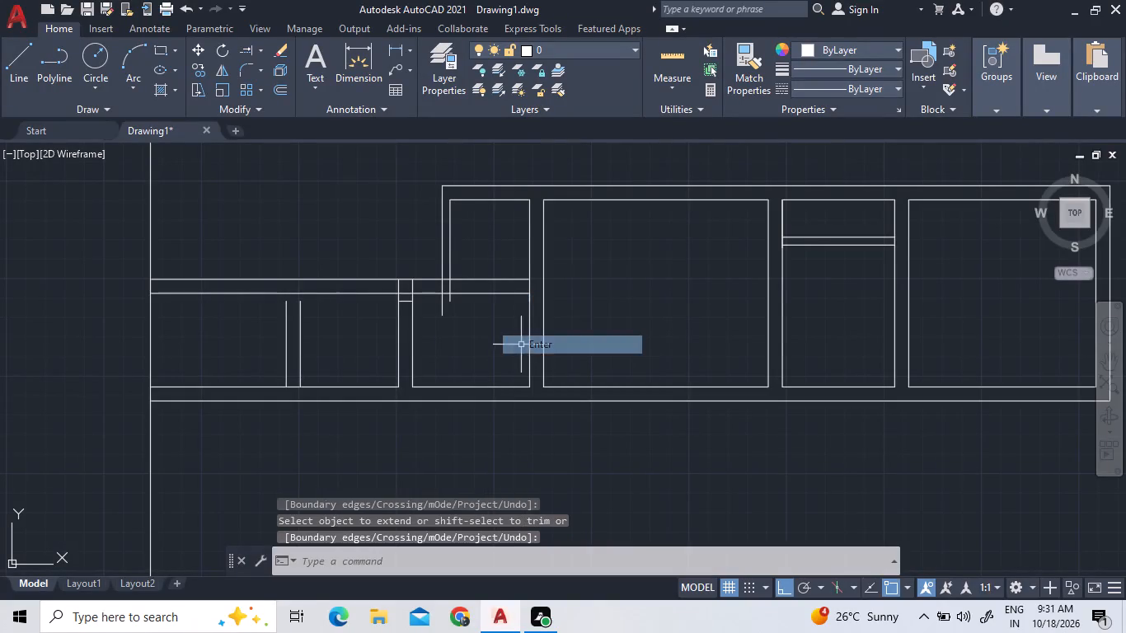
triple_click(493, 321)
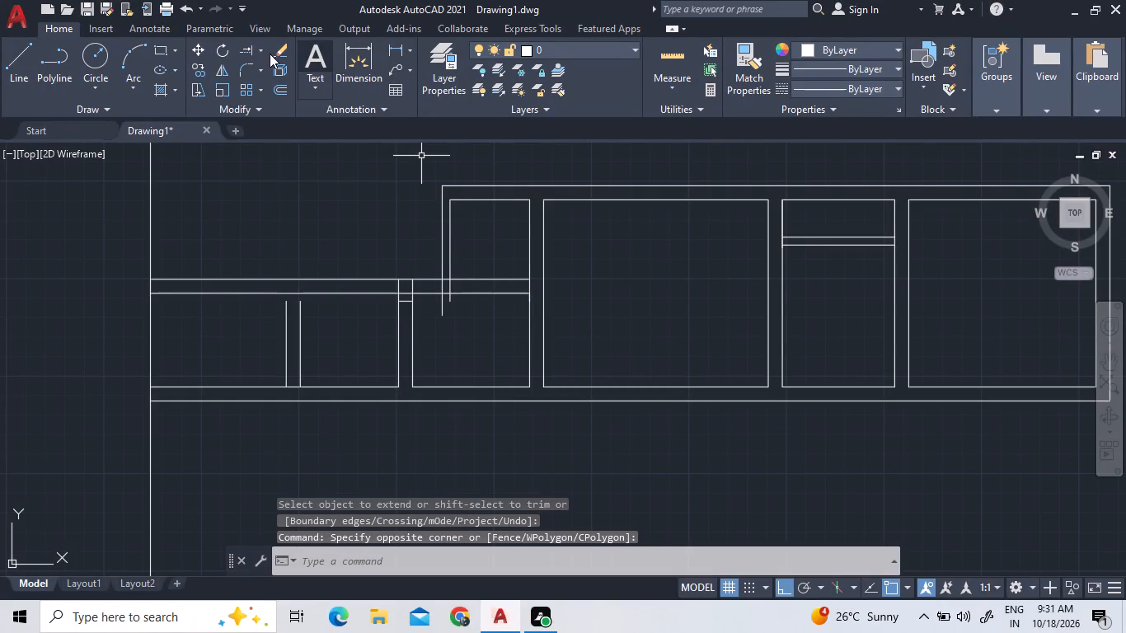
Trim the stub's old top cap and the lower horizontal line's piece between the stub's two lines.
double_click(258, 47)
click(258, 51)
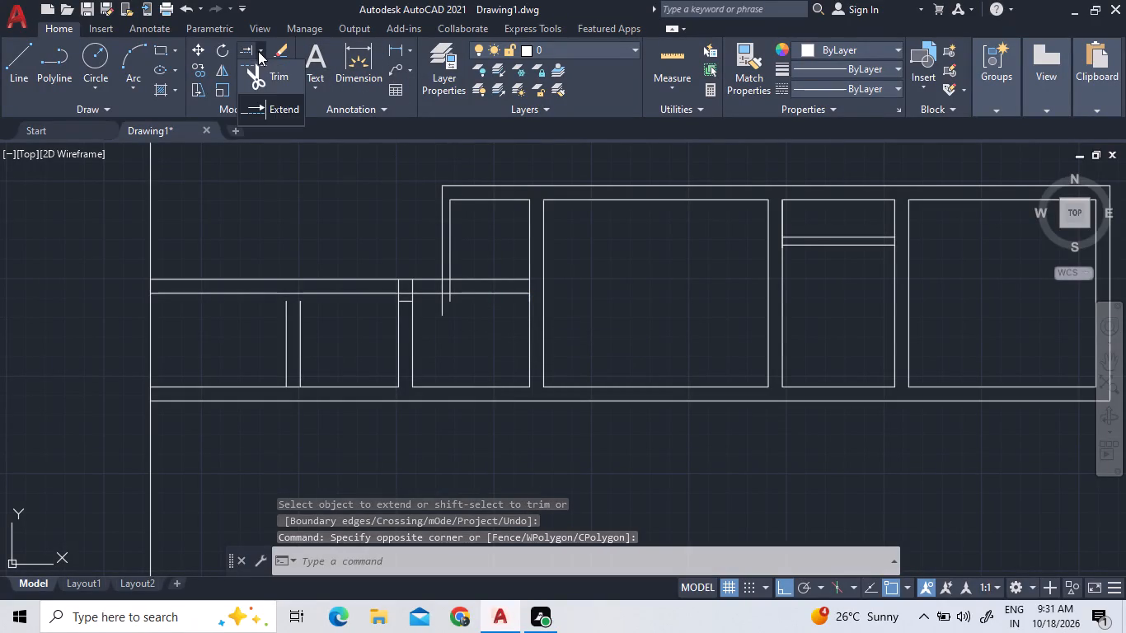
click(261, 64)
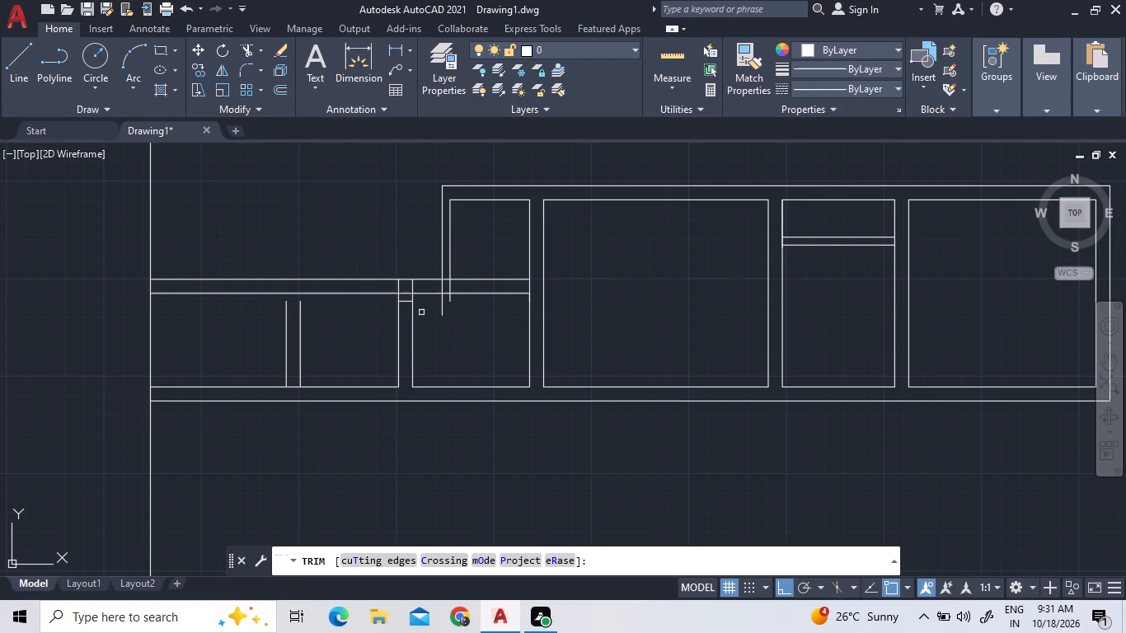
double_click(404, 300)
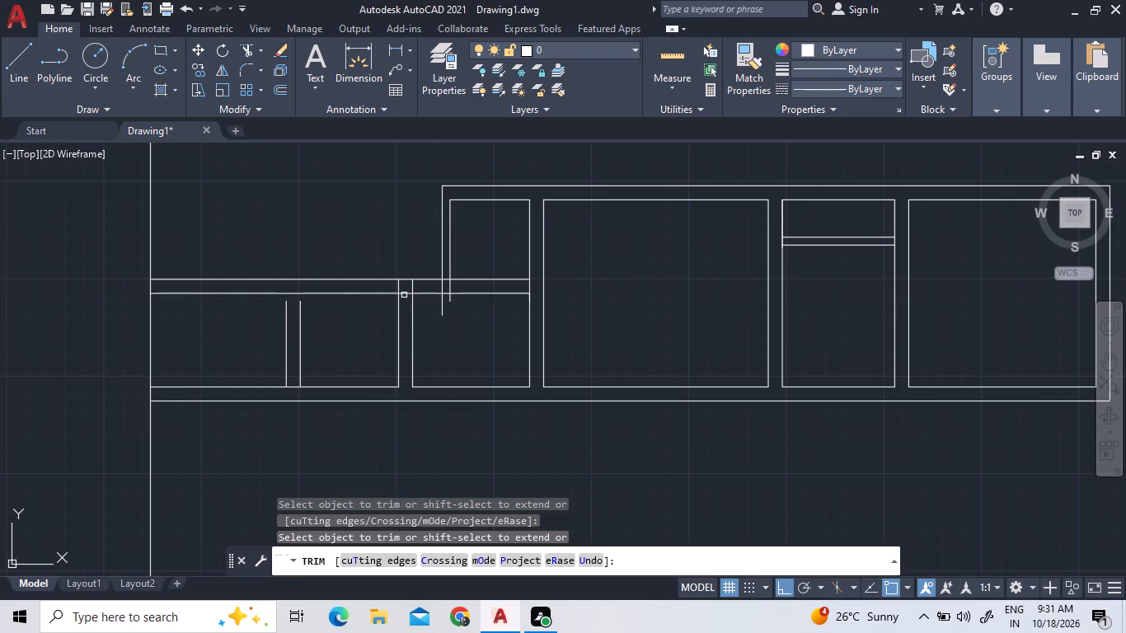
click(404, 293)
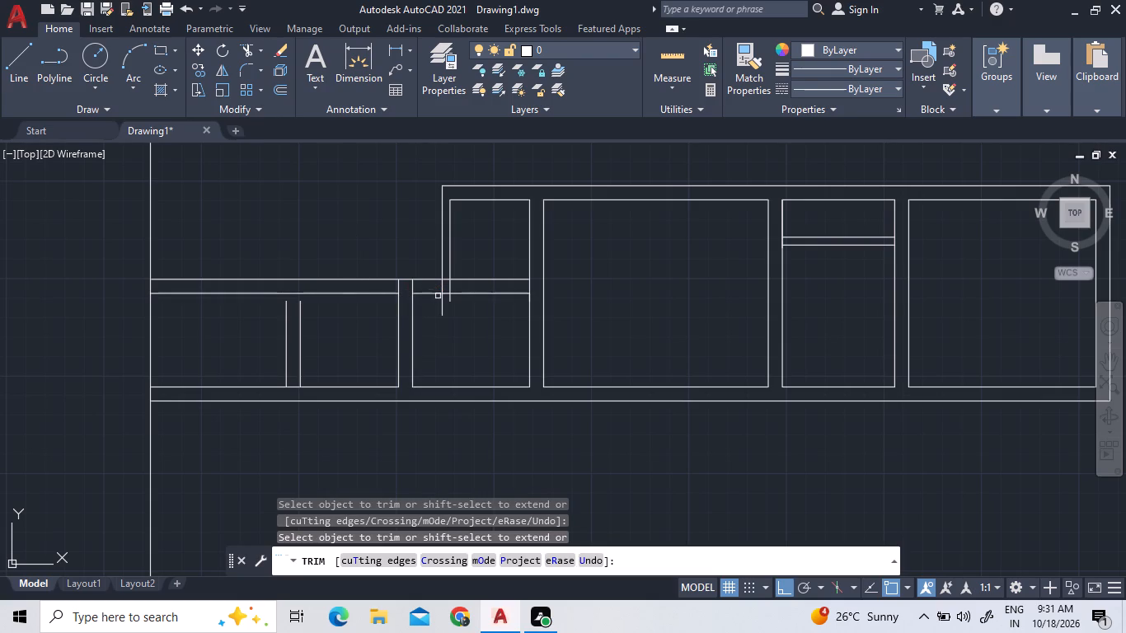
Trim the horizontal lines between the stub and the small room, plus the overlapping pieces at the room's lower-left wall corner.
click(441, 300)
double_click(435, 296)
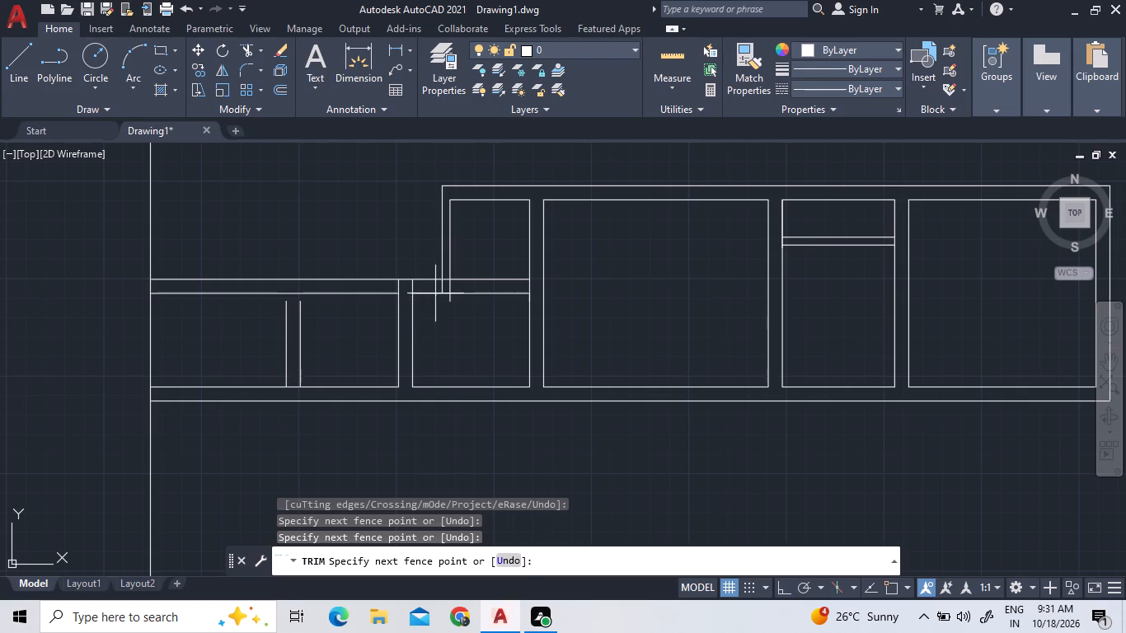
click(434, 273)
double_click(448, 298)
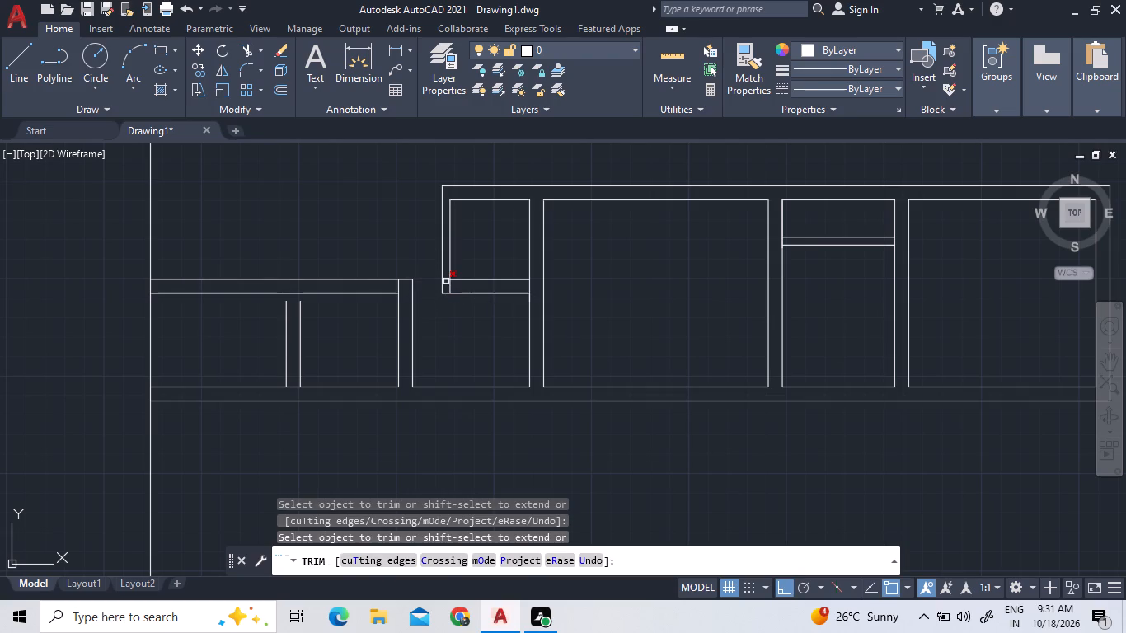
triple_click(452, 285)
click(446, 278)
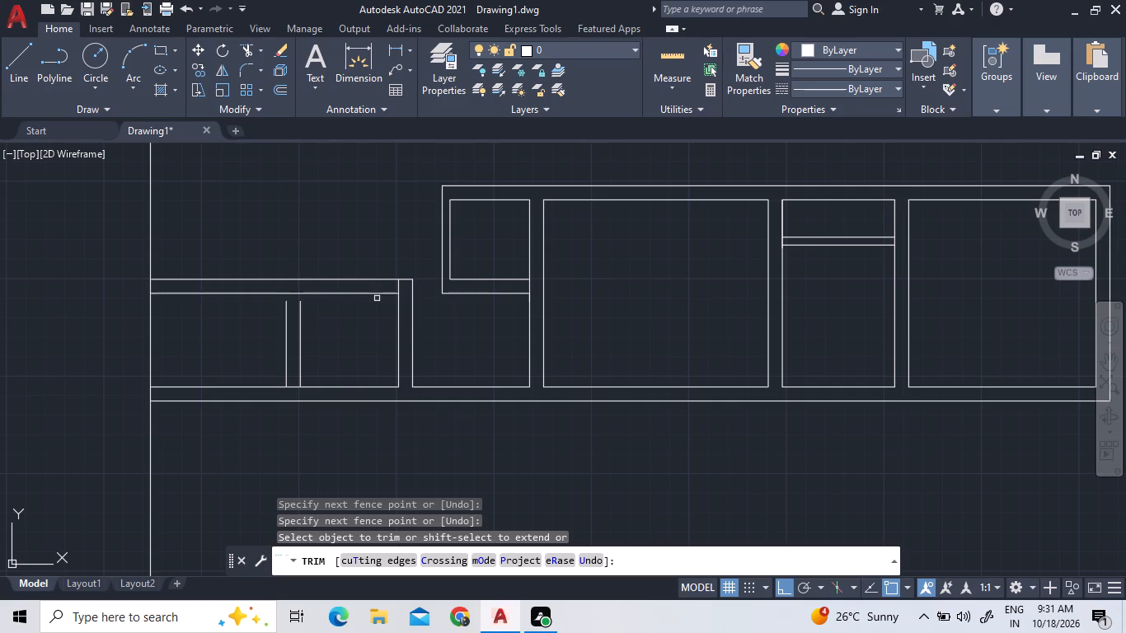
Trim the upper horizontal line away from the stub to the far-left vertical line.
click(363, 279)
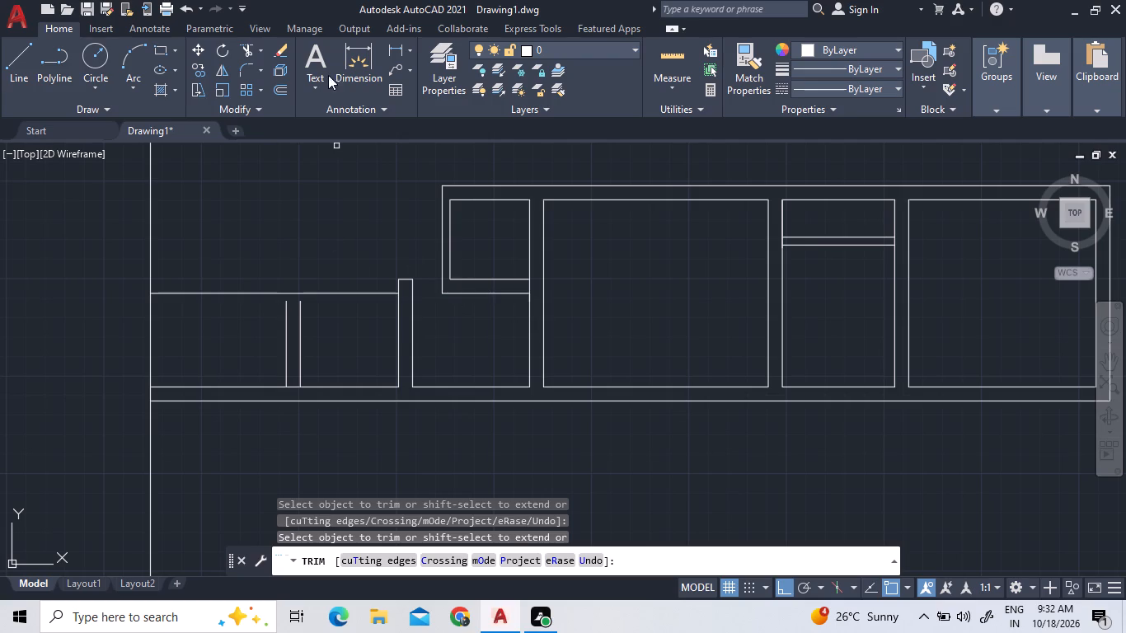
Extend both lines of the vertical wall left of the stub up to the horizontal line above it.
click(261, 45)
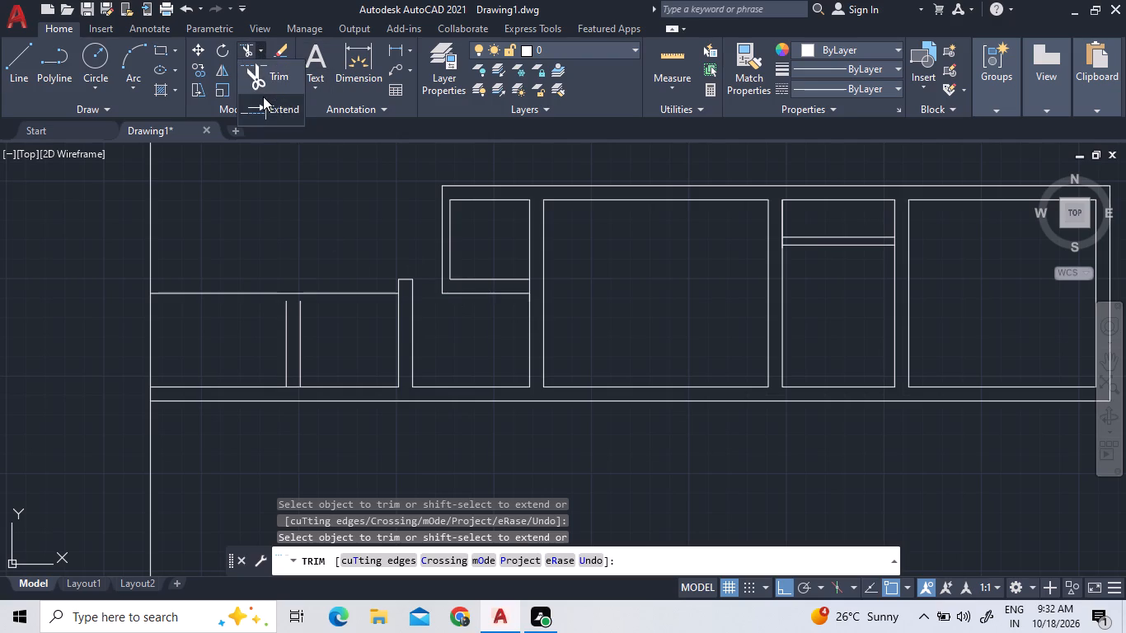
click(263, 96)
click(297, 327)
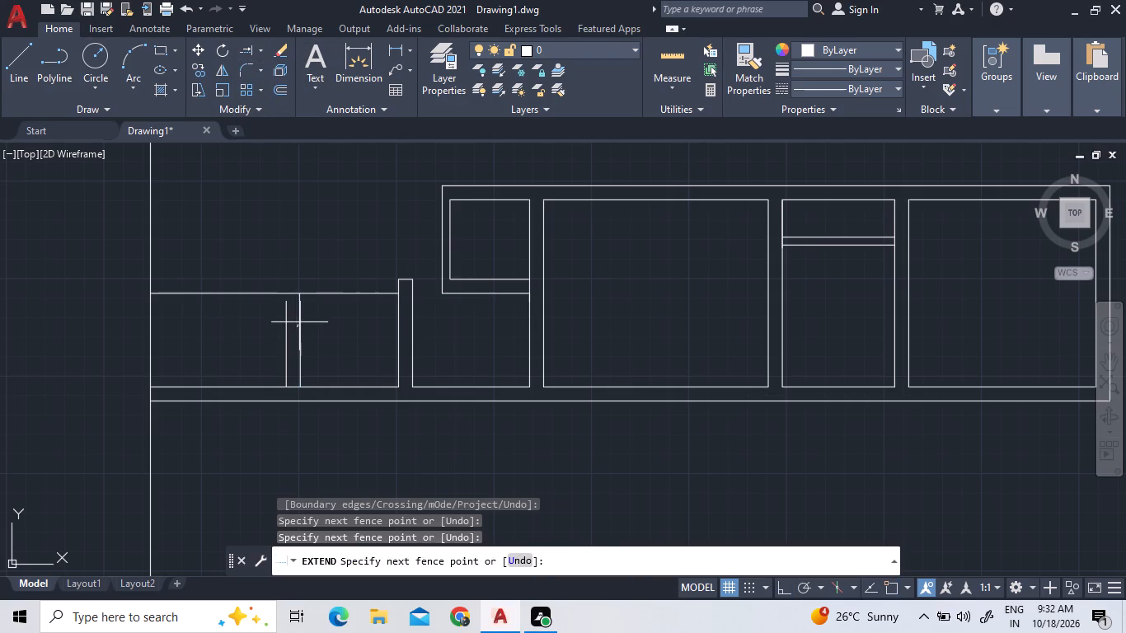
click(307, 319)
click(291, 326)
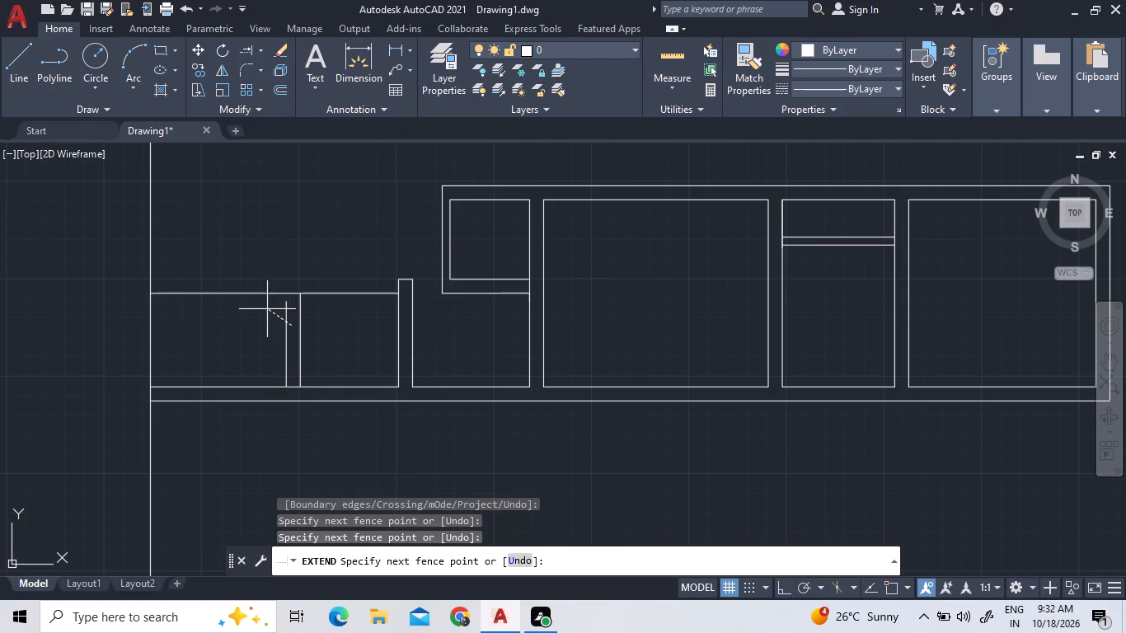
click(261, 306)
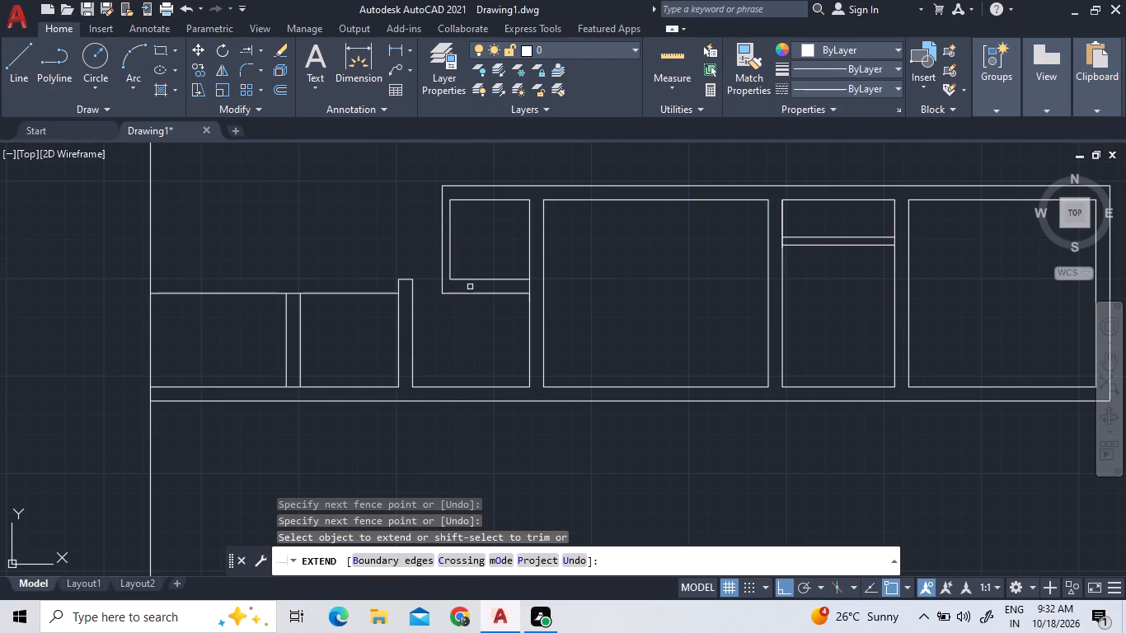
Extend the small room's inner bottom line left to the room's outer left wall line.
click(470, 287)
click(476, 256)
right_click(298, 240)
click(339, 240)
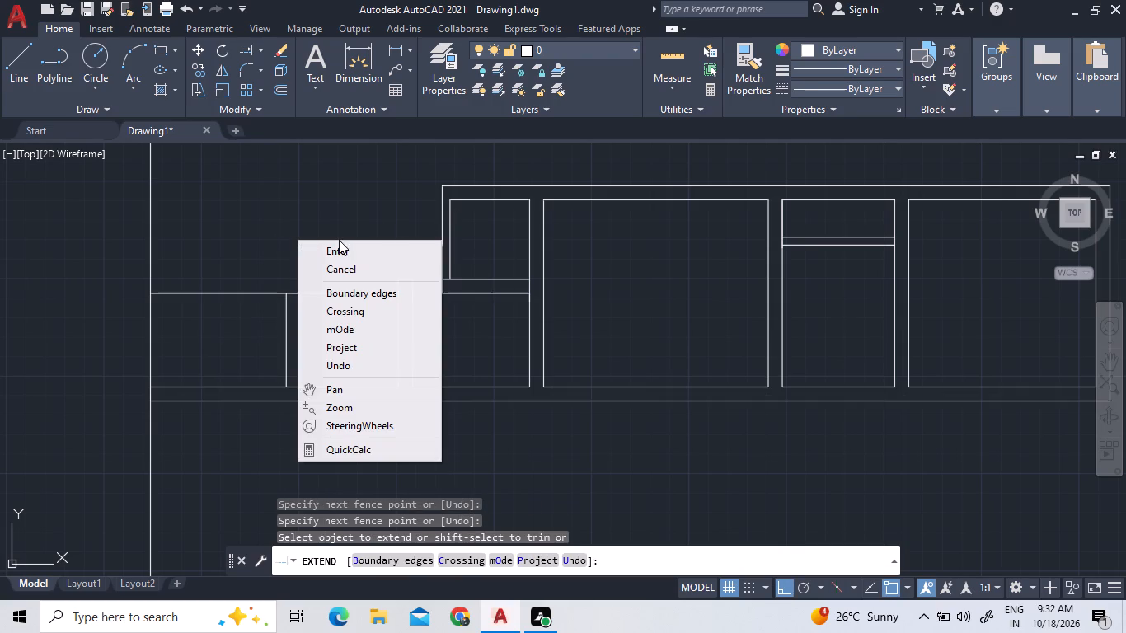
click(335, 249)
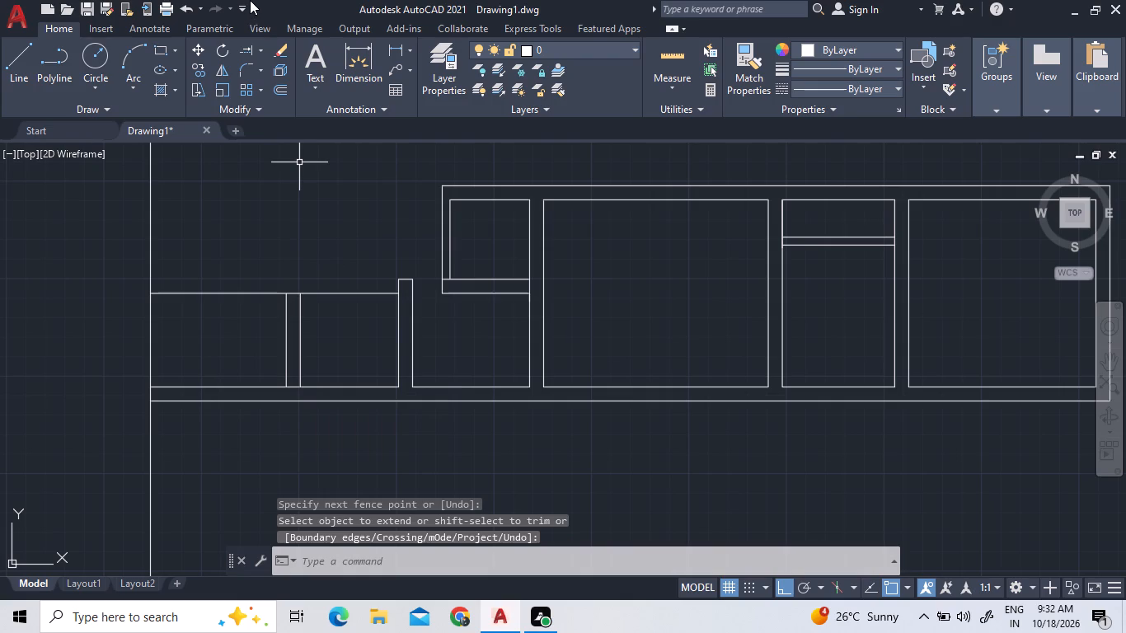
Trim the left room's top line beyond its left wall and the bottom inner line piece between that wall's two lines.
click(264, 47)
click(260, 80)
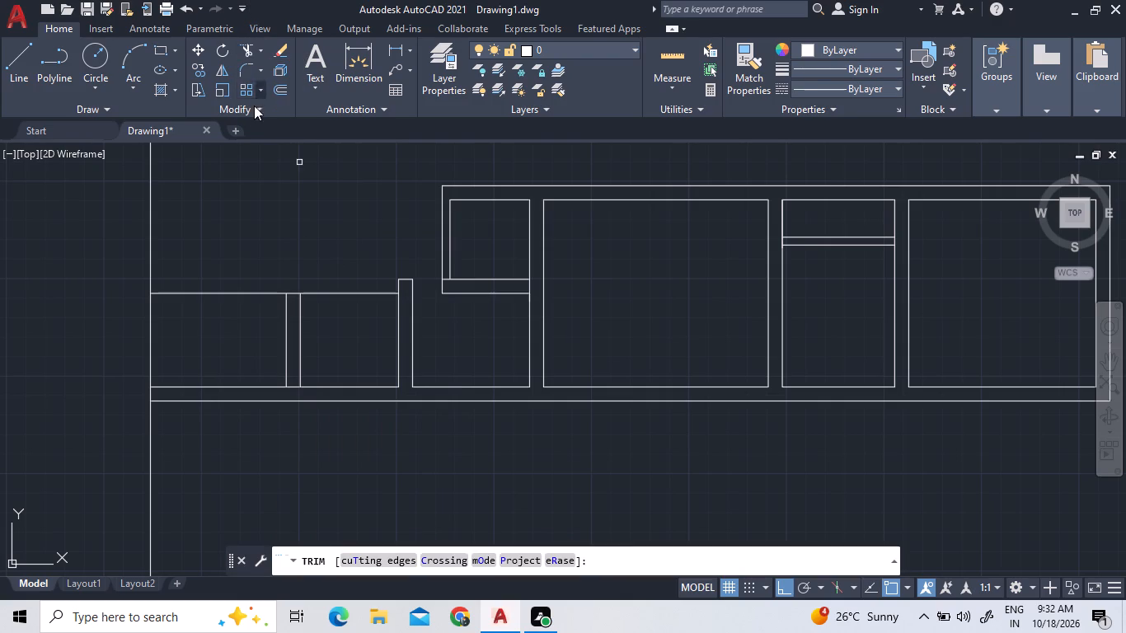
double_click(232, 297)
click(237, 241)
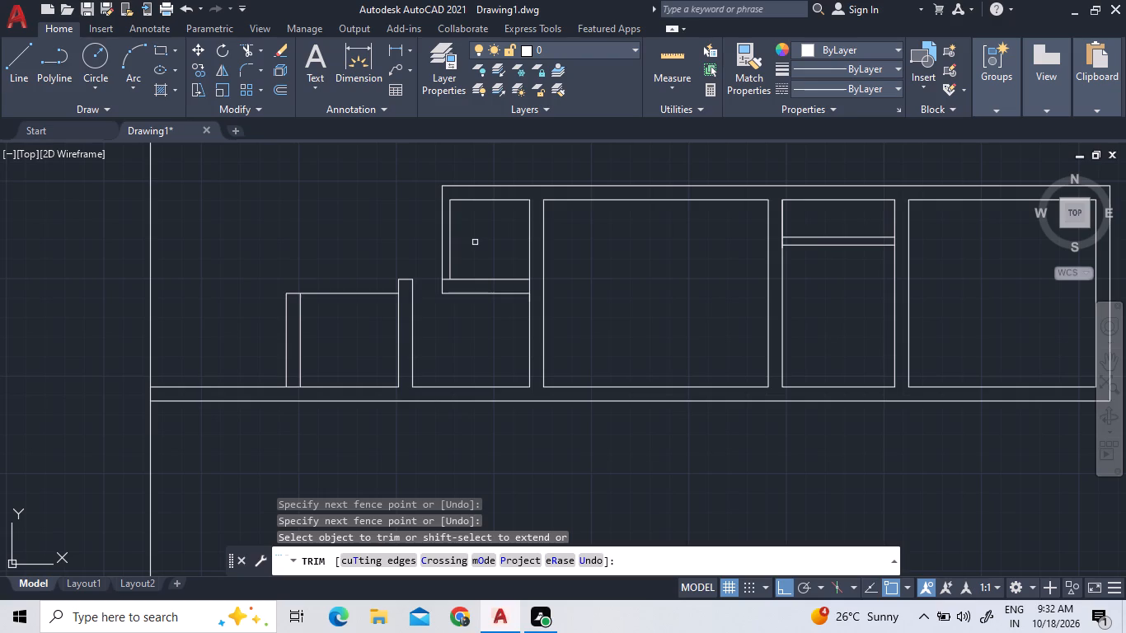
click(292, 388)
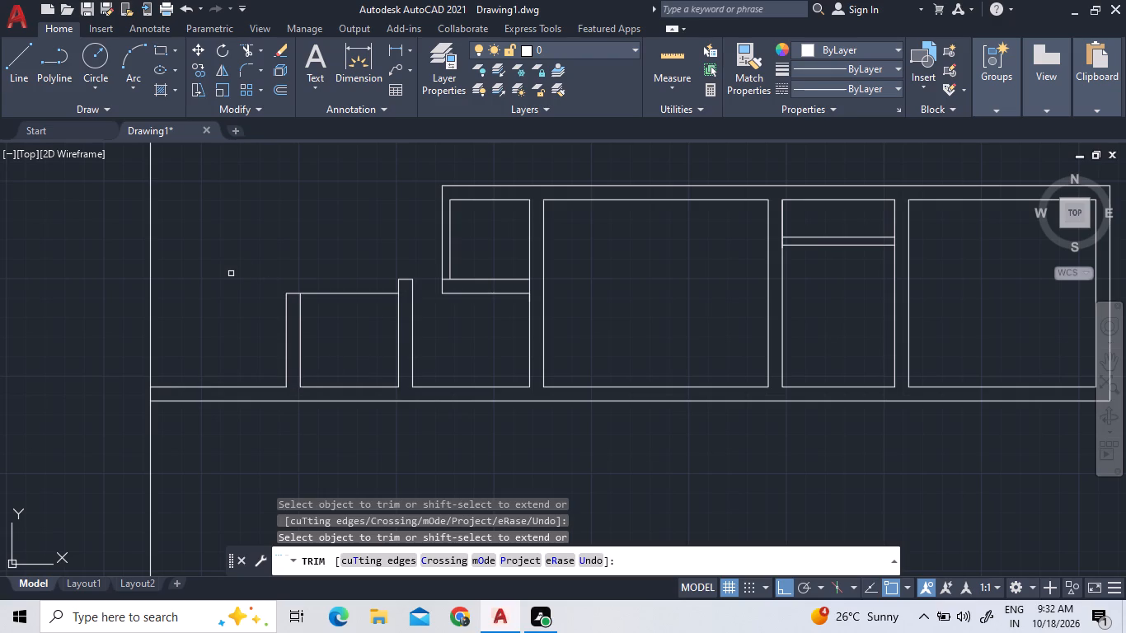
right_click(307, 189)
click(364, 200)
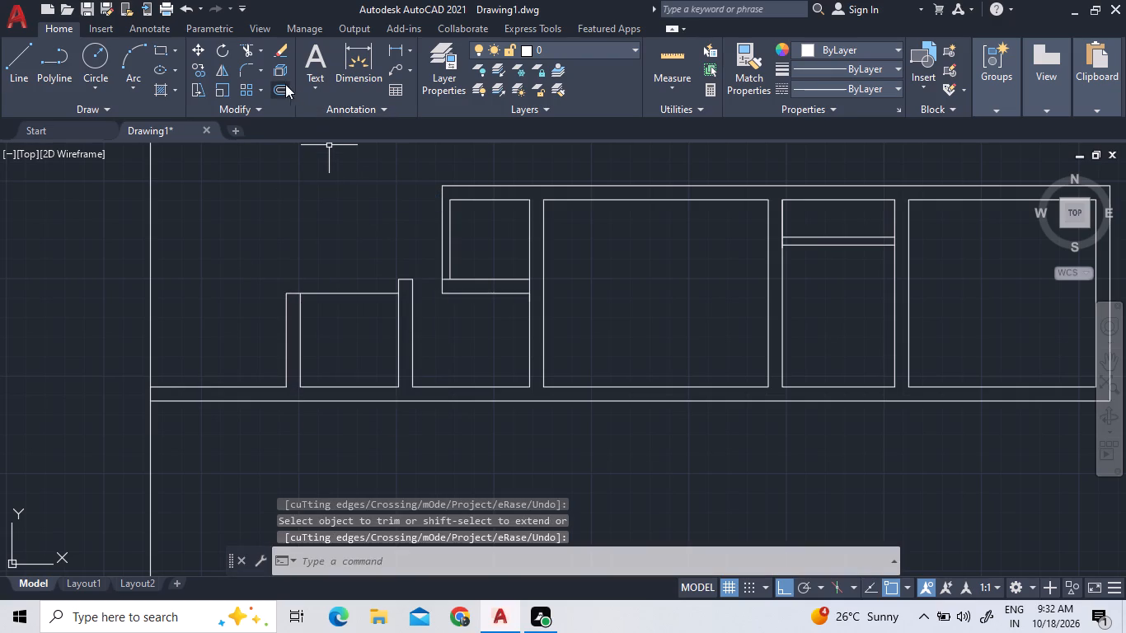
Offset the left room's top line 5" downward into the room.
double_click(280, 83)
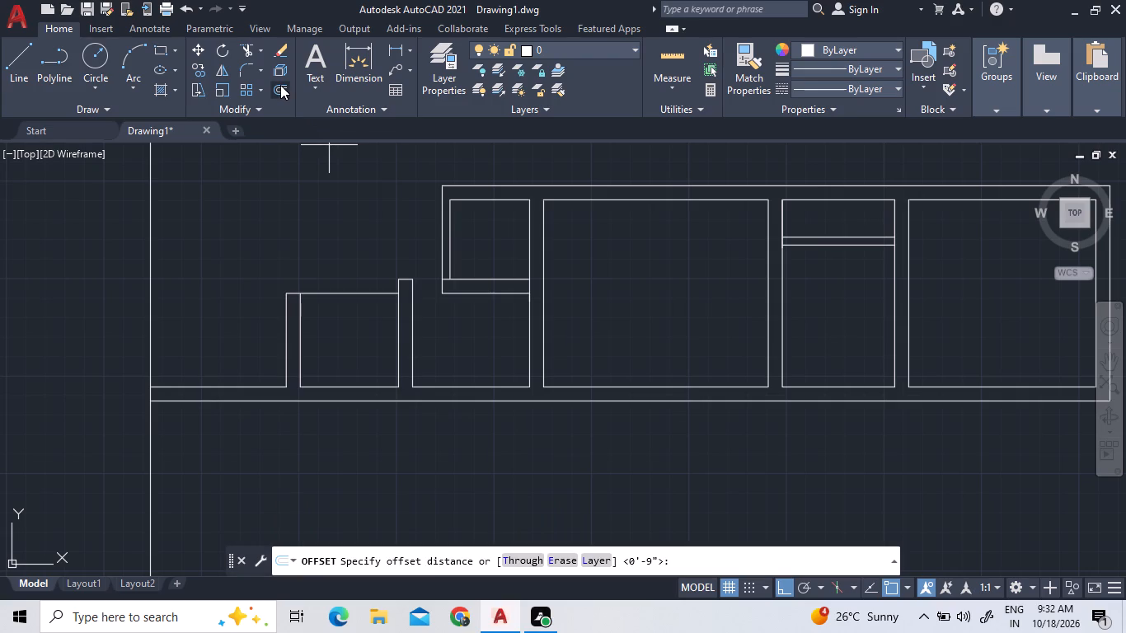
text(5")
key(Return)
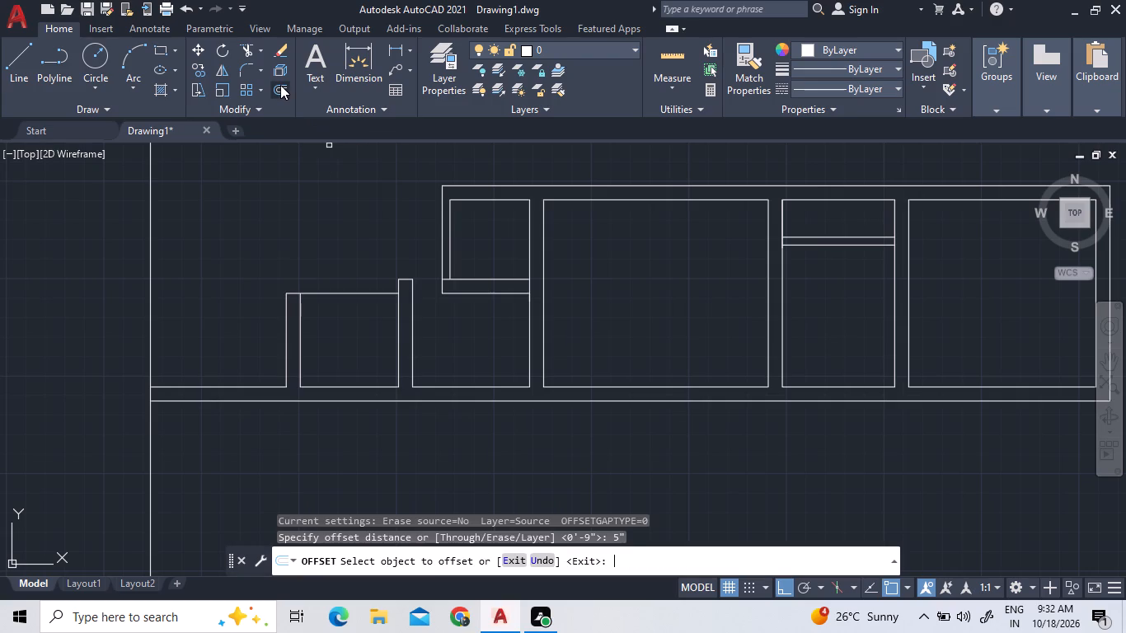
click(353, 295)
double_click(353, 306)
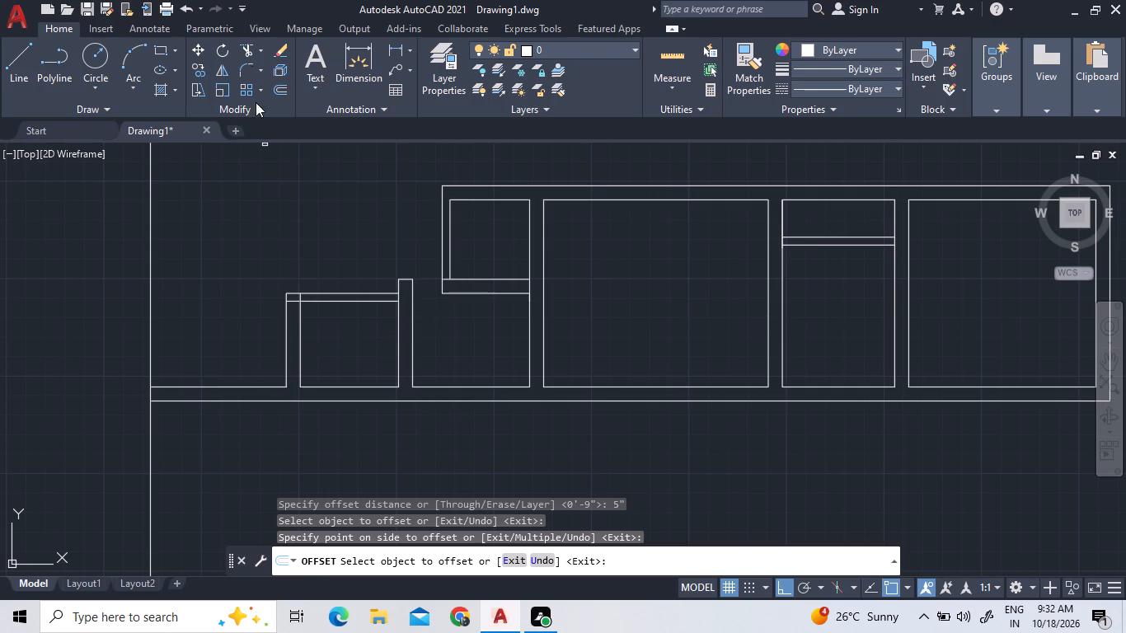
Extend the left room's outer left wall line down to the bottom outer wall line.
click(257, 52)
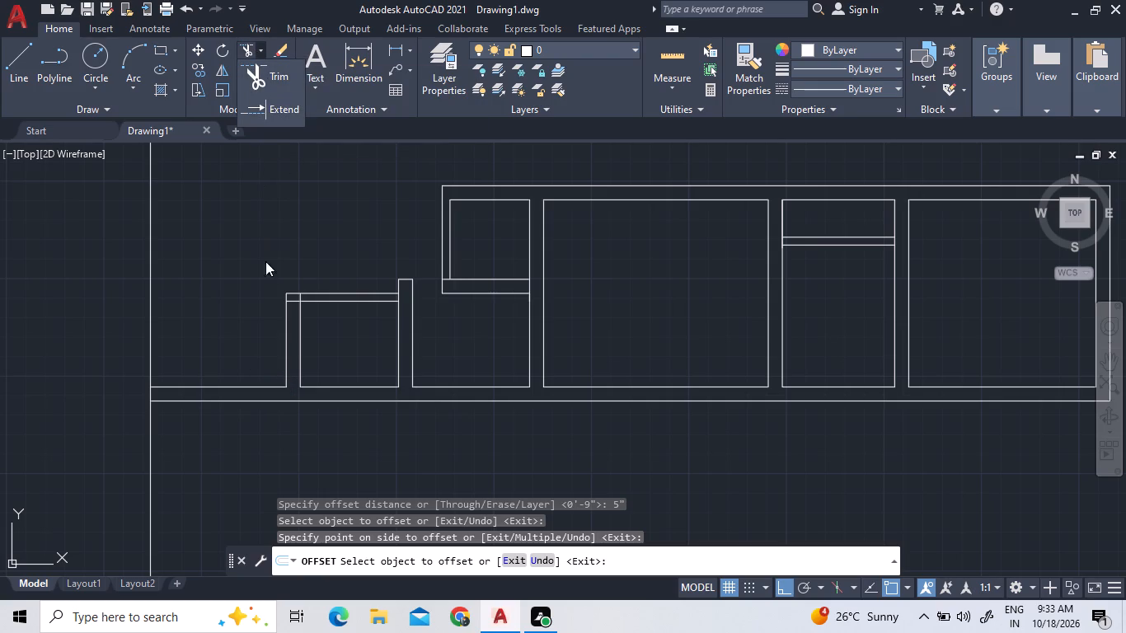
click(274, 119)
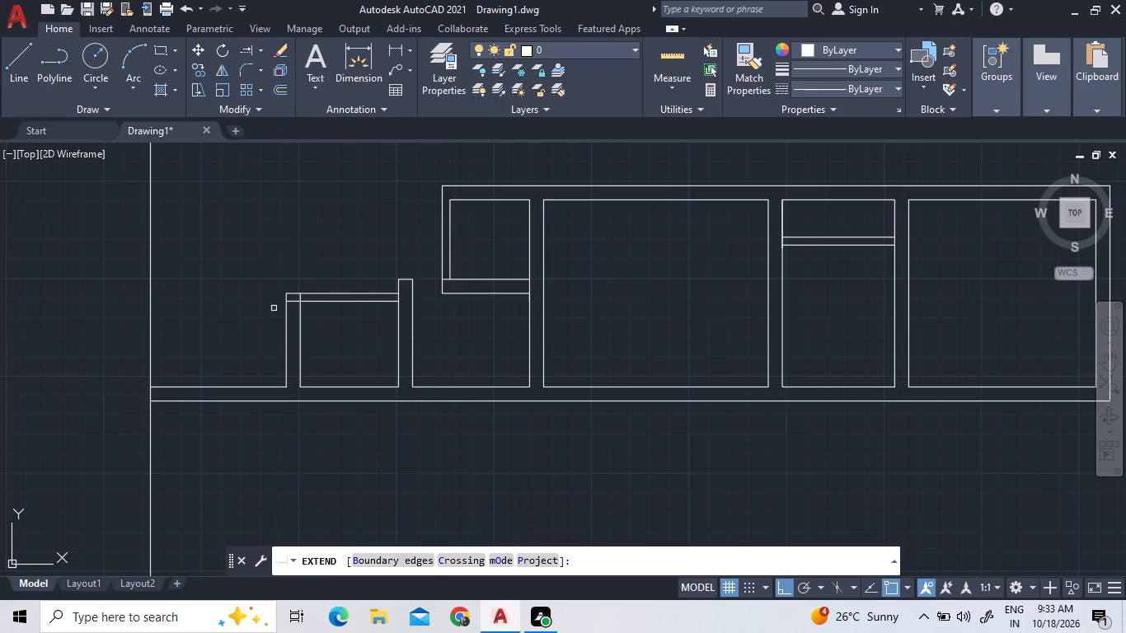
click(286, 354)
right_click(268, 350)
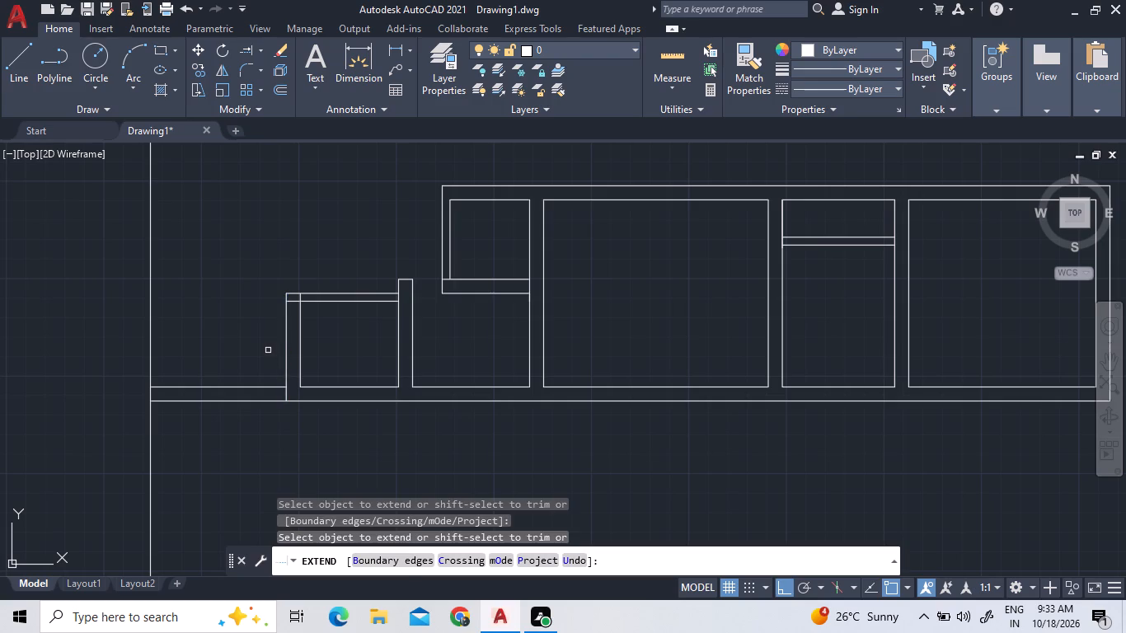
click(273, 357)
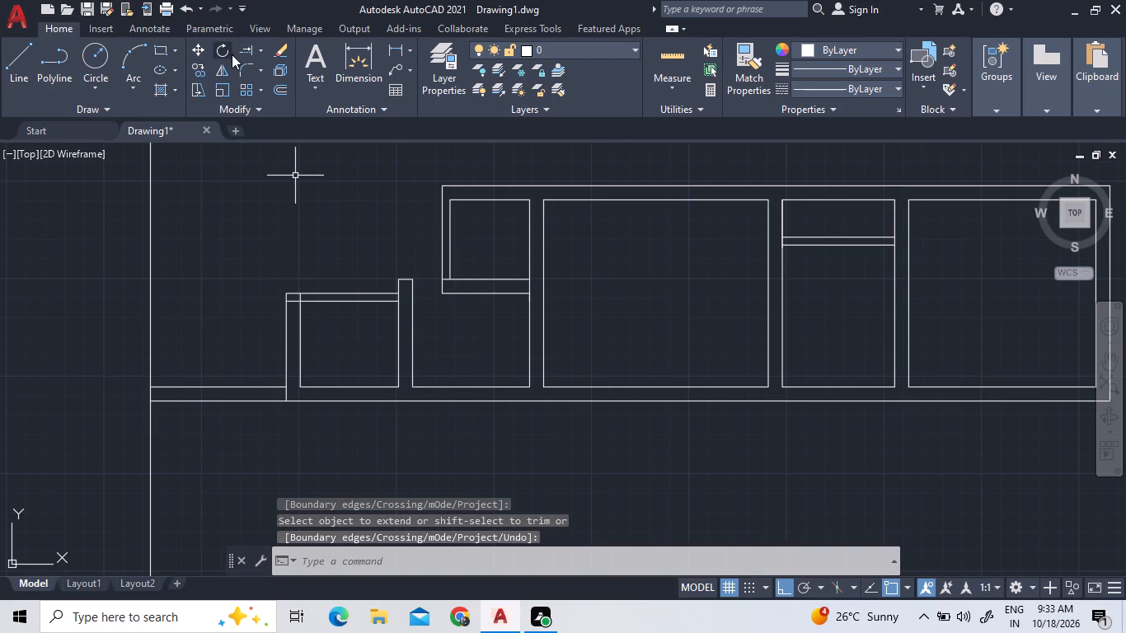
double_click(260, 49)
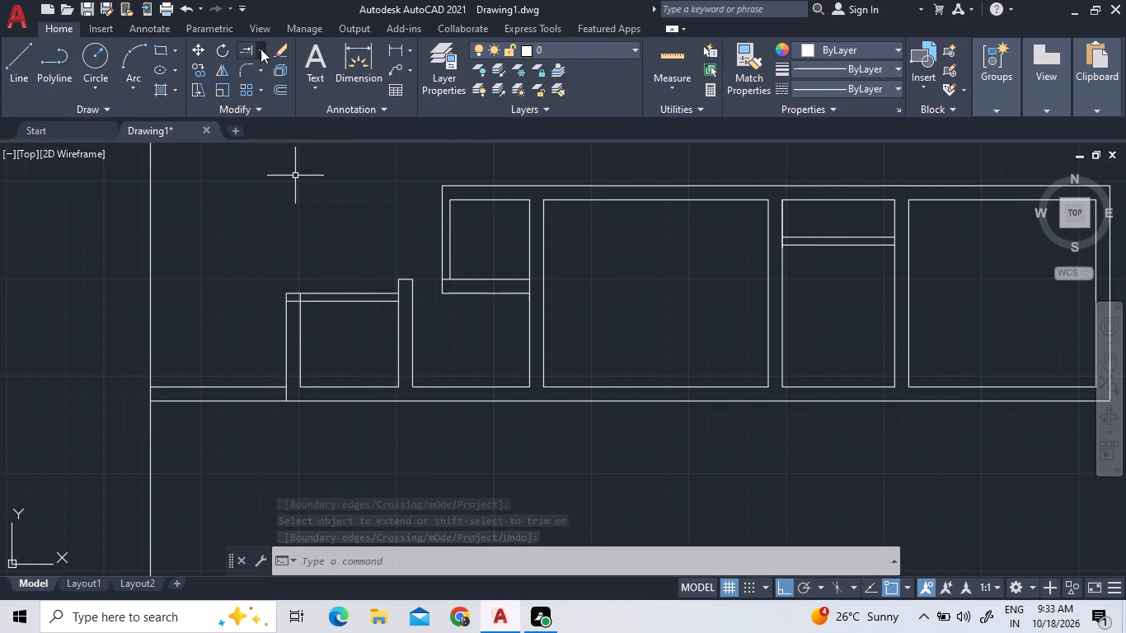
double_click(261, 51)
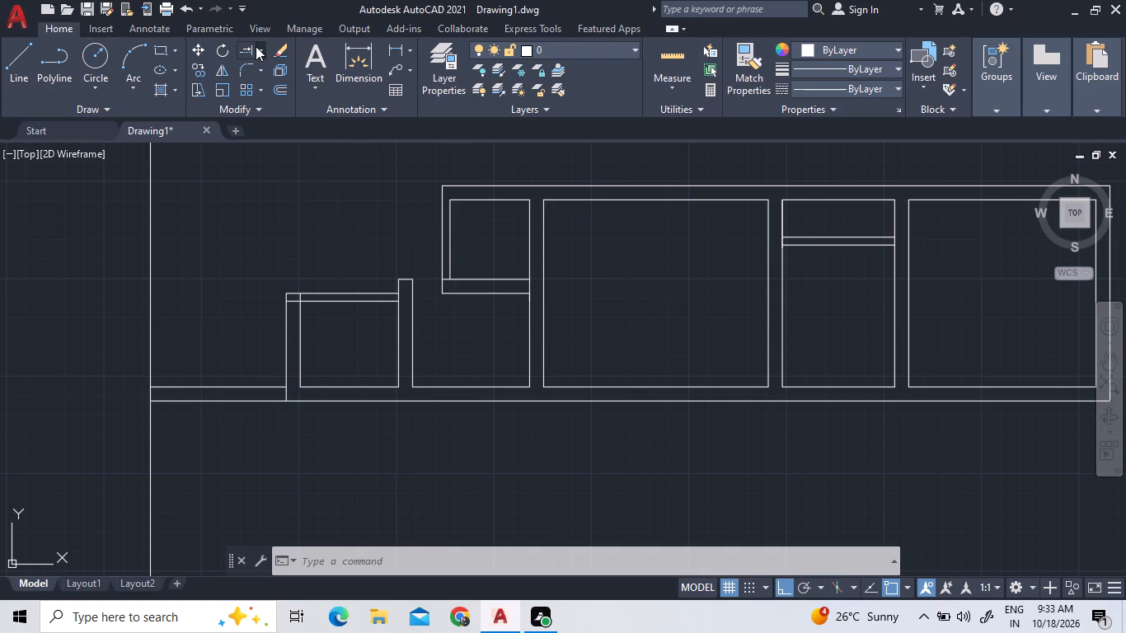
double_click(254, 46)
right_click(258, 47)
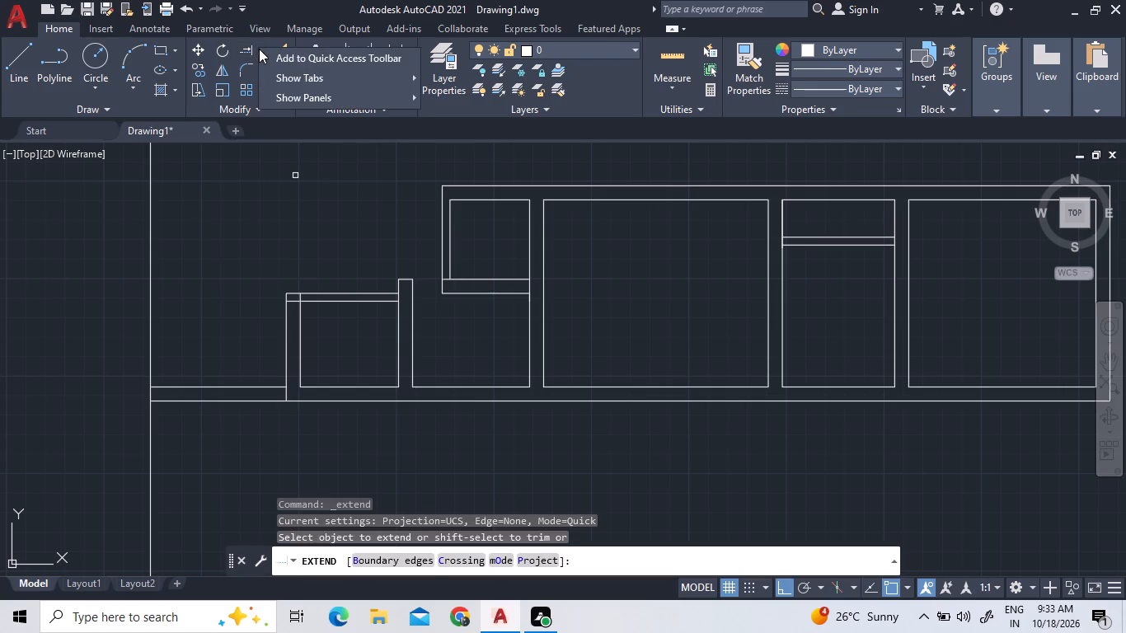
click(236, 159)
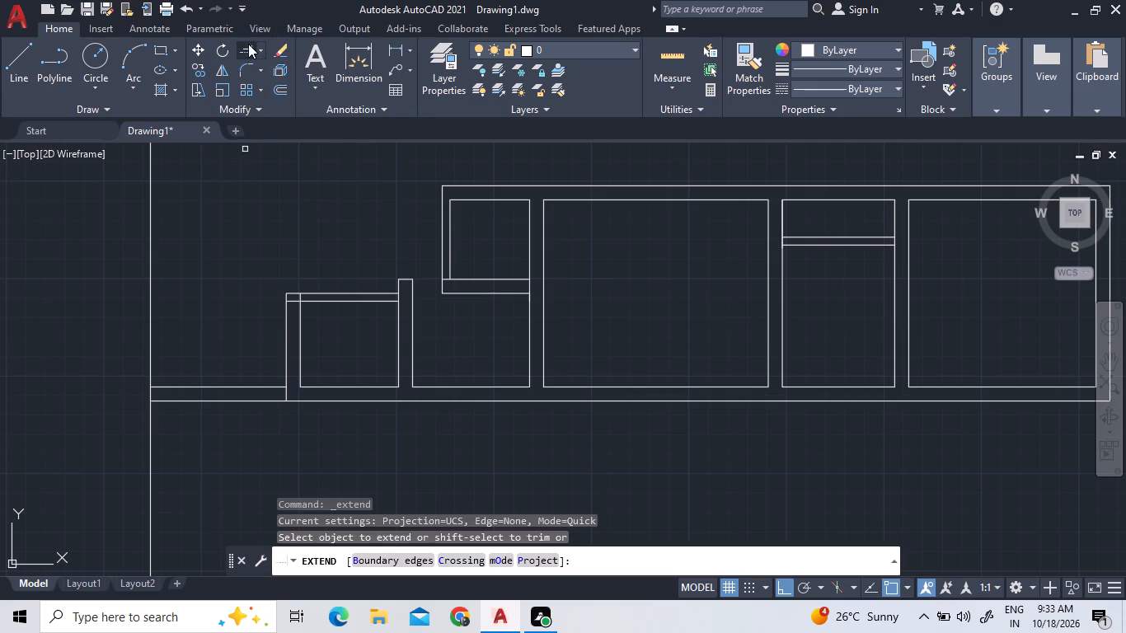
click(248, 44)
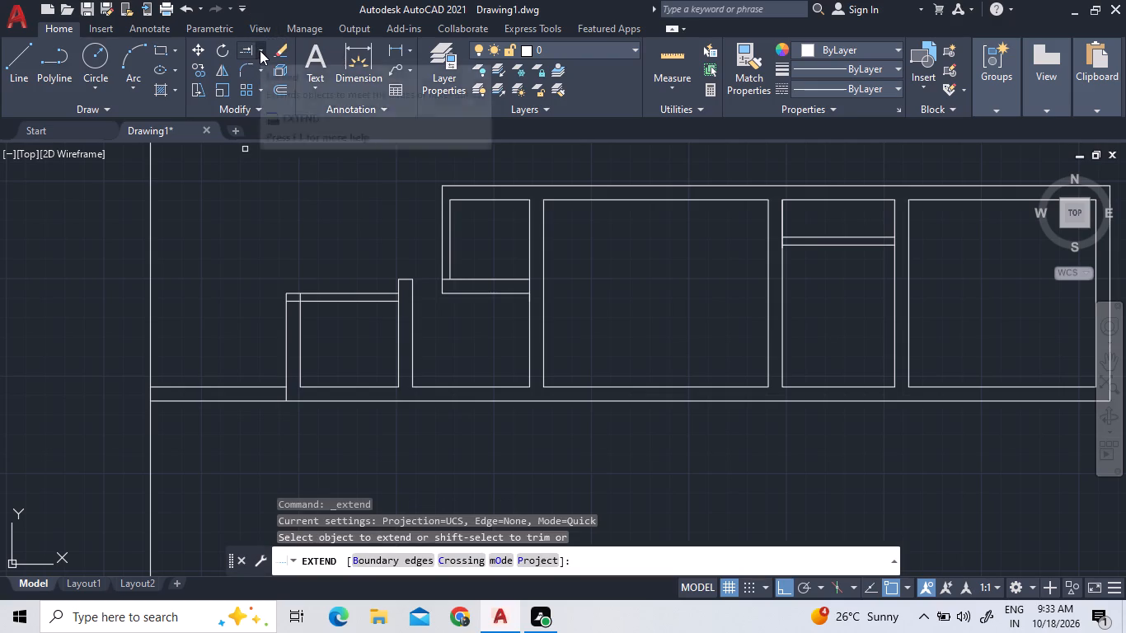
Trim the bottom wall lines projecting left of the left room and the overlapping line pieces at its two top corners.
click(260, 50)
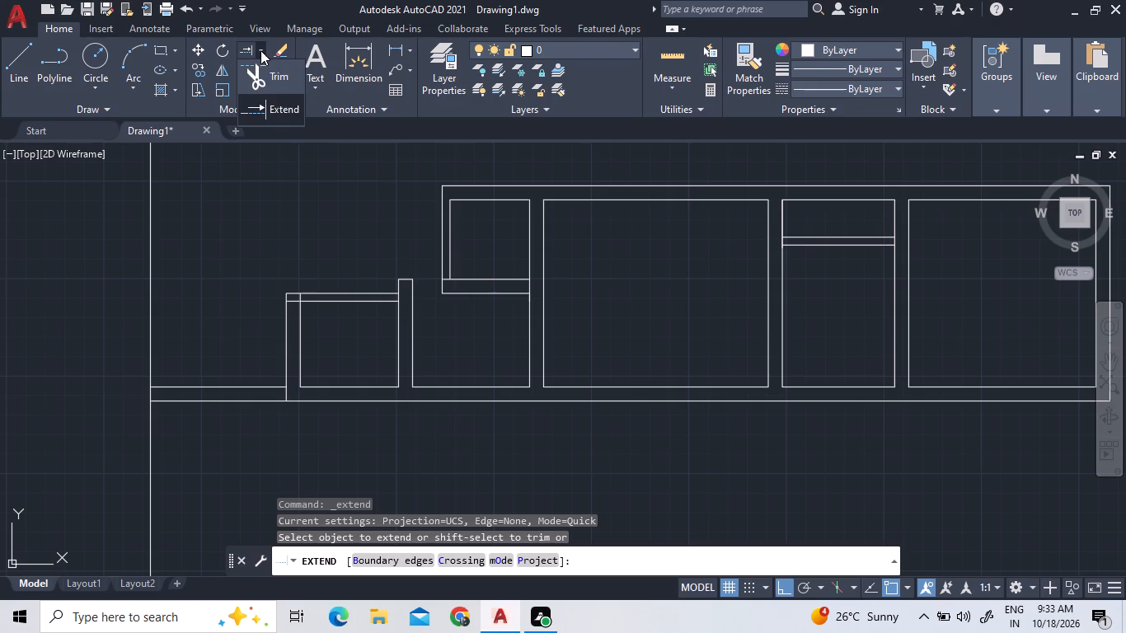
click(262, 70)
drag(260, 424, 265, 417)
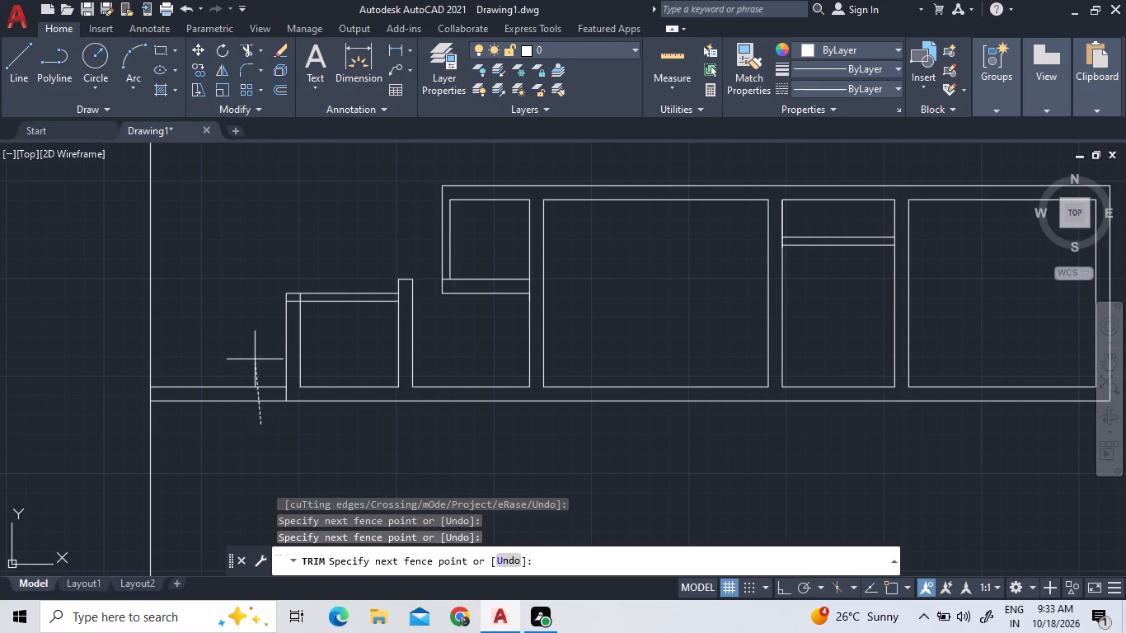
click(253, 338)
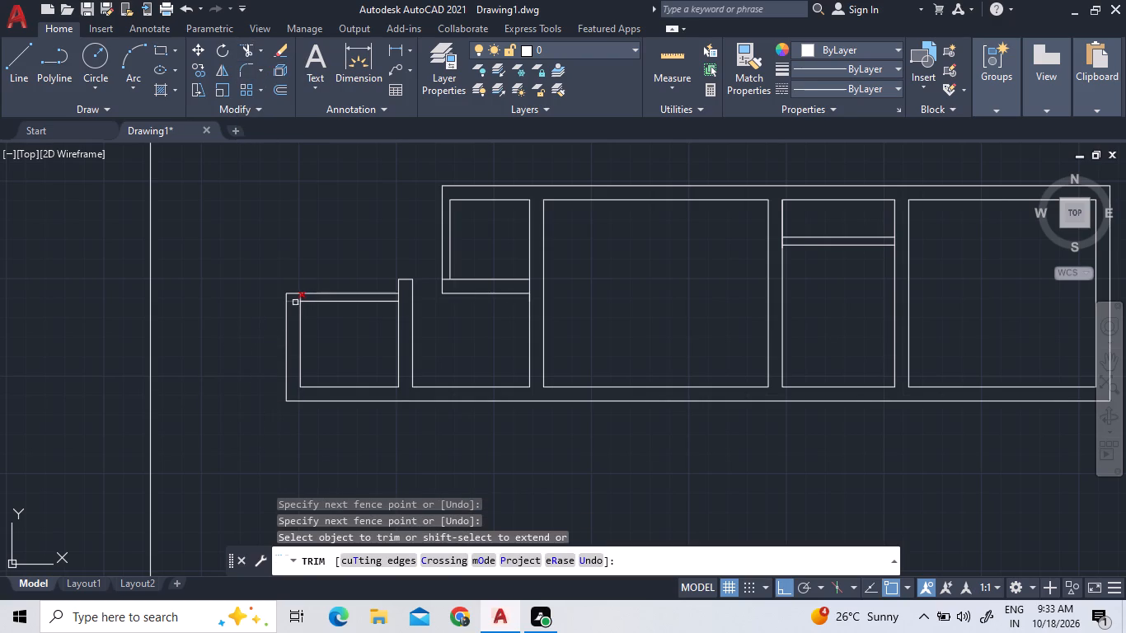
click(293, 301)
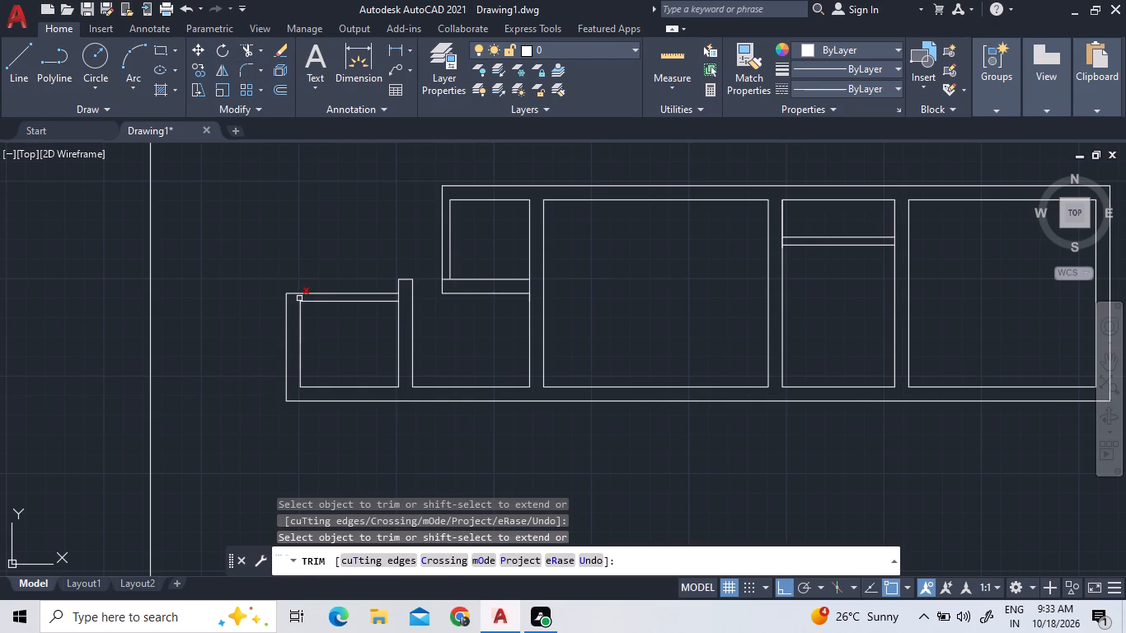
double_click(299, 298)
click(400, 294)
double_click(487, 256)
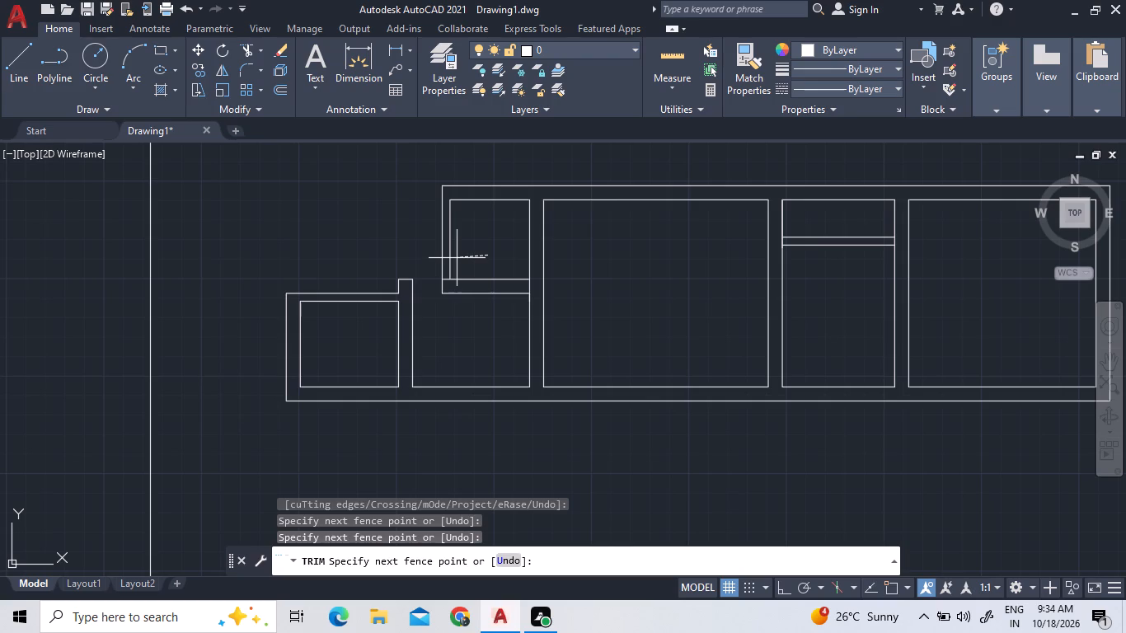
right_click(481, 242)
click(485, 246)
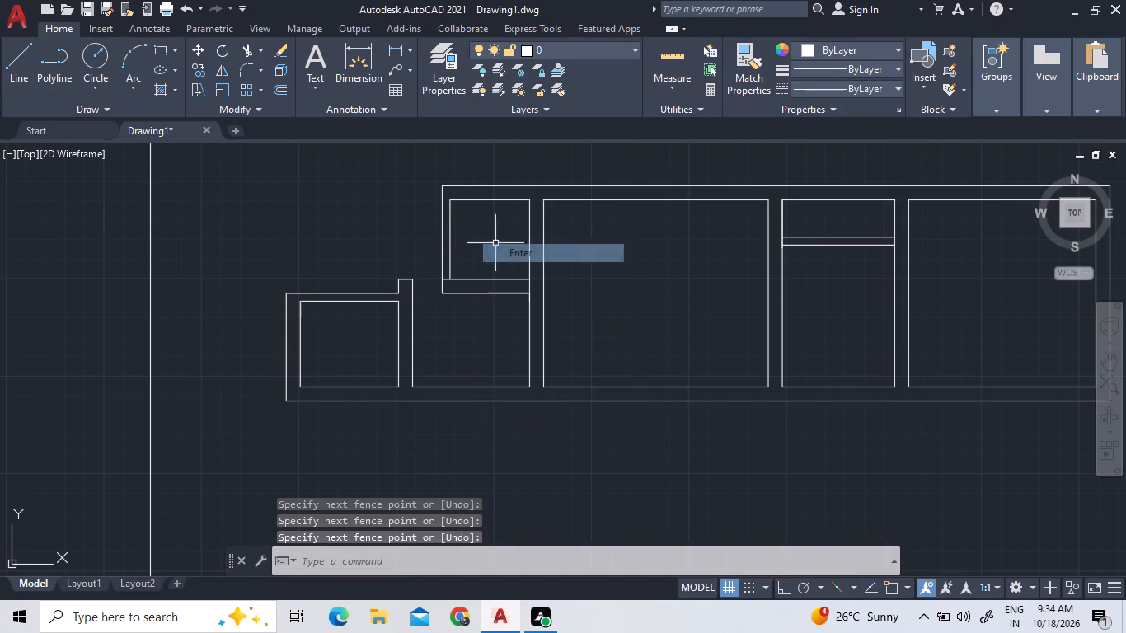
Quick-measure the small upper room's interior width and height.
click(666, 73)
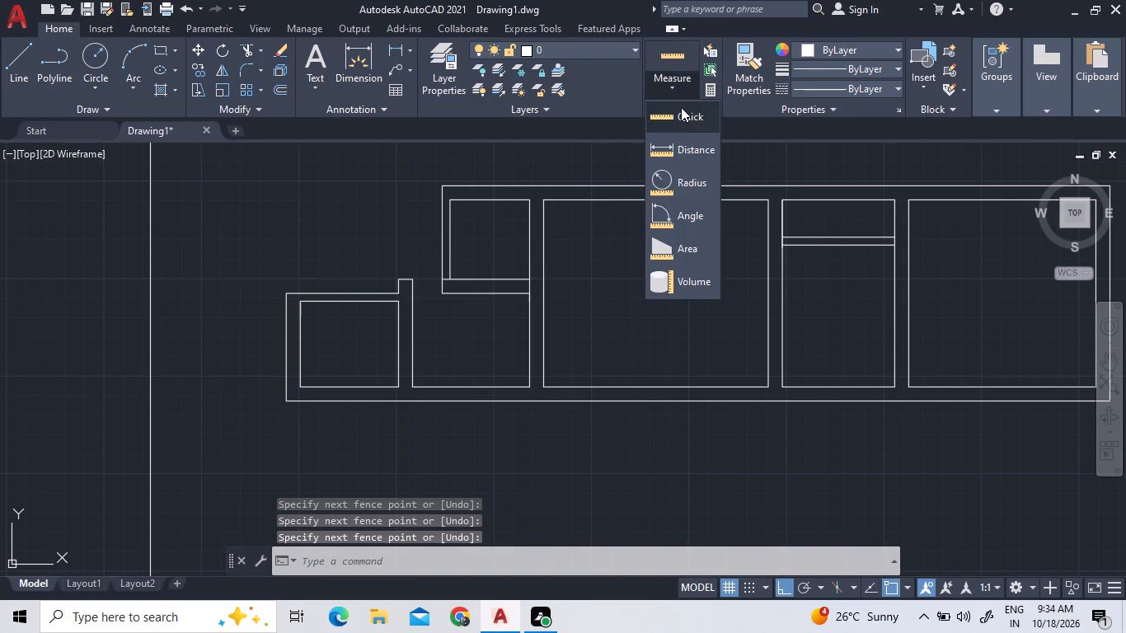
click(678, 115)
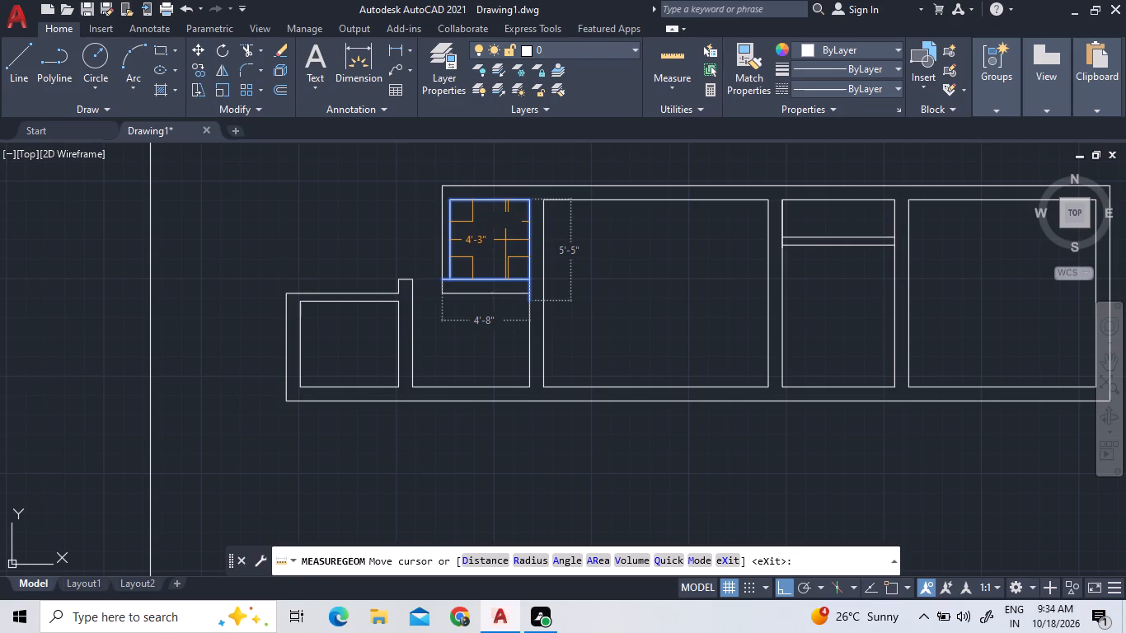
right_click(472, 237)
click(482, 250)
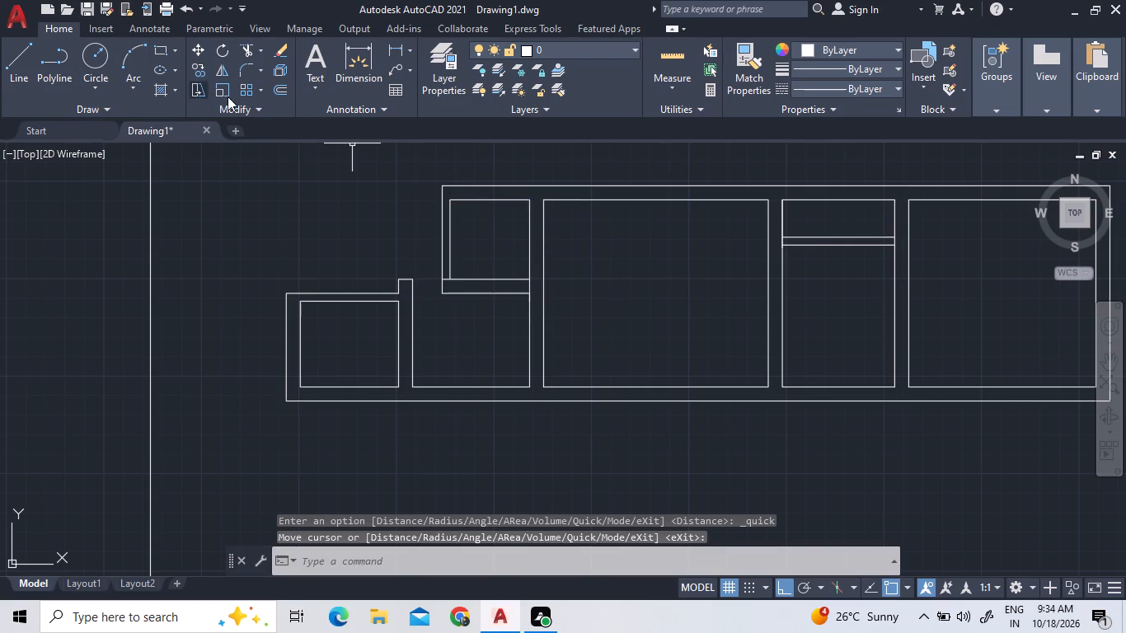
Extend the small upper room's inner left wall line up to the outer top wall line.
triple_click(253, 51)
click(254, 51)
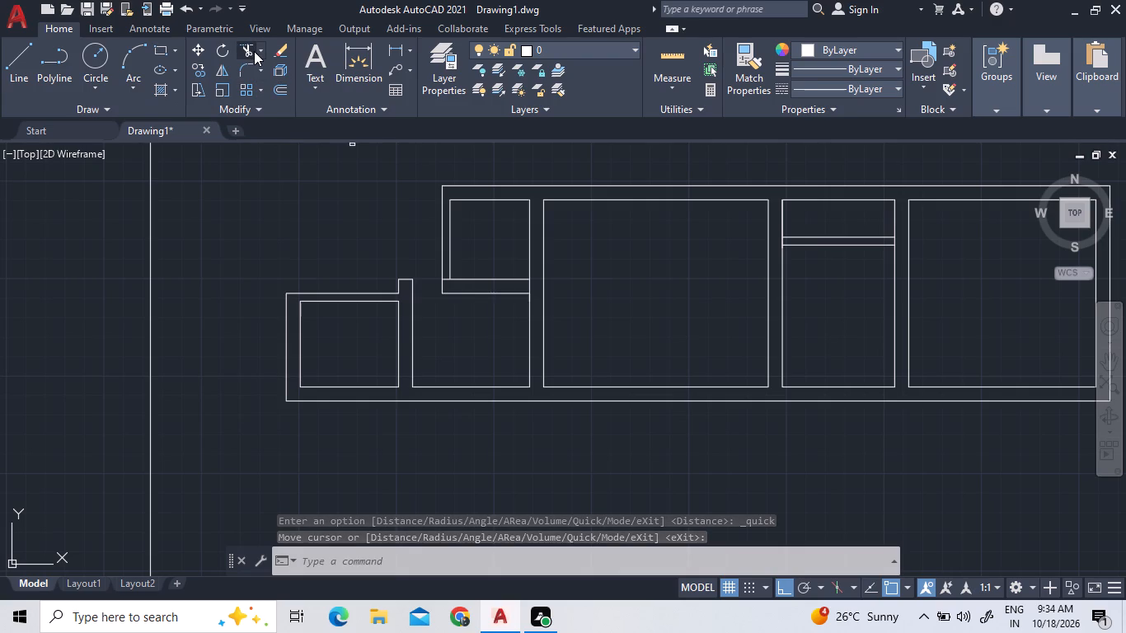
click(260, 52)
double_click(275, 103)
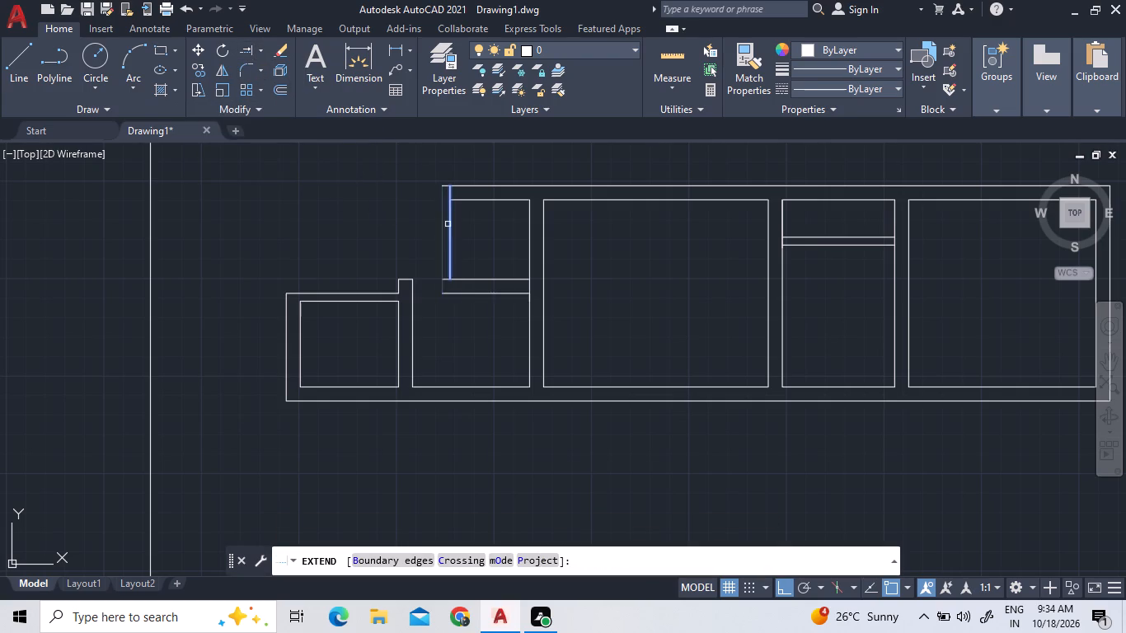
click(452, 227)
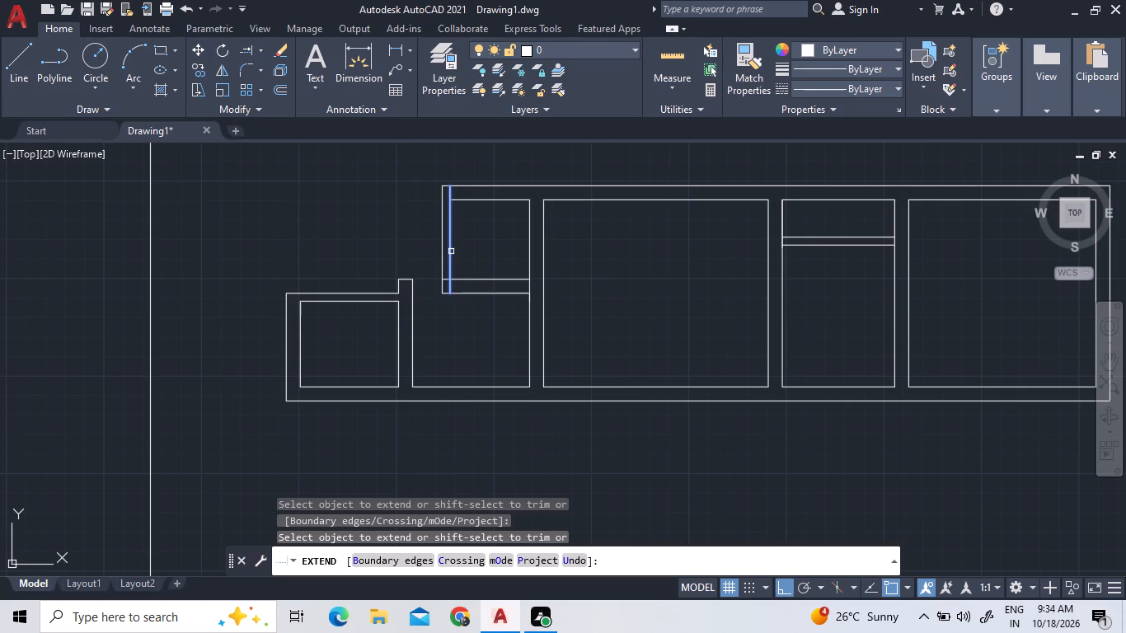
right_click(390, 240)
click(411, 246)
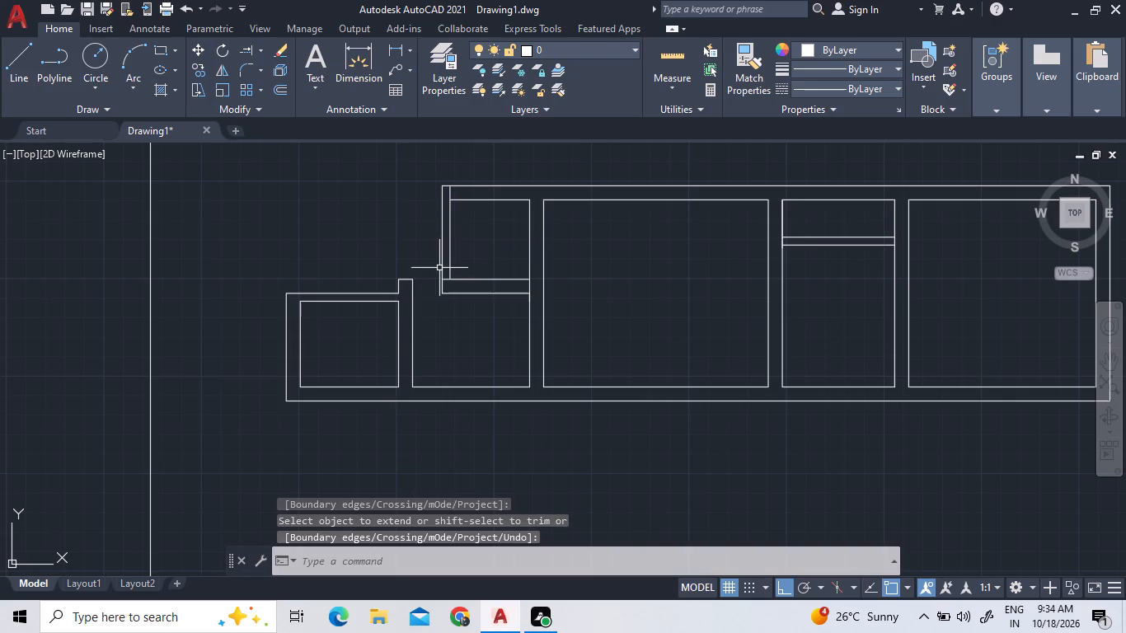
Quick-measure the small upper room around its lower-left wall corner.
scroll(445, 279, up, 3)
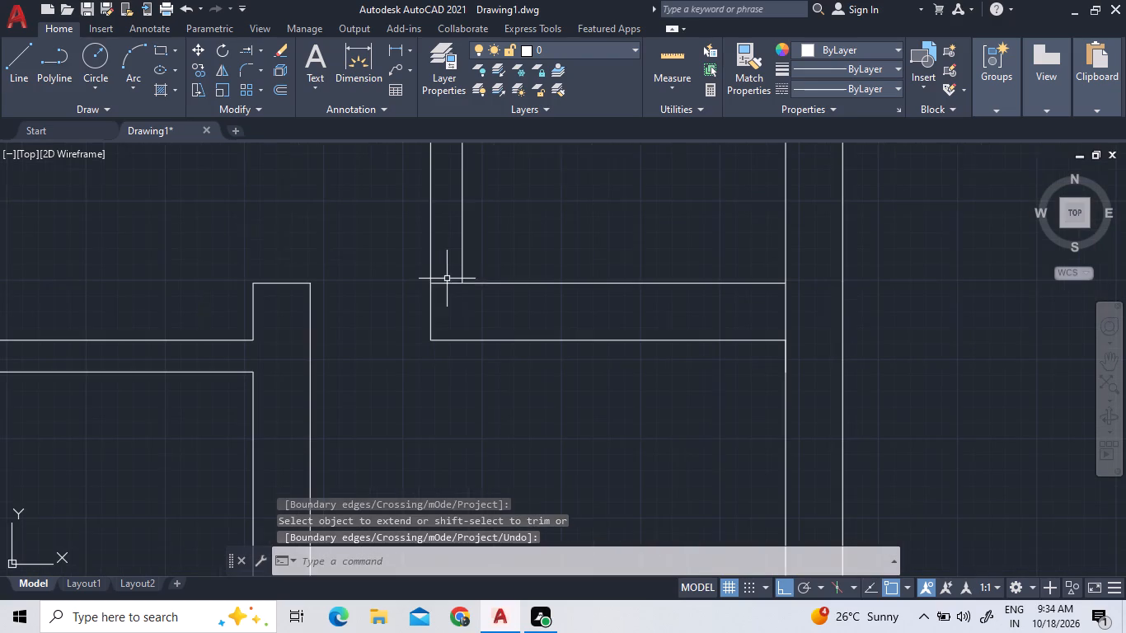
double_click(670, 62)
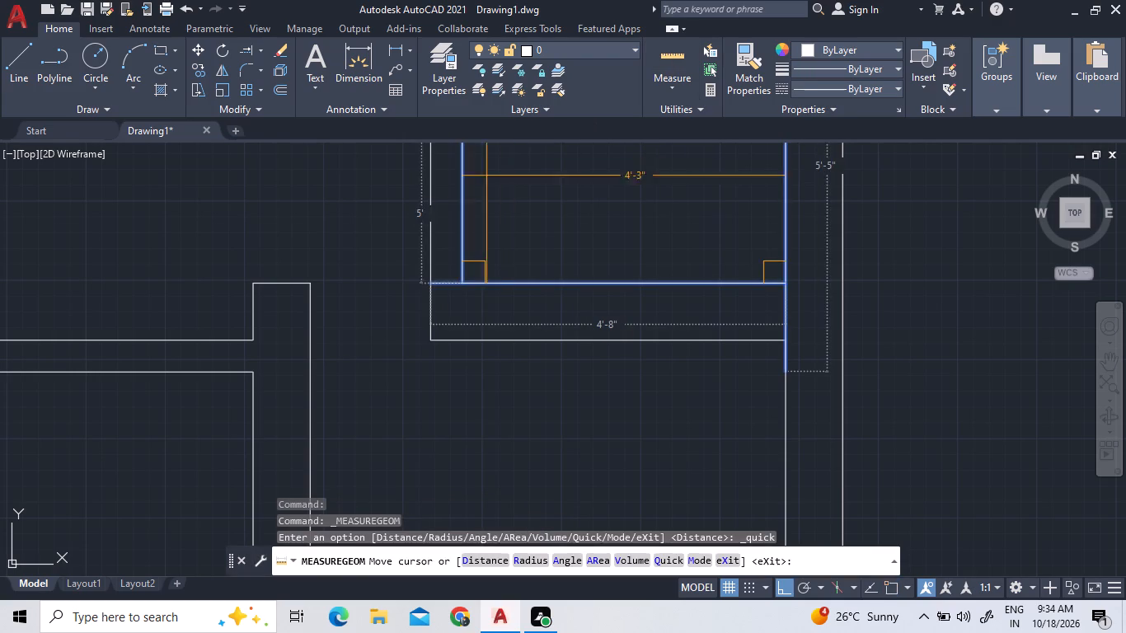
right_click(434, 210)
click(456, 223)
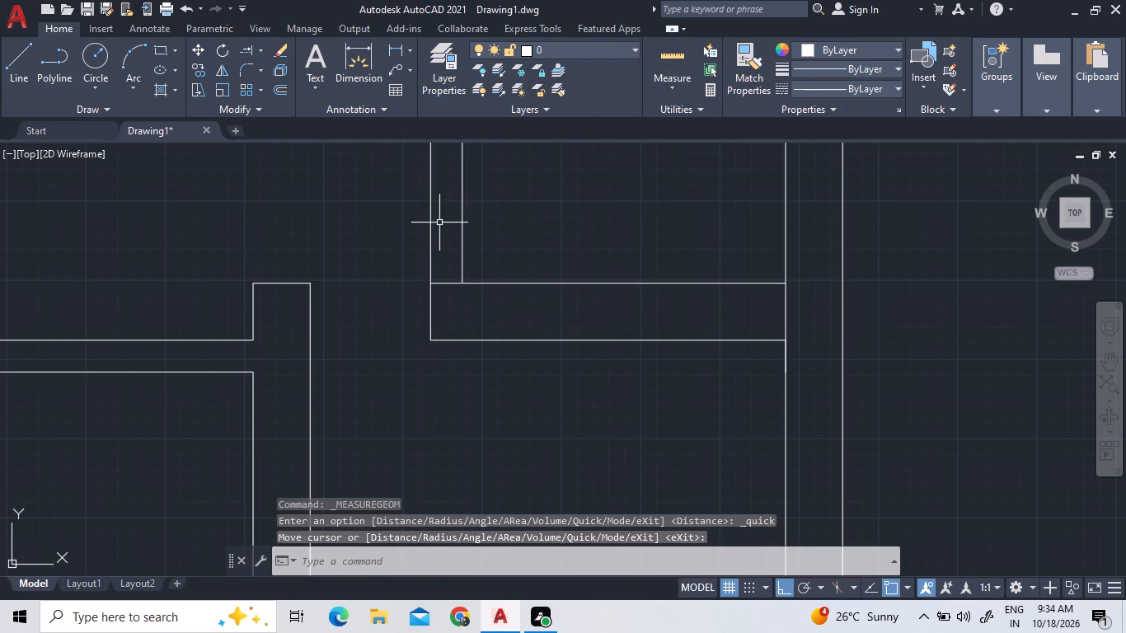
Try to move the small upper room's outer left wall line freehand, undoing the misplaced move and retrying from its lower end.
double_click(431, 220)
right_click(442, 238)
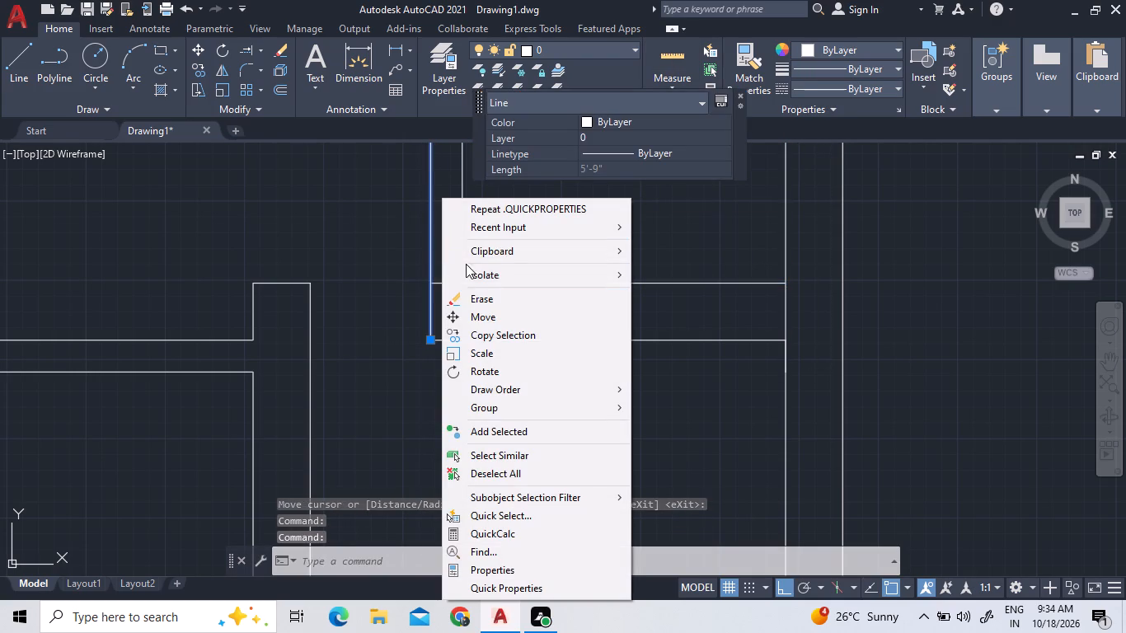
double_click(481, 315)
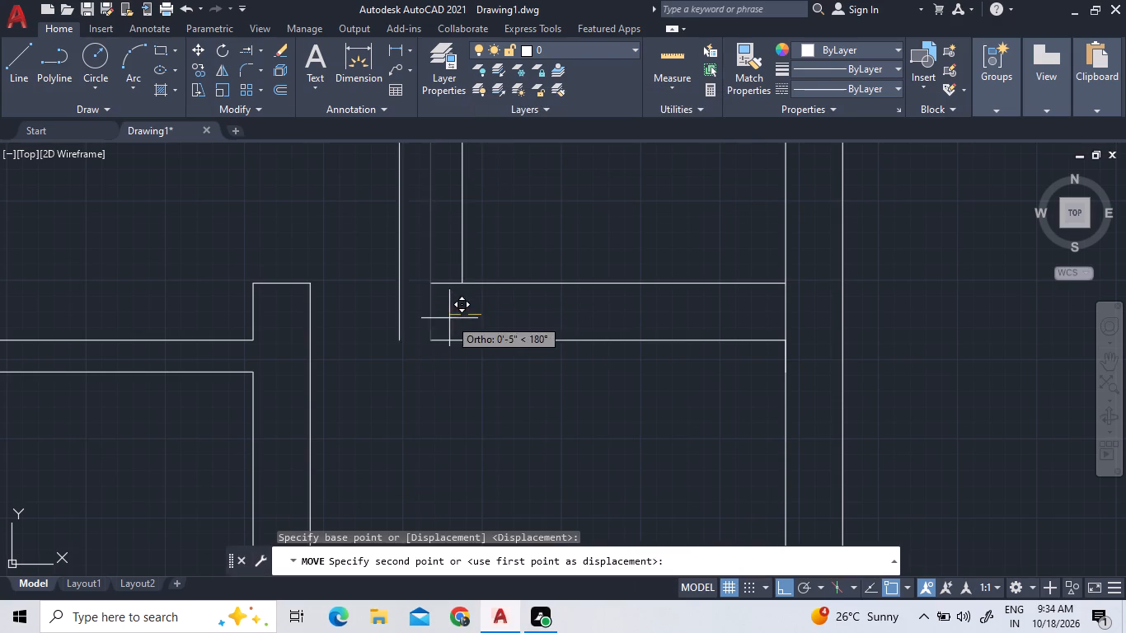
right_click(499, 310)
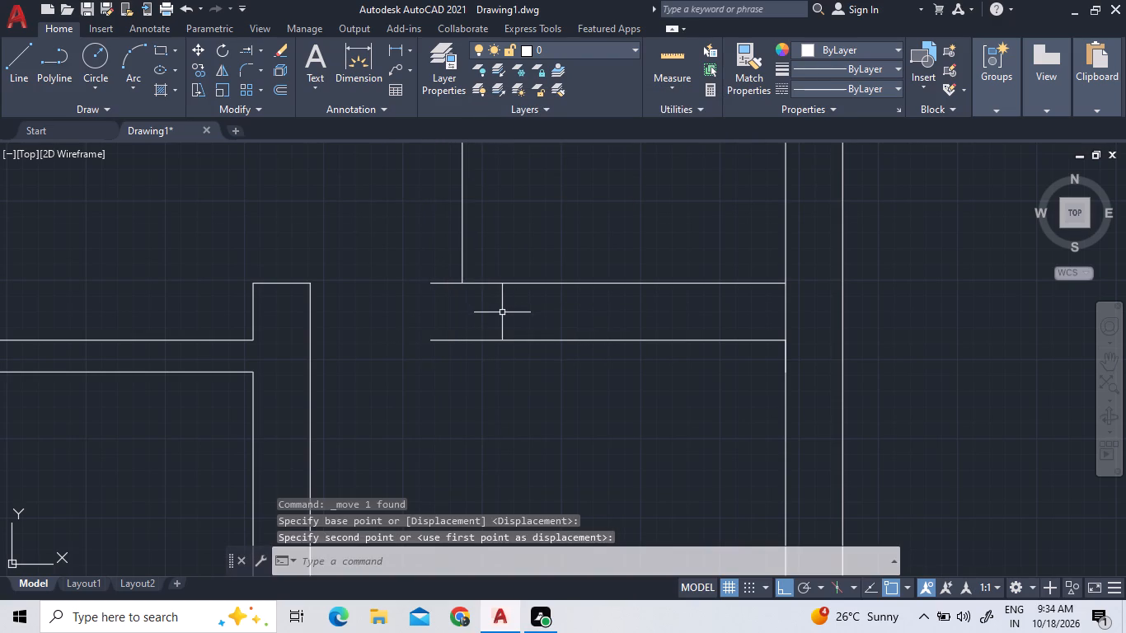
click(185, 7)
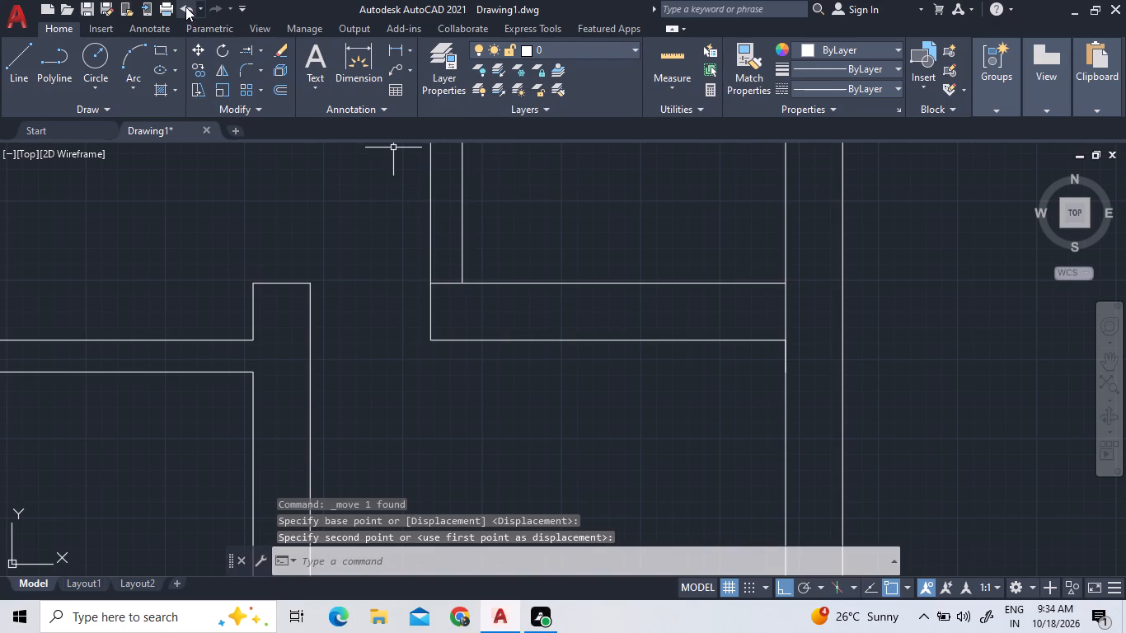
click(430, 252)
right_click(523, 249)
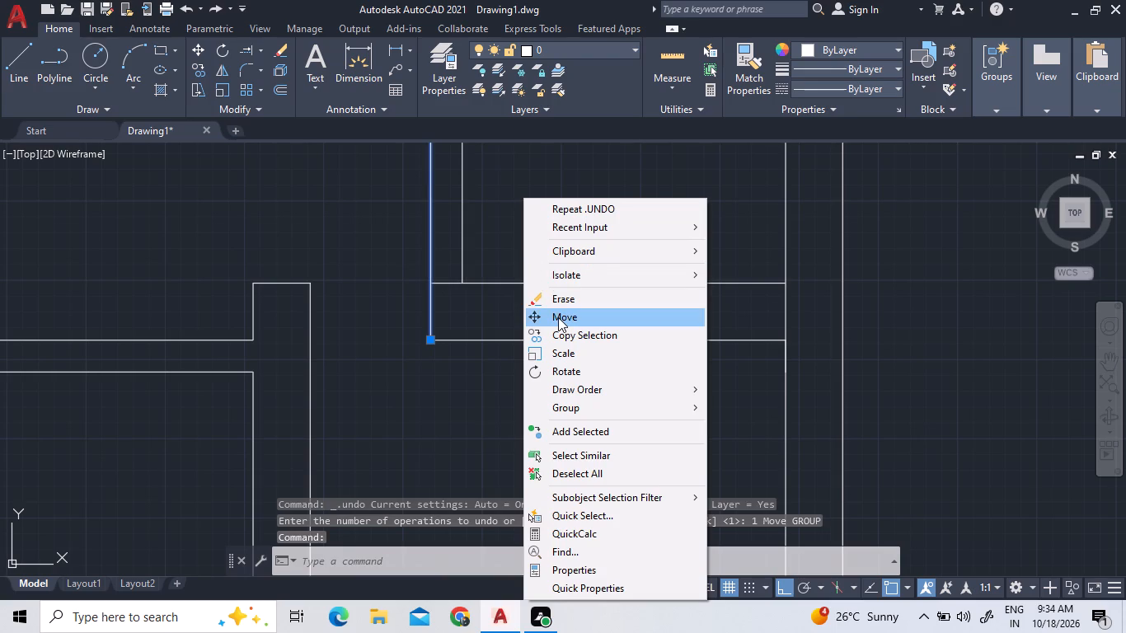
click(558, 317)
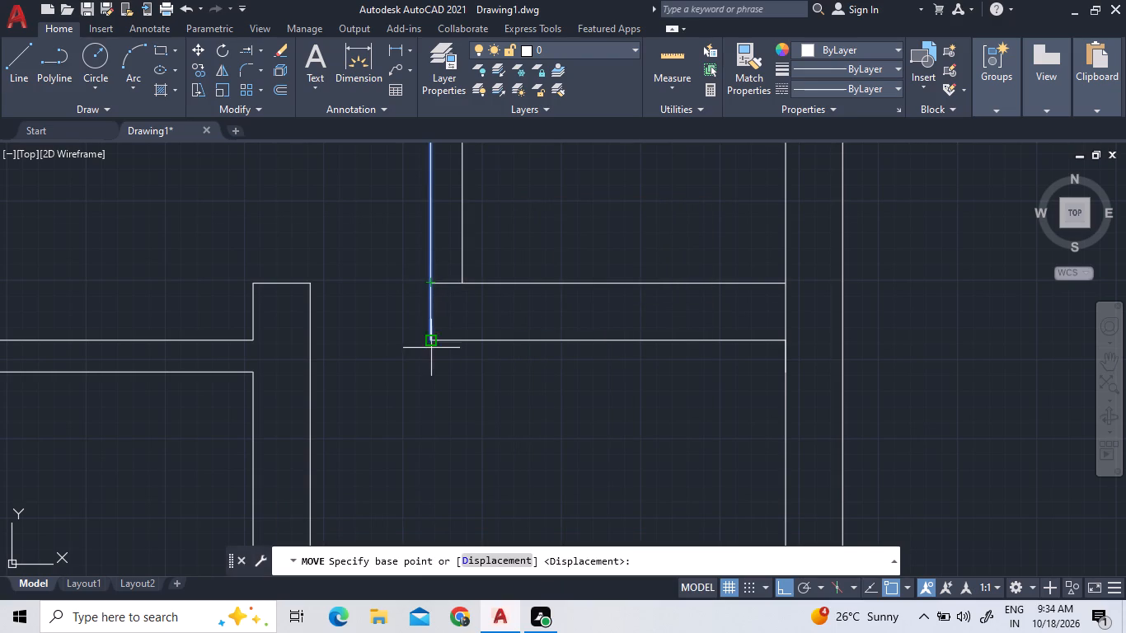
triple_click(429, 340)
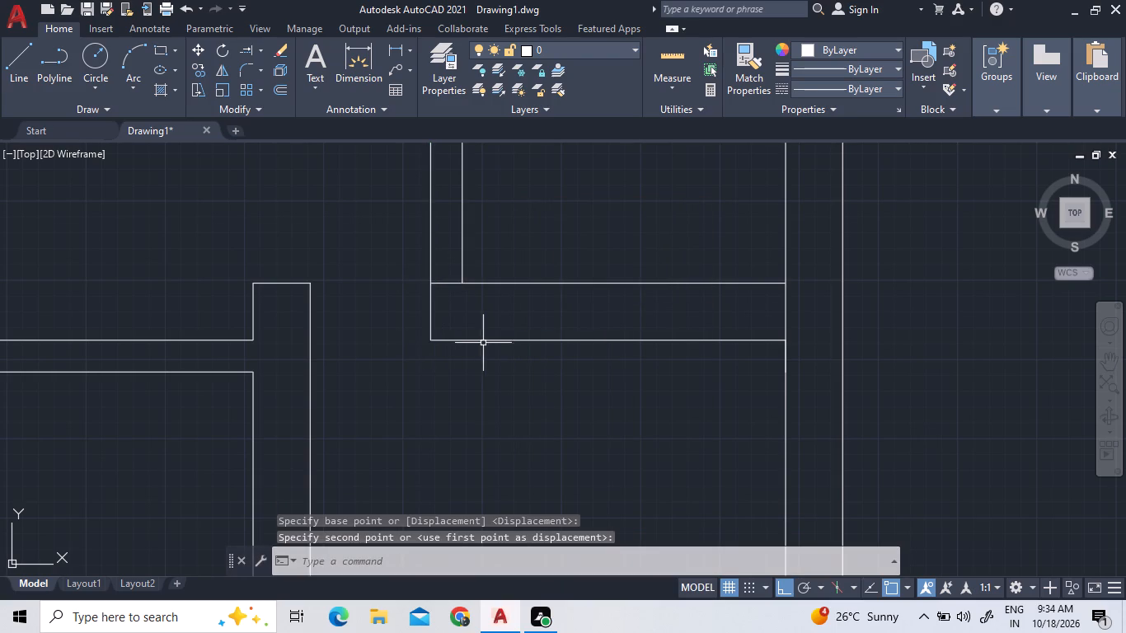
Move the small upper room's outer left wall line 9" to the right from its lower endpoint.
click(430, 335)
right_click(384, 297)
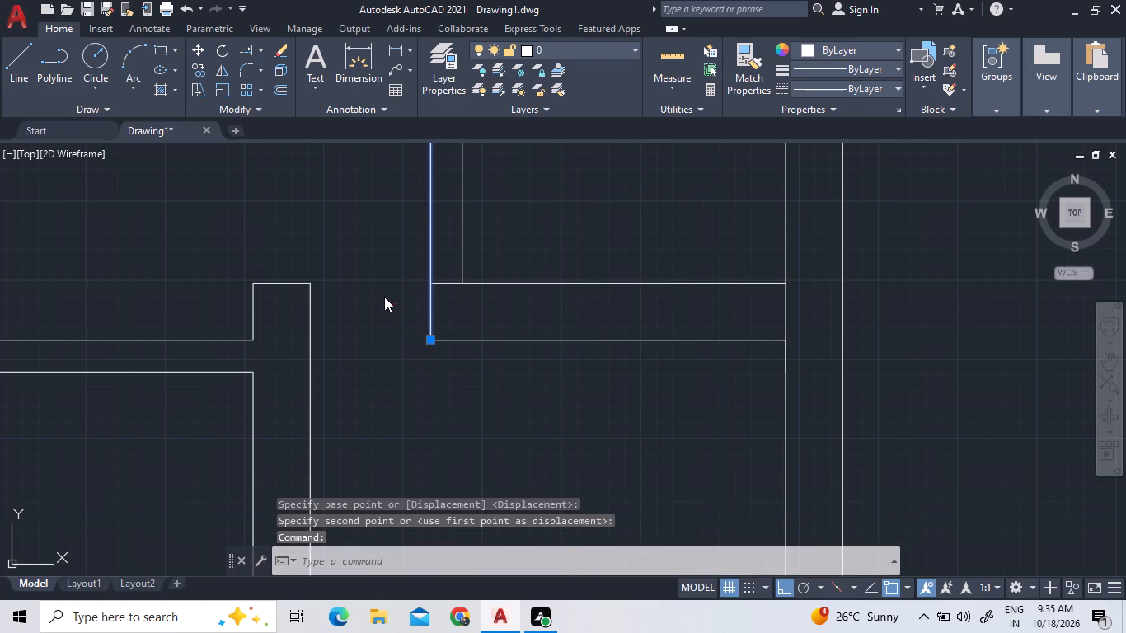
click(414, 320)
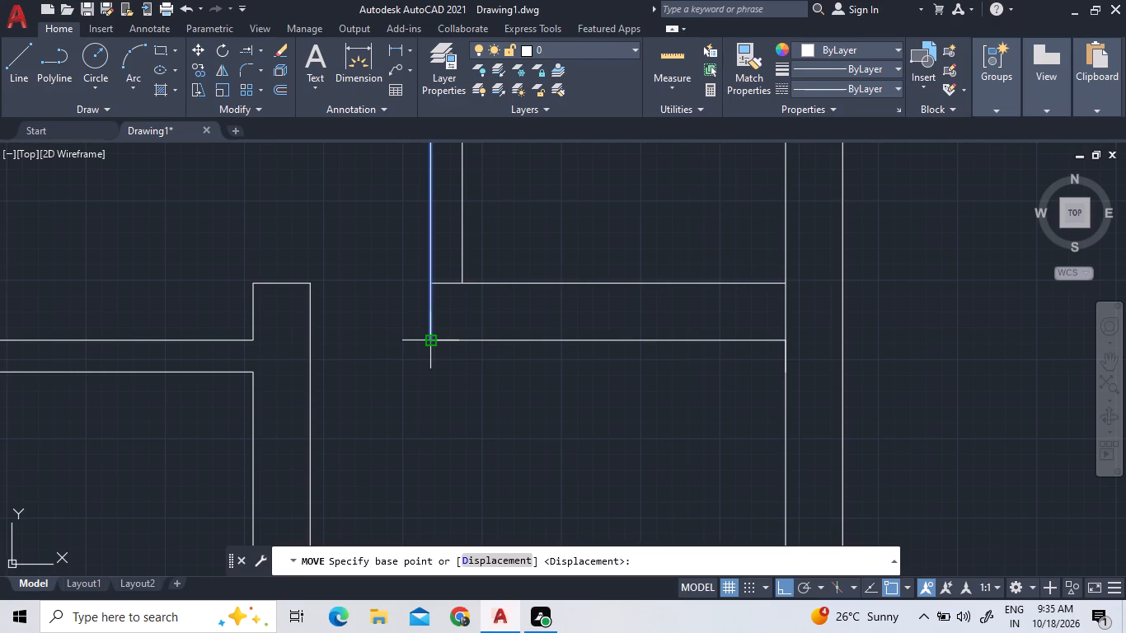
click(434, 338)
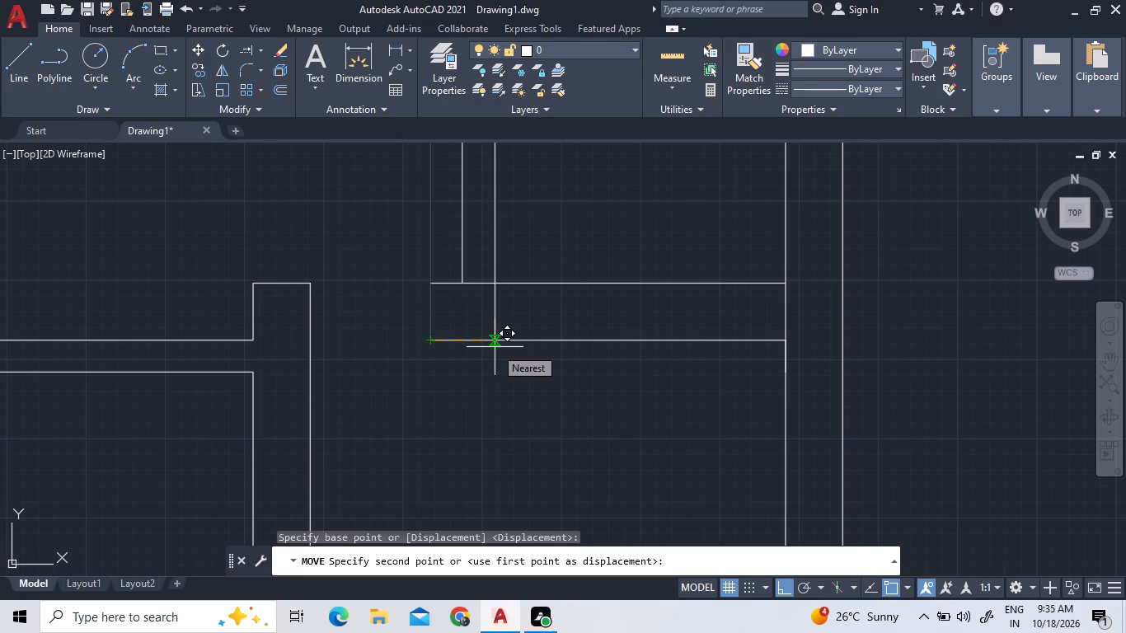
key(9)
key(shift+quotedbl)
key(Return)
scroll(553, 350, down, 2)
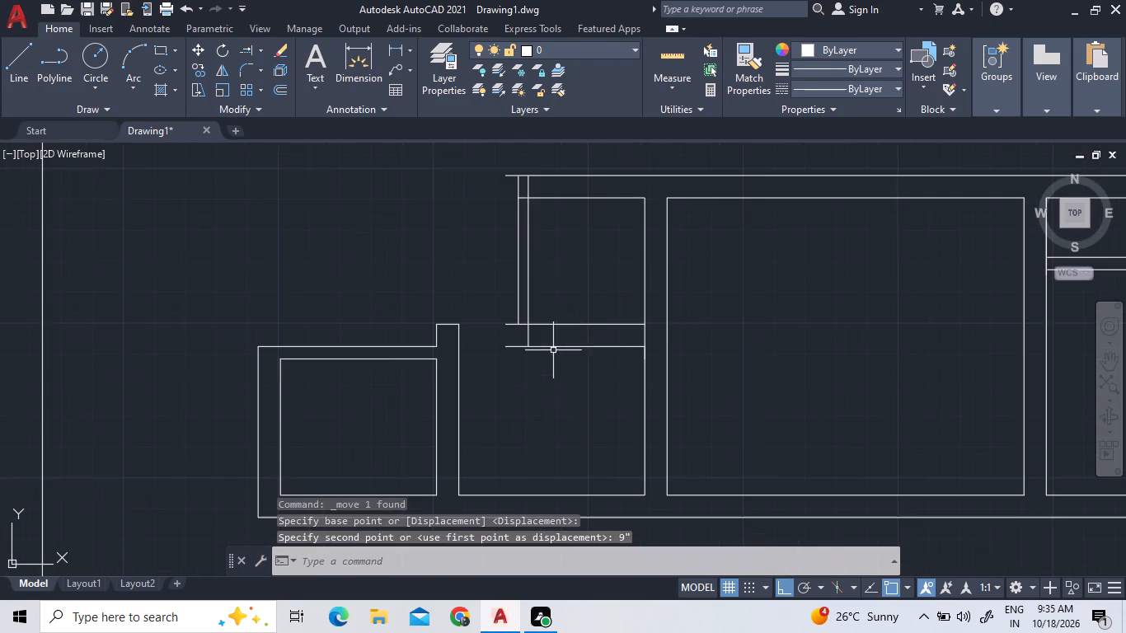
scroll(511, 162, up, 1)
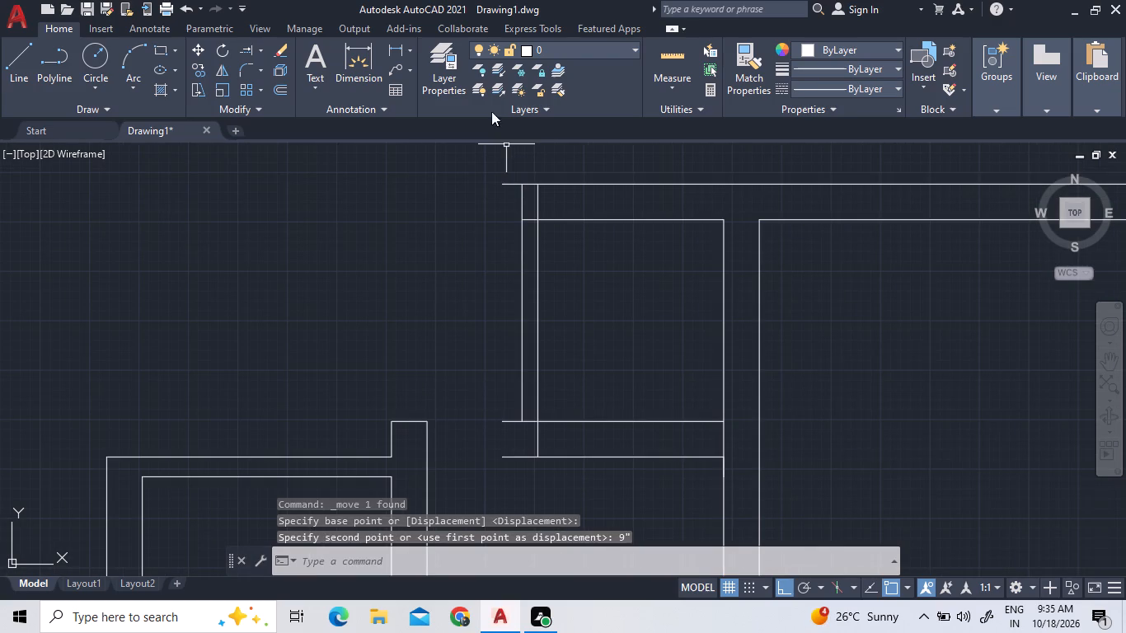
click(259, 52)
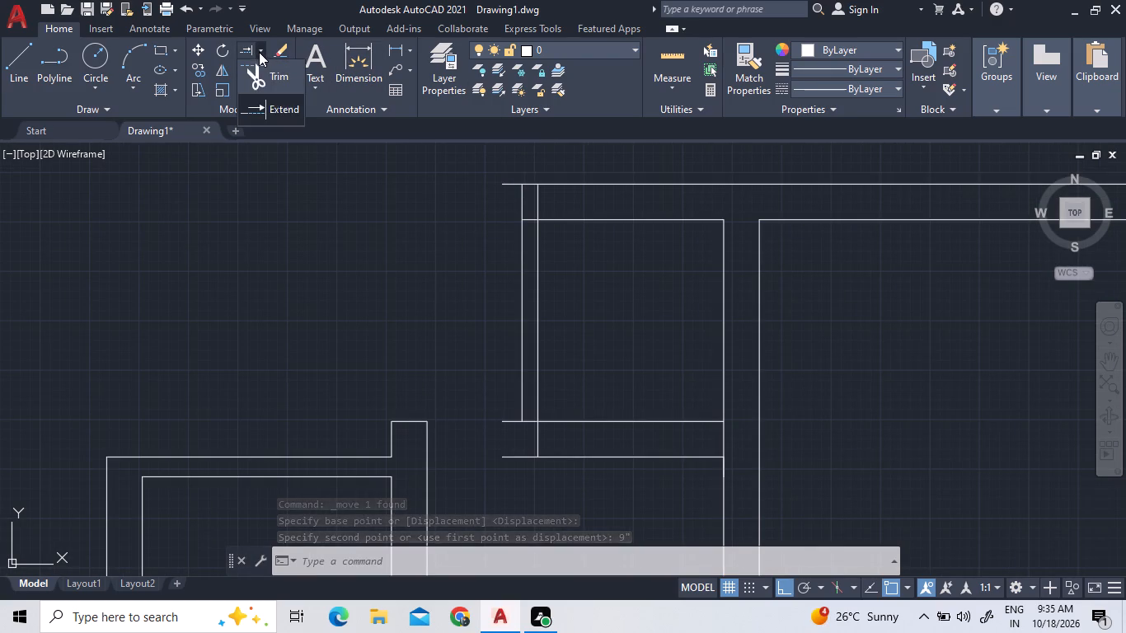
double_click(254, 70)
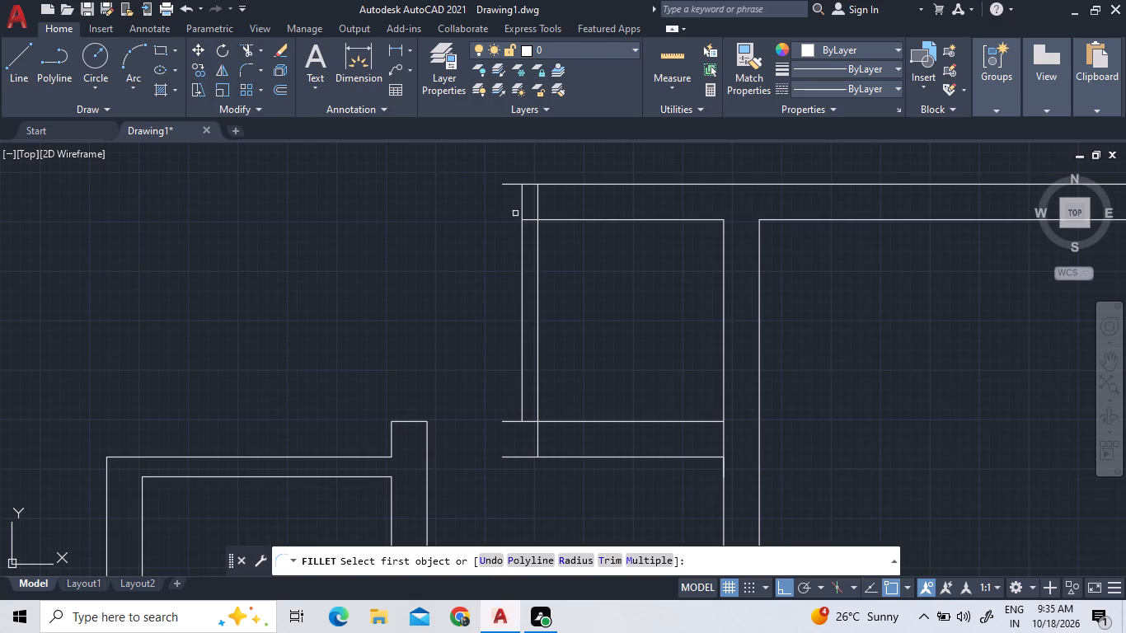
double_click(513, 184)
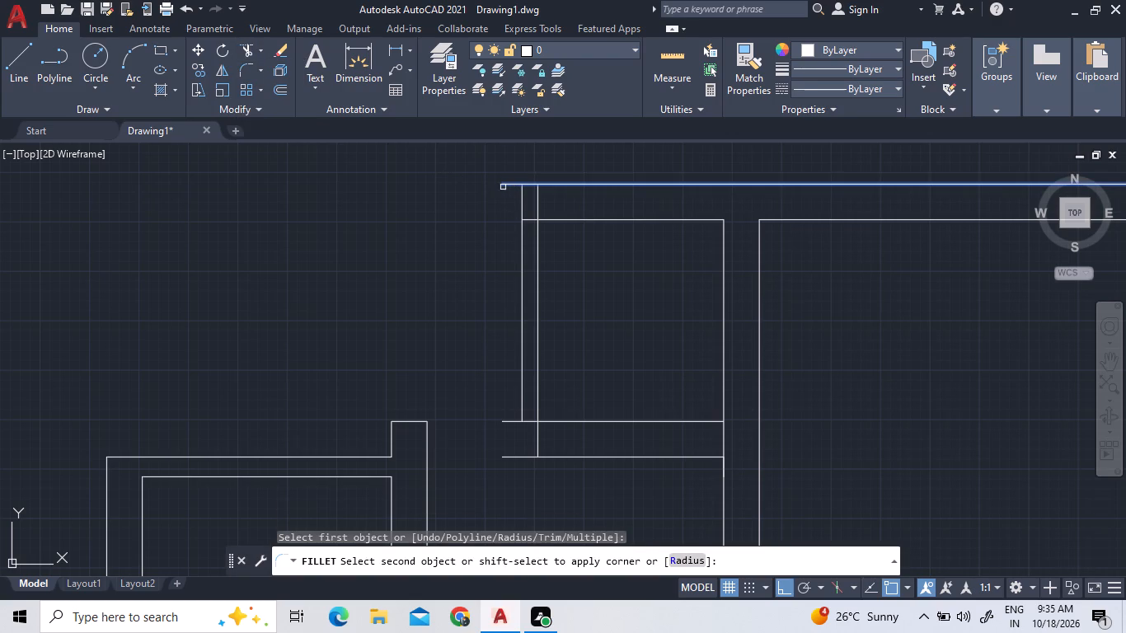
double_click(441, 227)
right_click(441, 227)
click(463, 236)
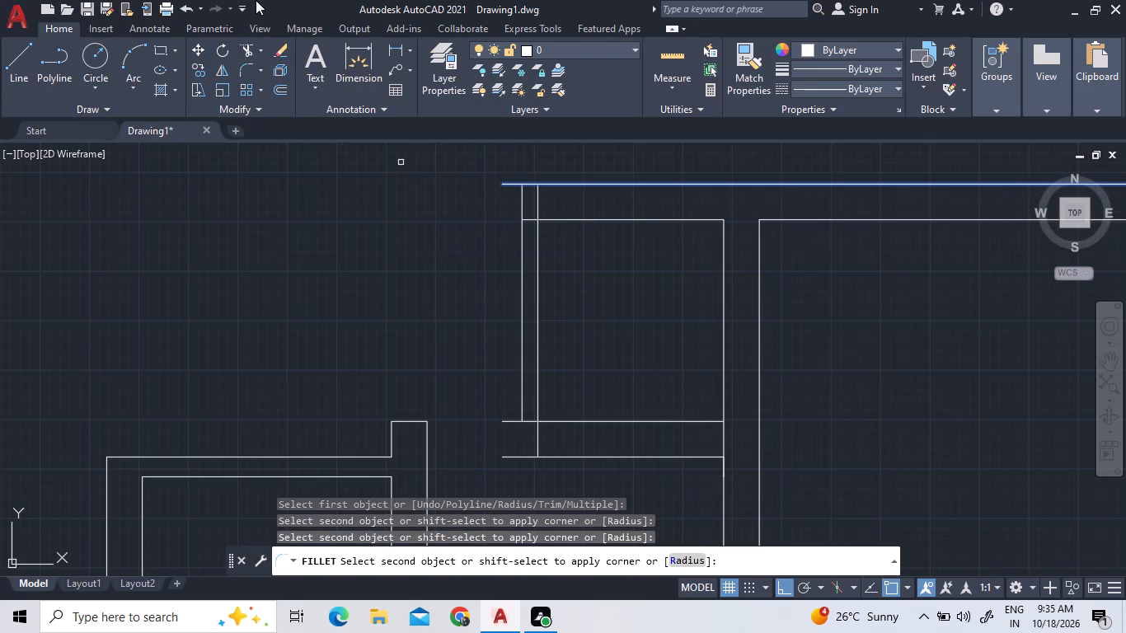
Trim the top and inner bottom wall lines projecting left of the small upper room and the overlapping pieces at its inner top-left corner.
triple_click(246, 46)
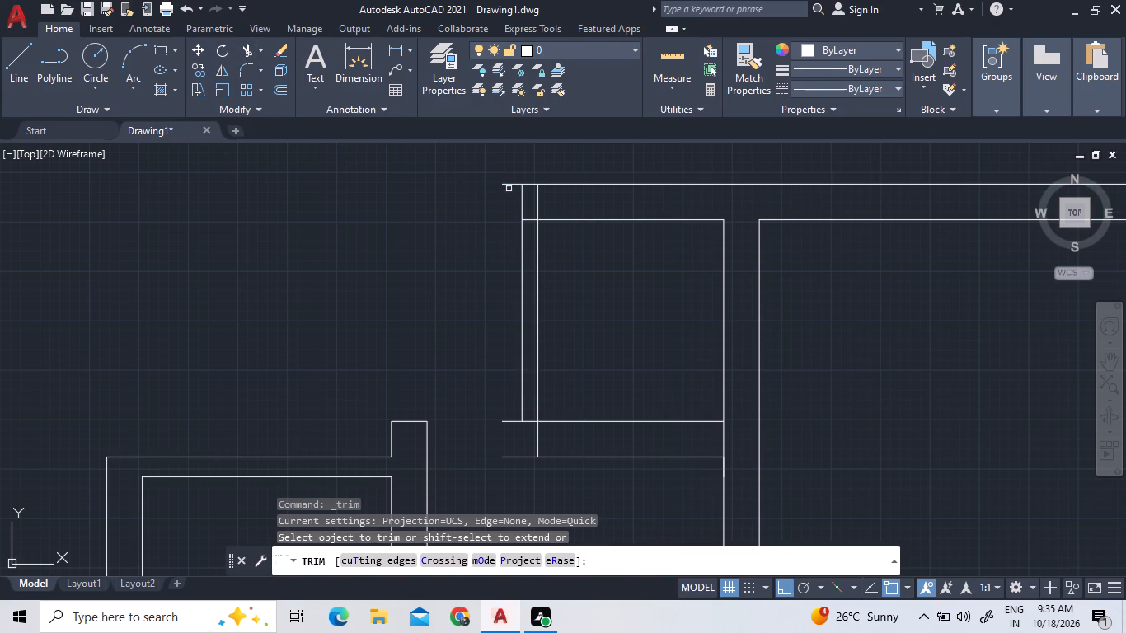
click(510, 184)
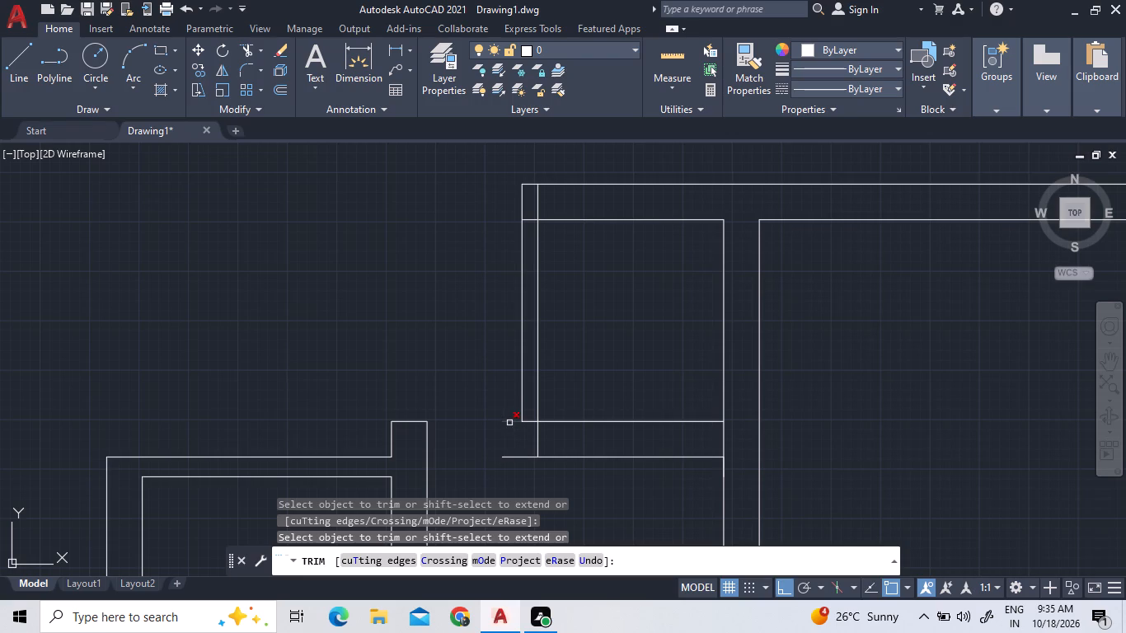
click(509, 423)
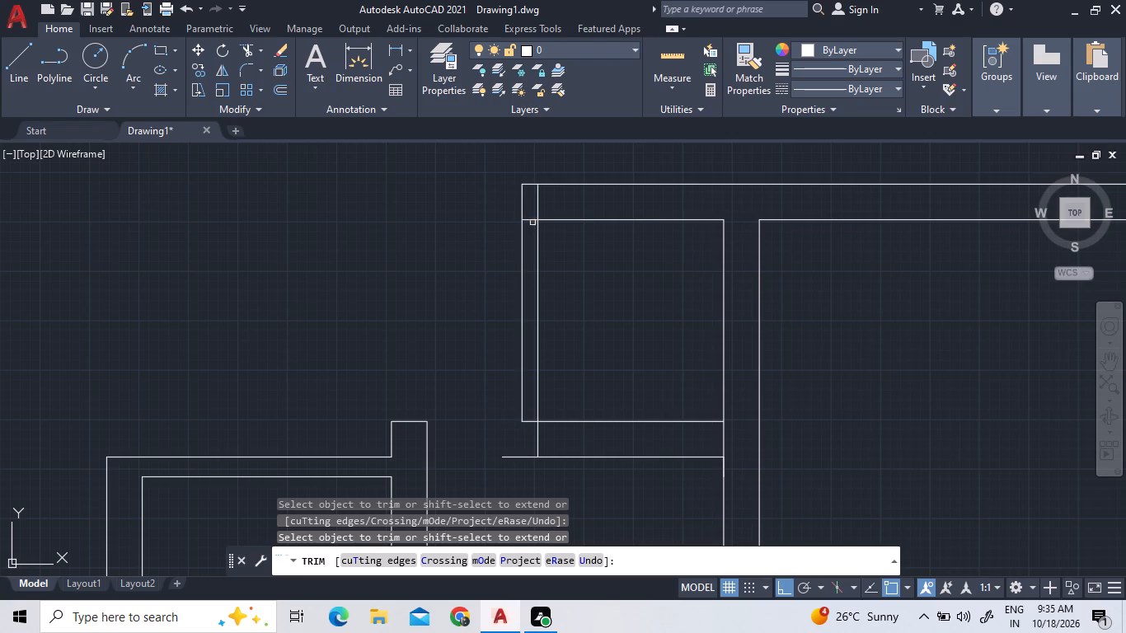
click(528, 222)
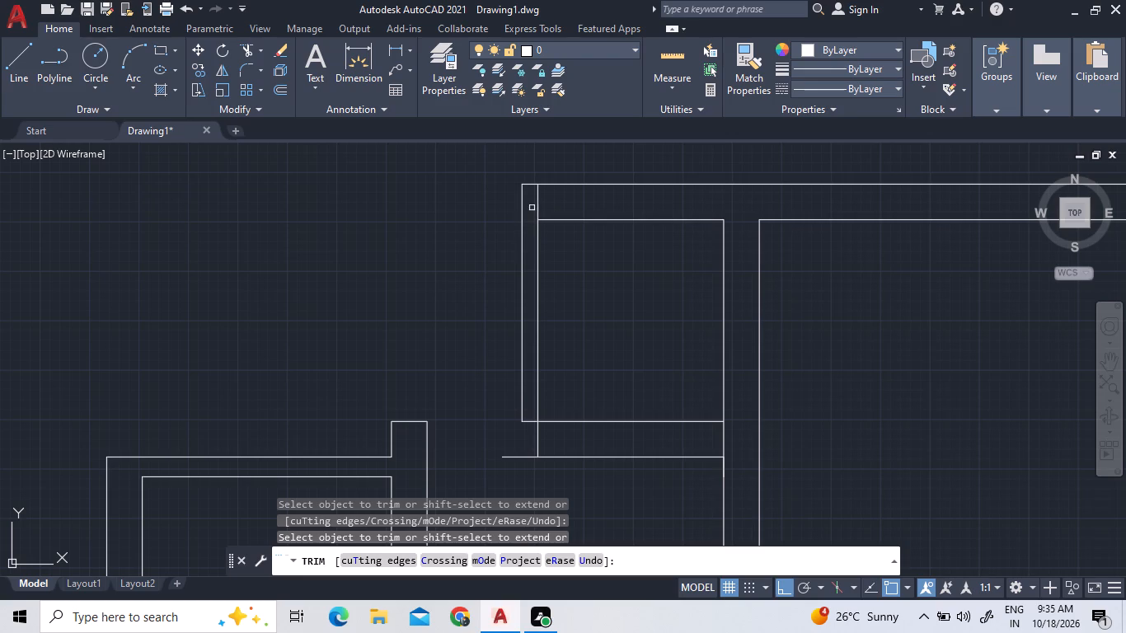
click(538, 205)
Extend the small upper room's outer left wall line down to its outer bottom wall line.
double_click(256, 46)
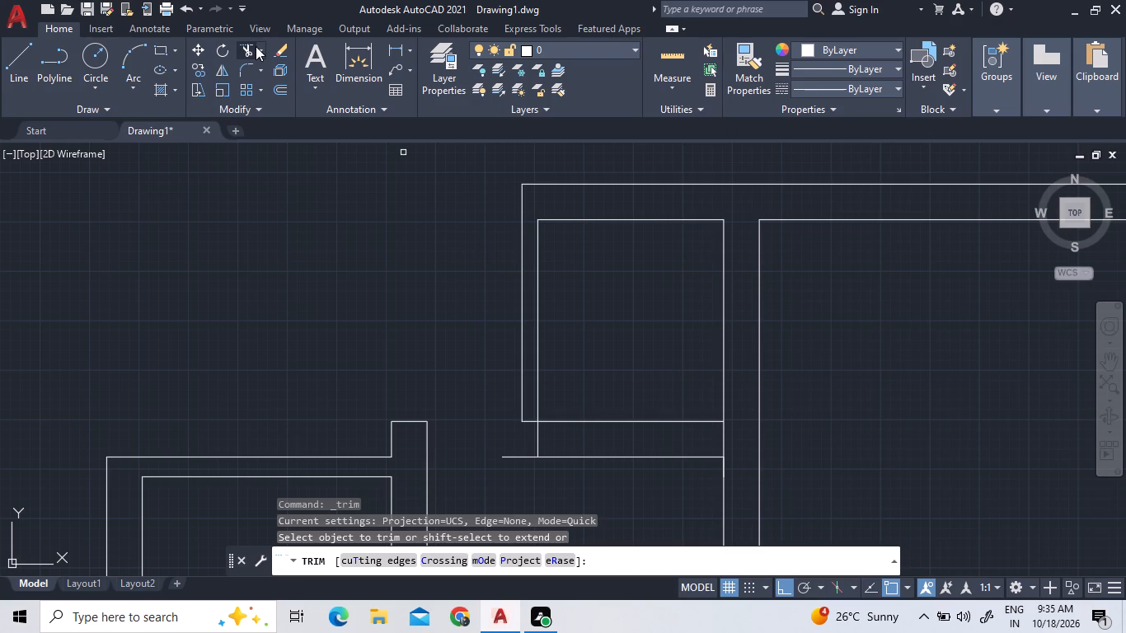
triple_click(259, 49)
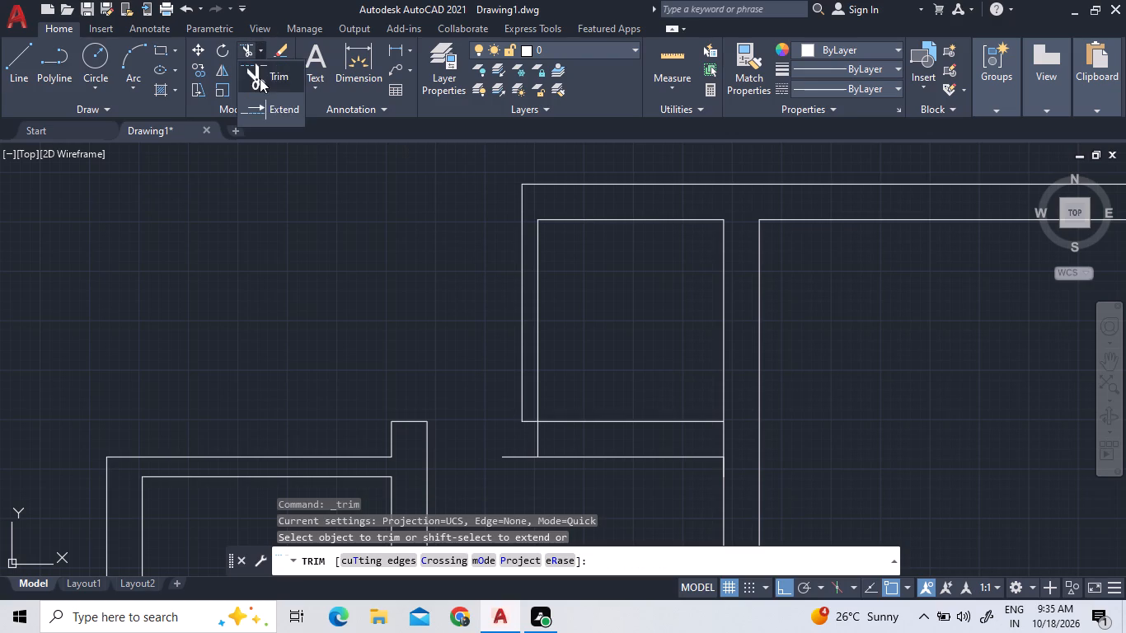
click(262, 96)
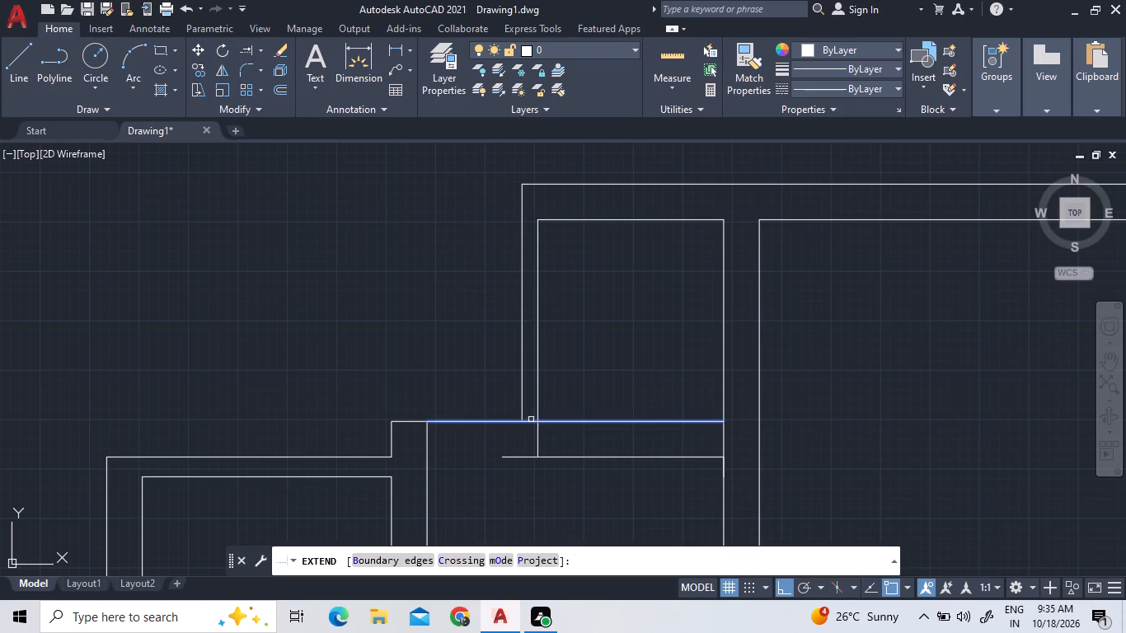
double_click(520, 406)
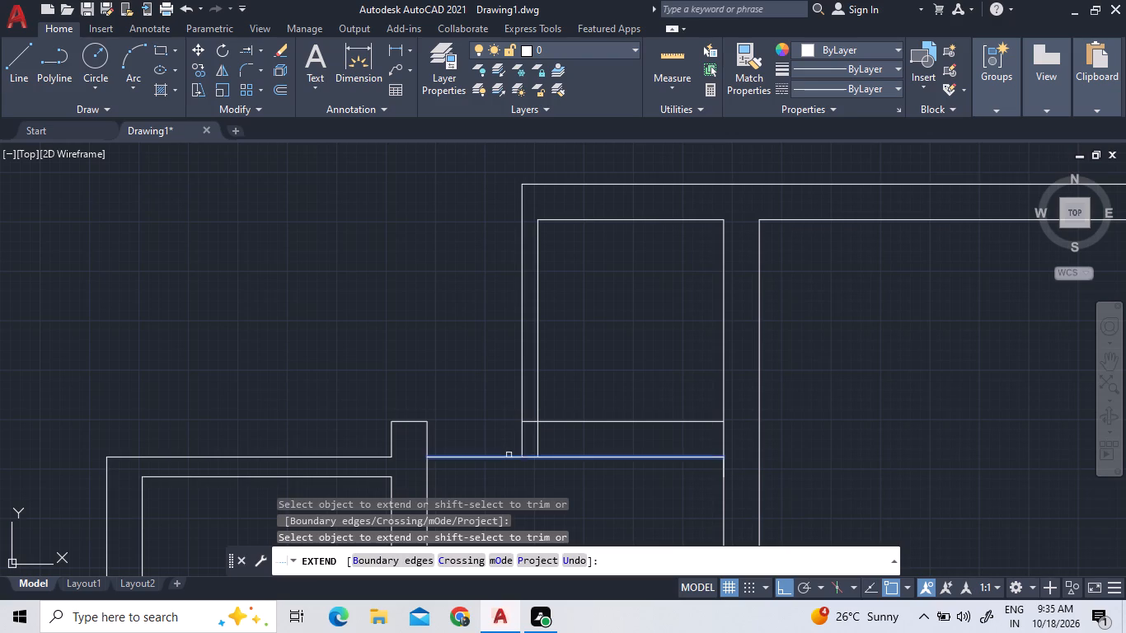
right_click(365, 326)
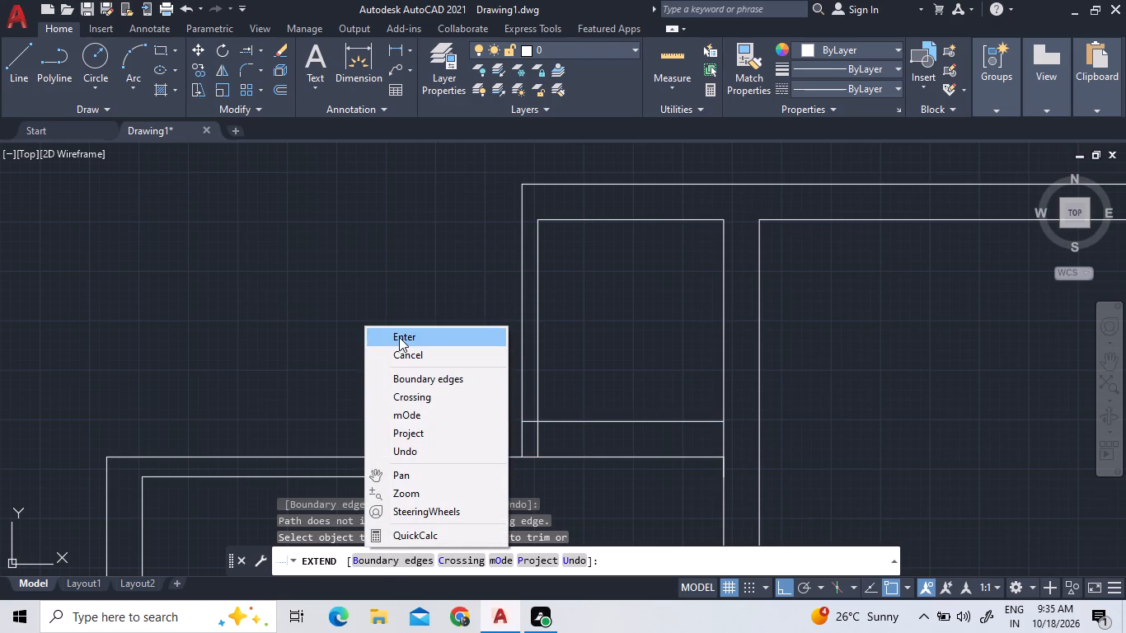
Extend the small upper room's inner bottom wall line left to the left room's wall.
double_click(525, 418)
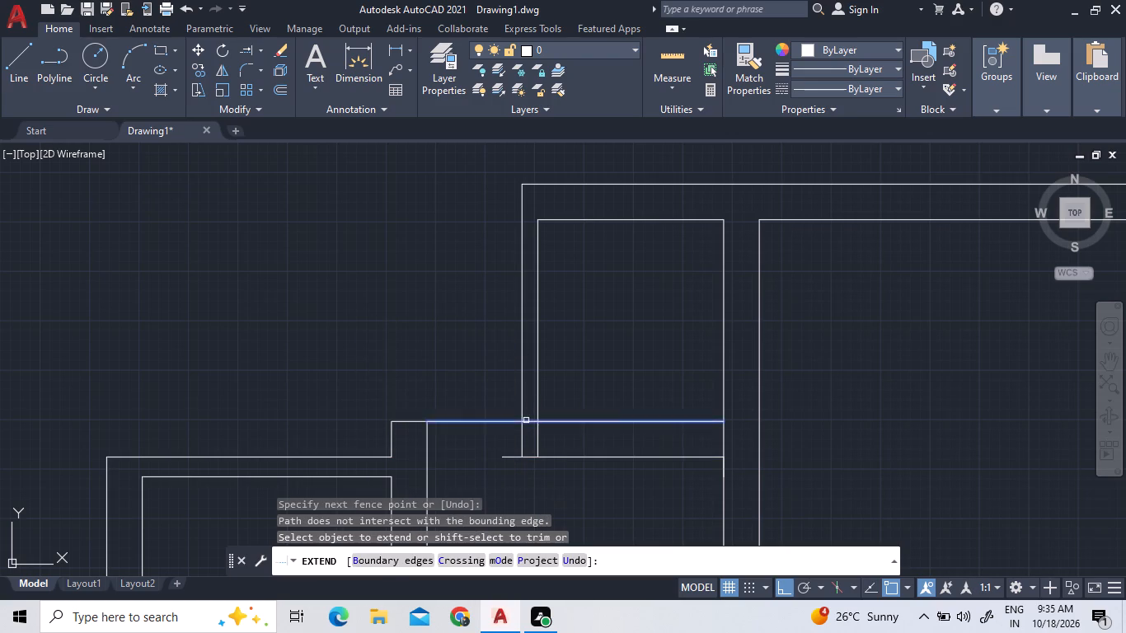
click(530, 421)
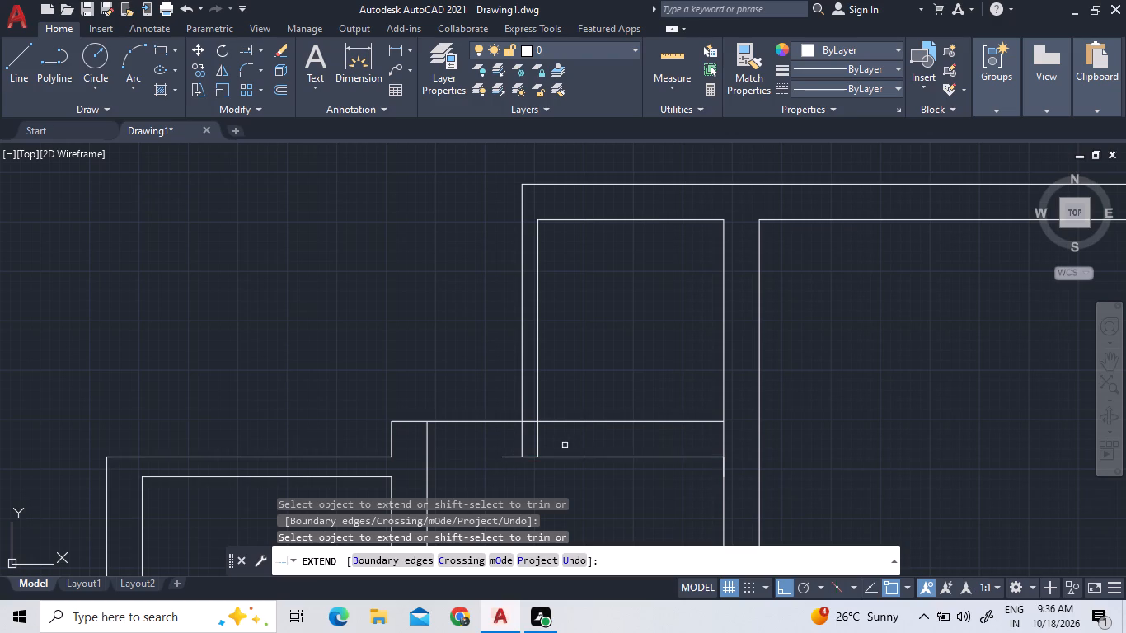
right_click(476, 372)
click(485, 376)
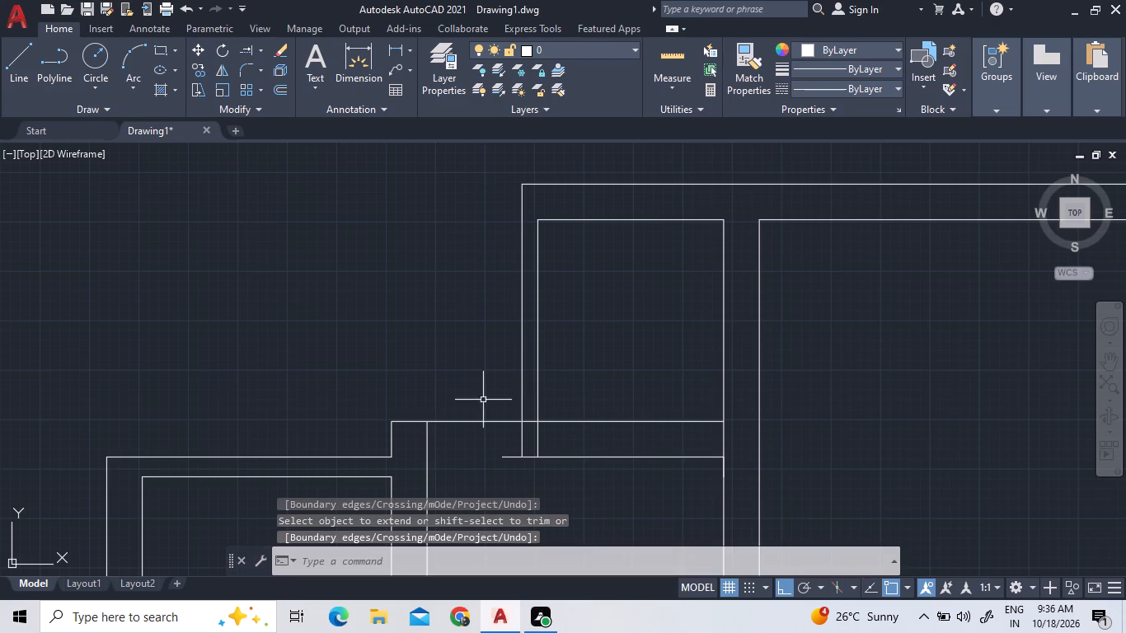
Trim both bottom wall lines projecting left of the small upper room and the overlapping line pieces at its inner lower-left corner.
click(256, 48)
click(260, 51)
click(267, 75)
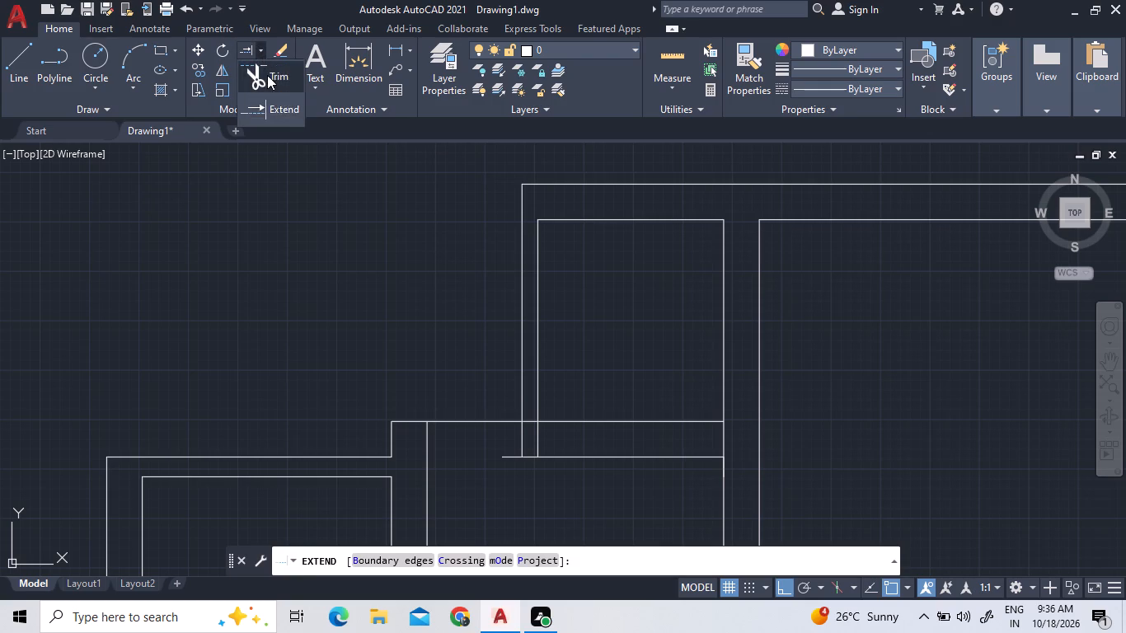
click(513, 456)
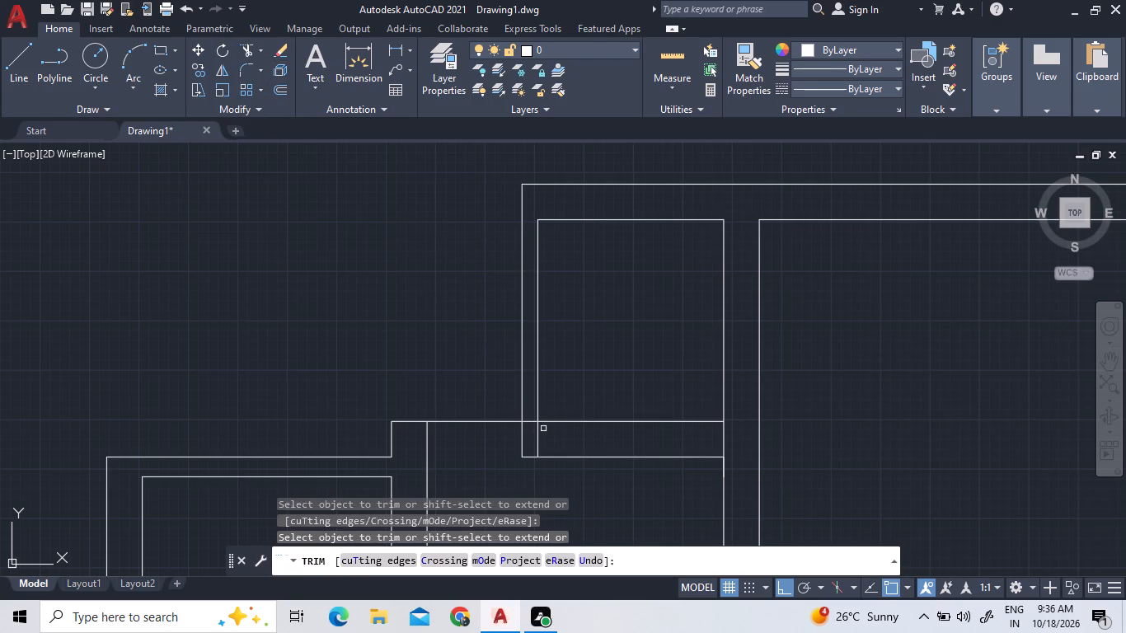
click(538, 429)
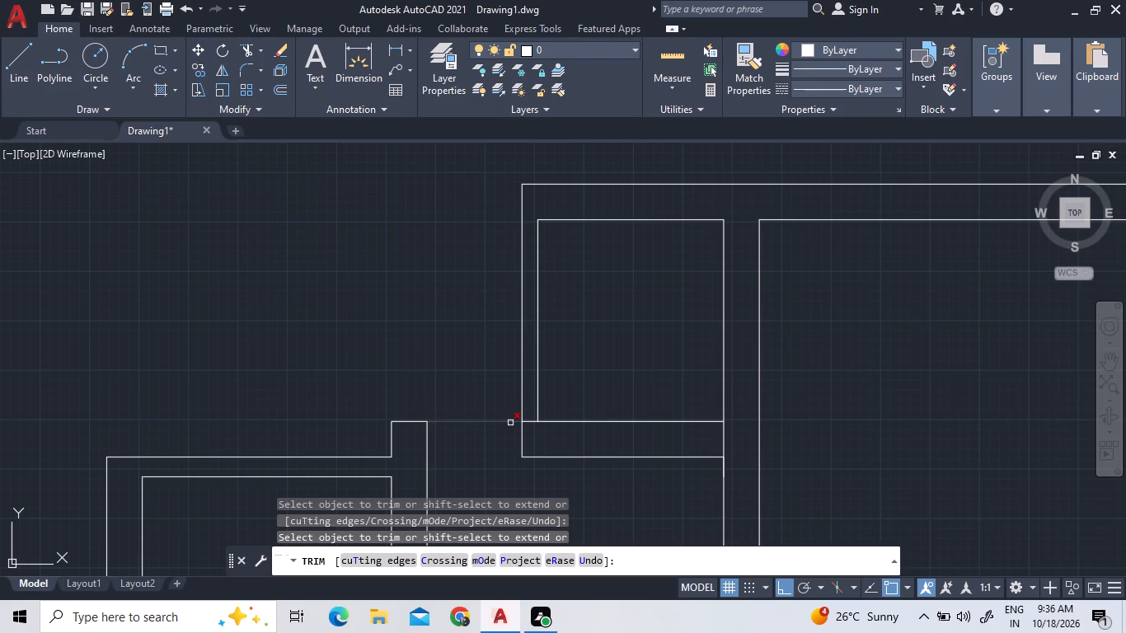
click(510, 423)
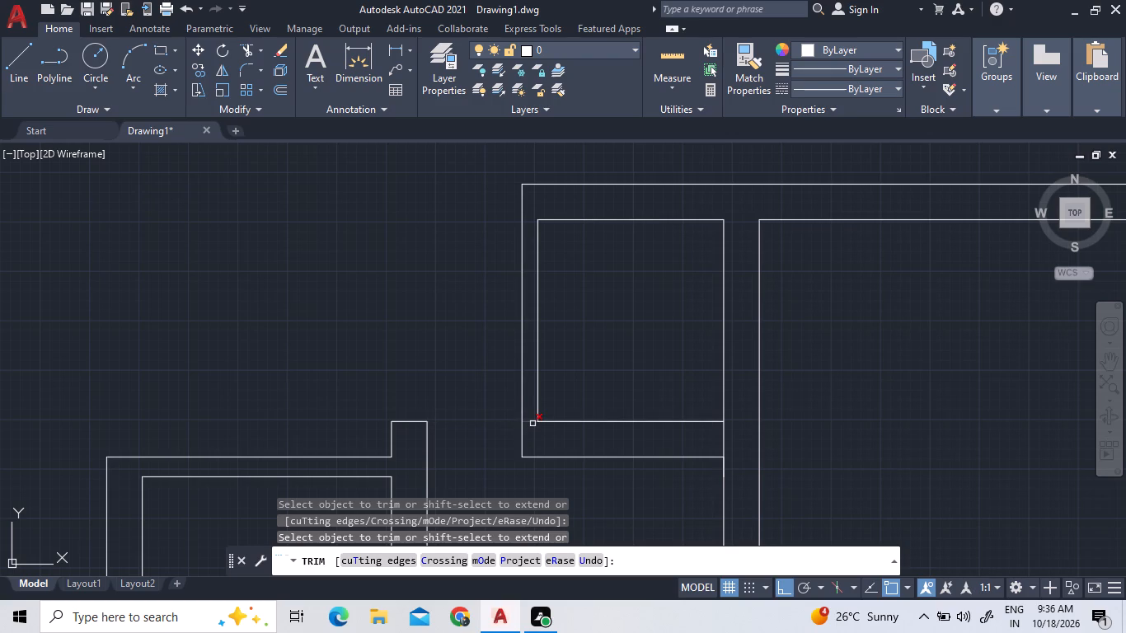
click(533, 424)
Undo the last trim at the small upper room's inner lower-left corner.
key(u)
key(Return)
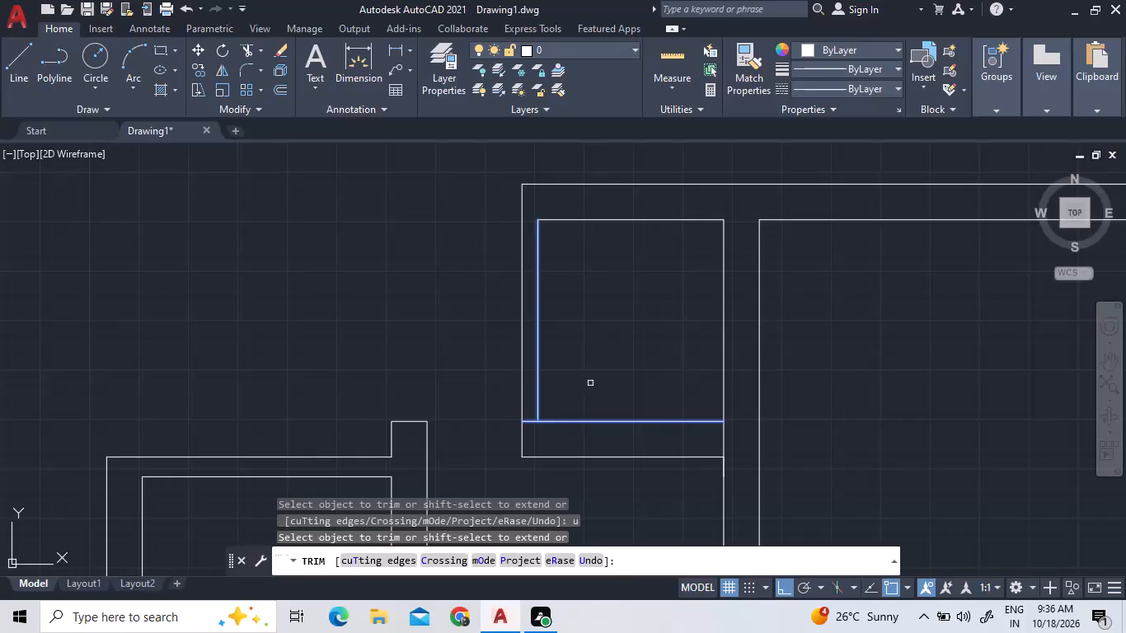
Draw a 12' by 10' rectangle downward from the left room's outer lower-left corner, below the plan's bottom wall.
scroll(610, 329, down, 1)
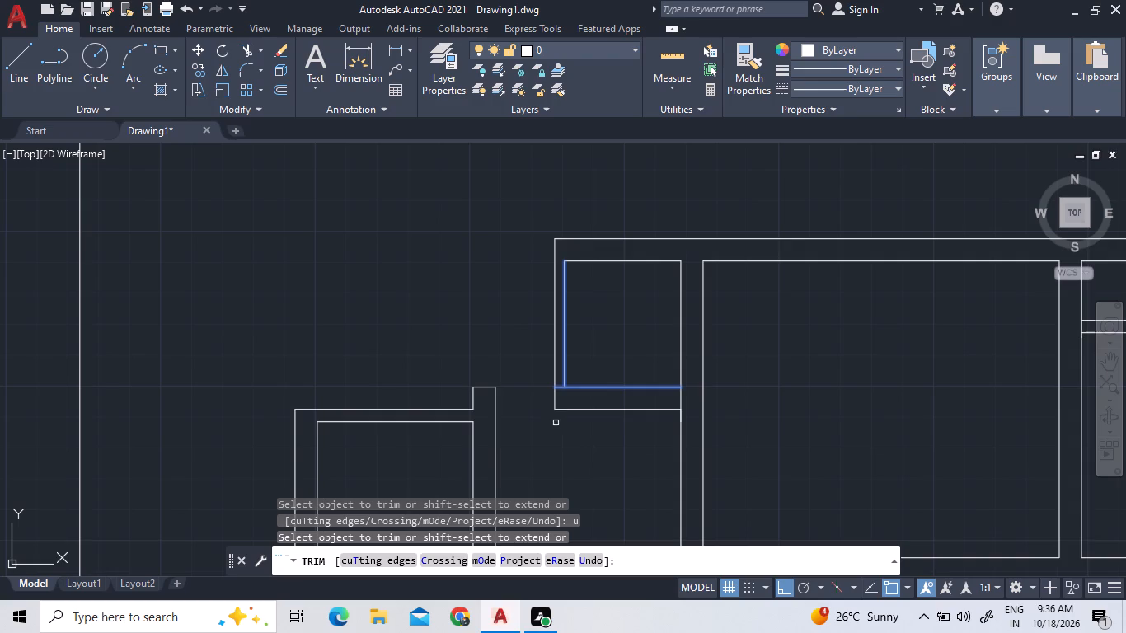
scroll(448, 328, down, 2)
scroll(485, 401, down, 1)
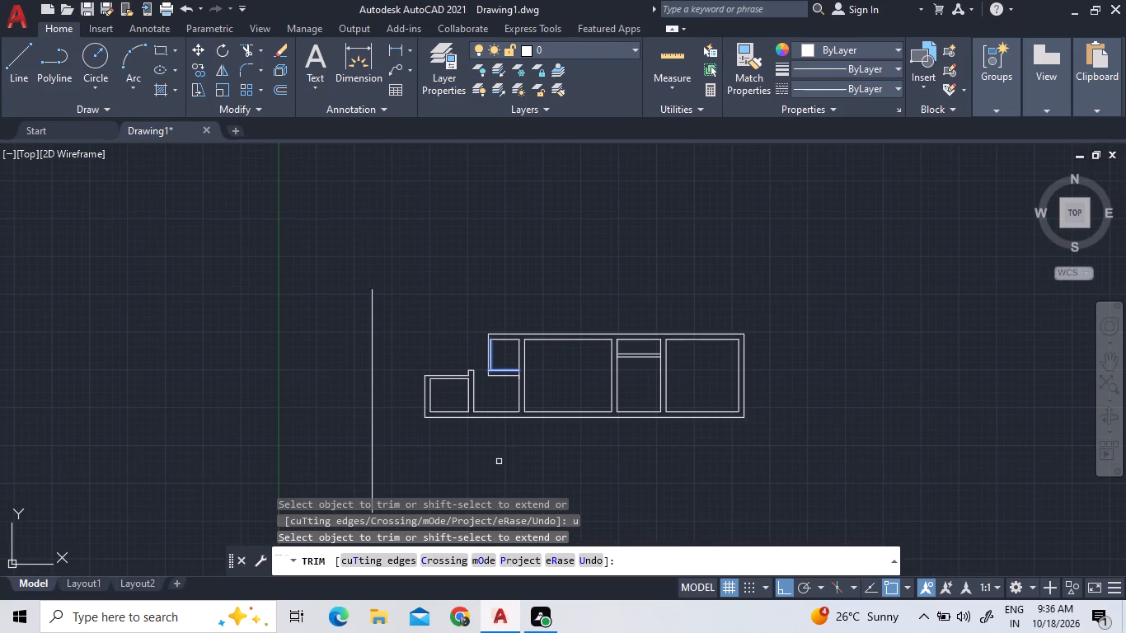
click(161, 49)
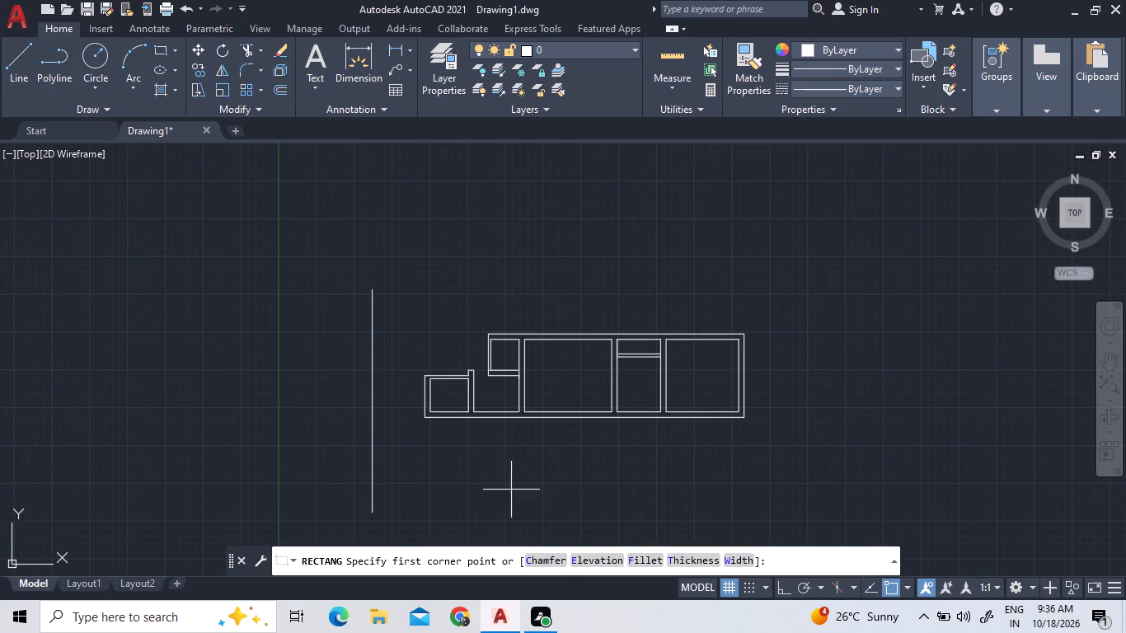
scroll(490, 452, up, 2)
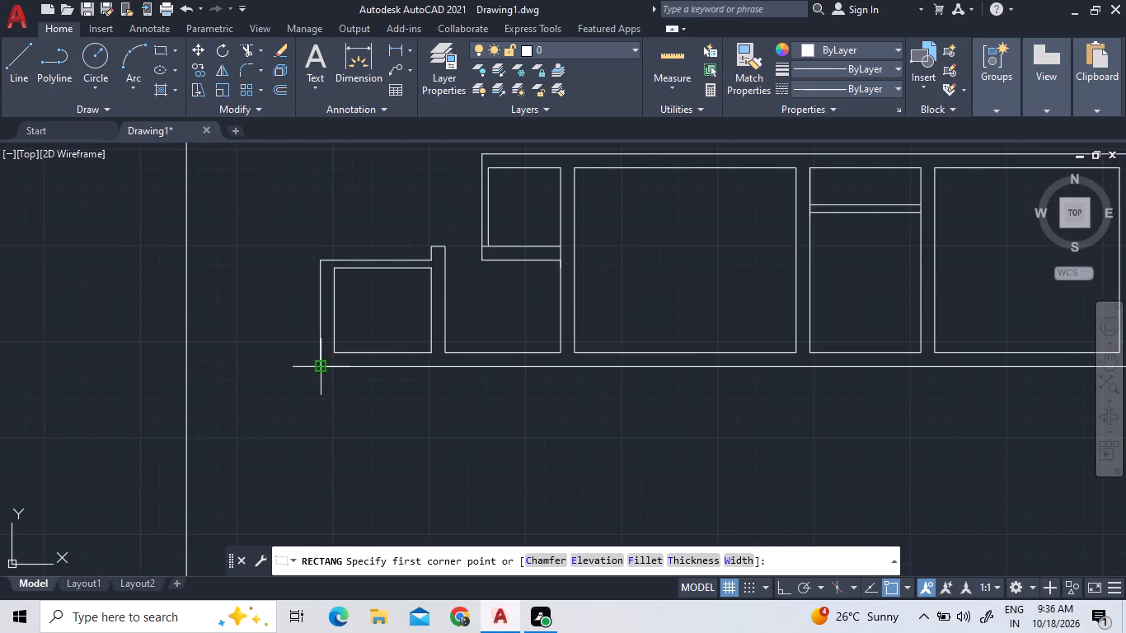
click(320, 365)
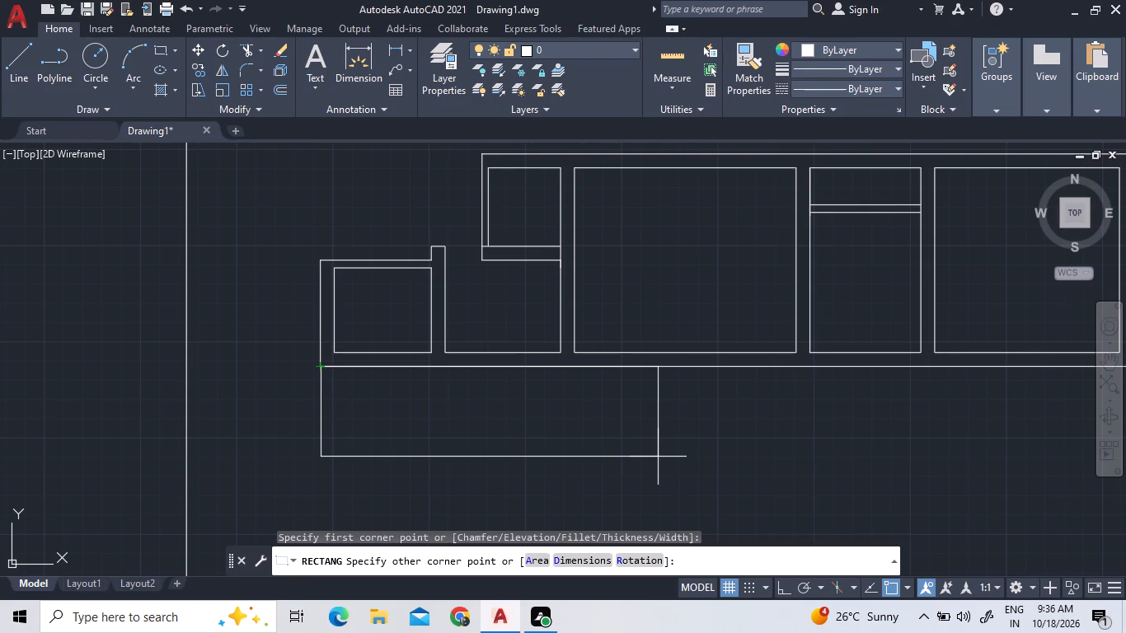
key(1)
key(BackSpace)
text(d)
key(space)
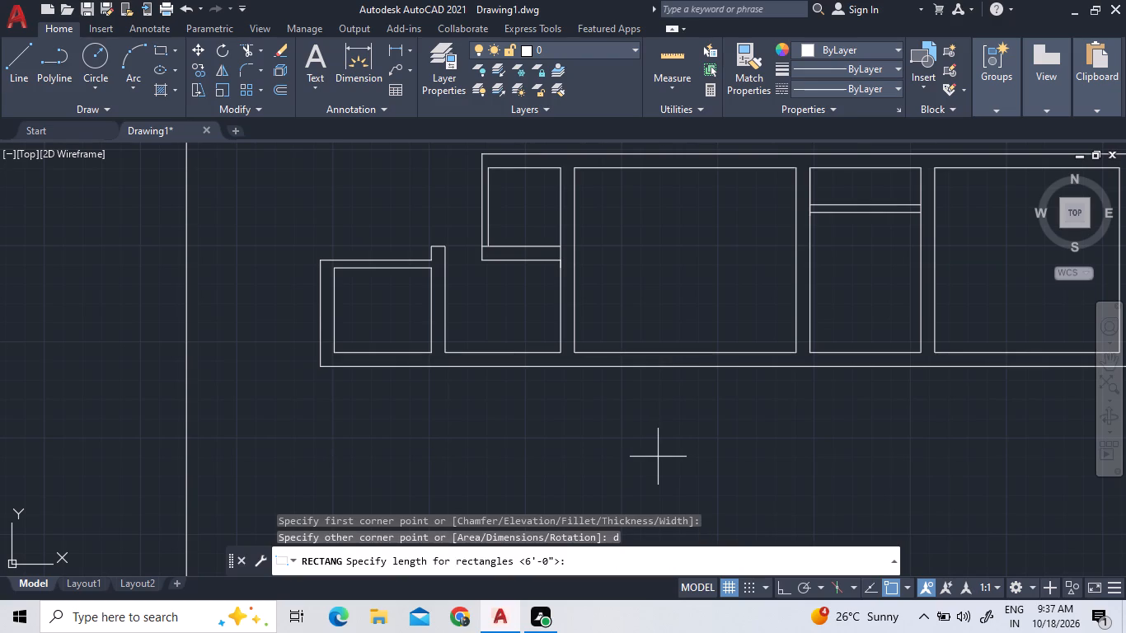
text(12)
key(apostrophe)
key(Return)
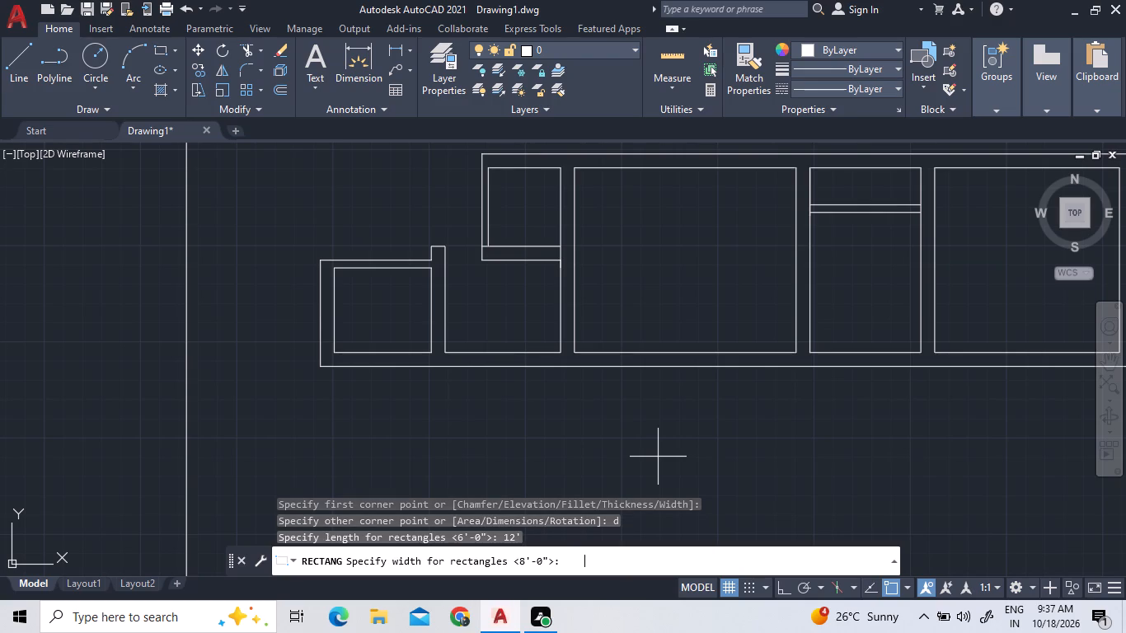
text(10')
key(Return)
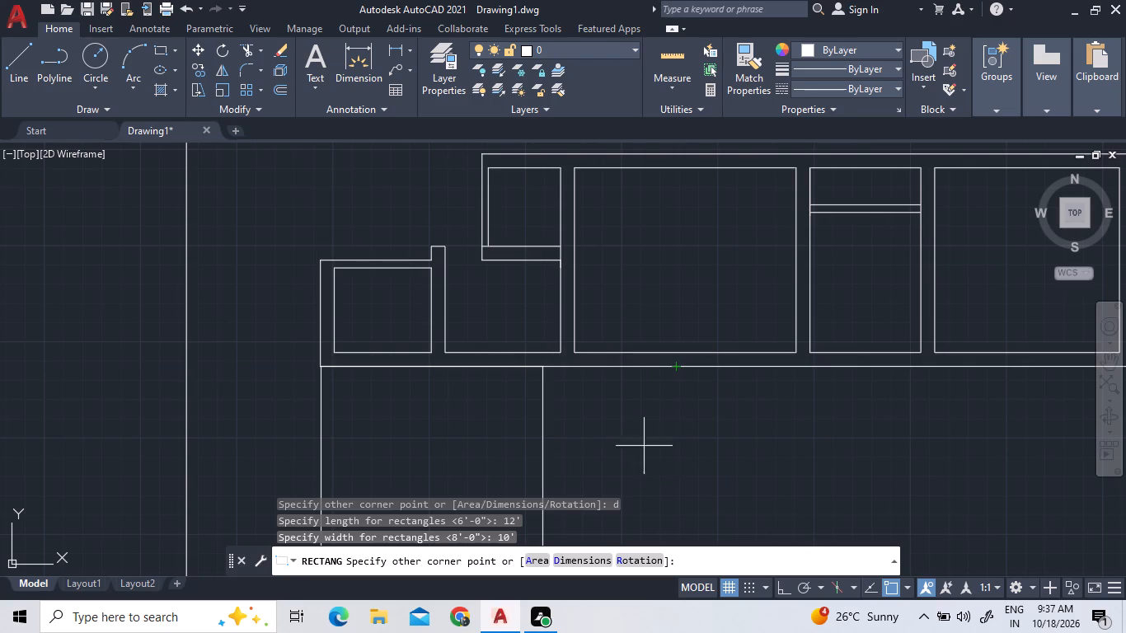
right_click(643, 414)
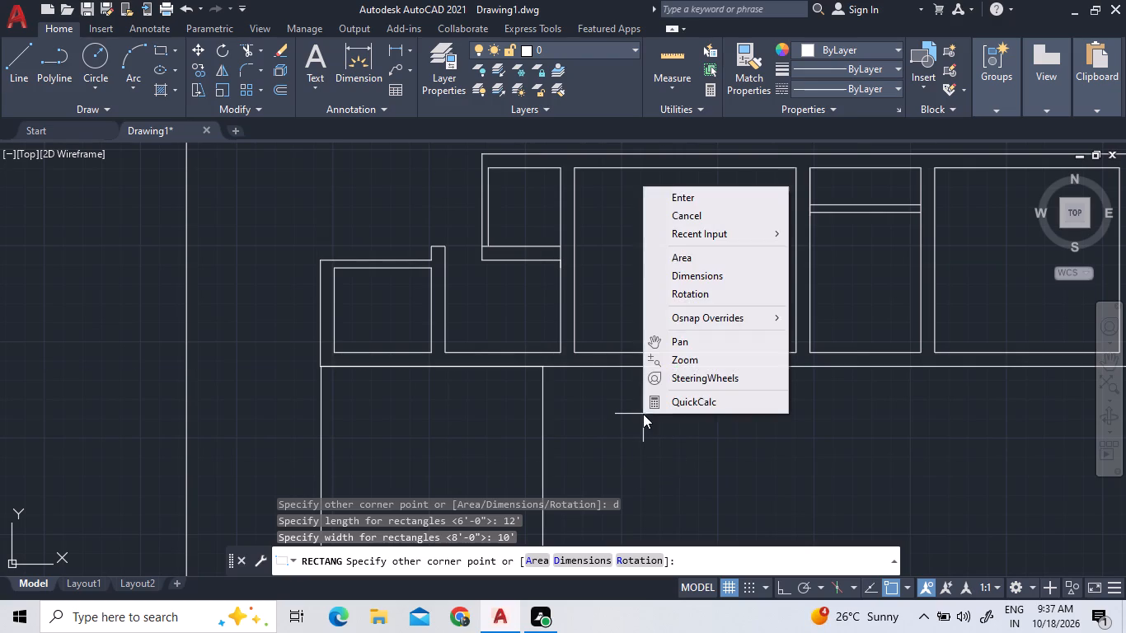
click(580, 457)
right_click(587, 416)
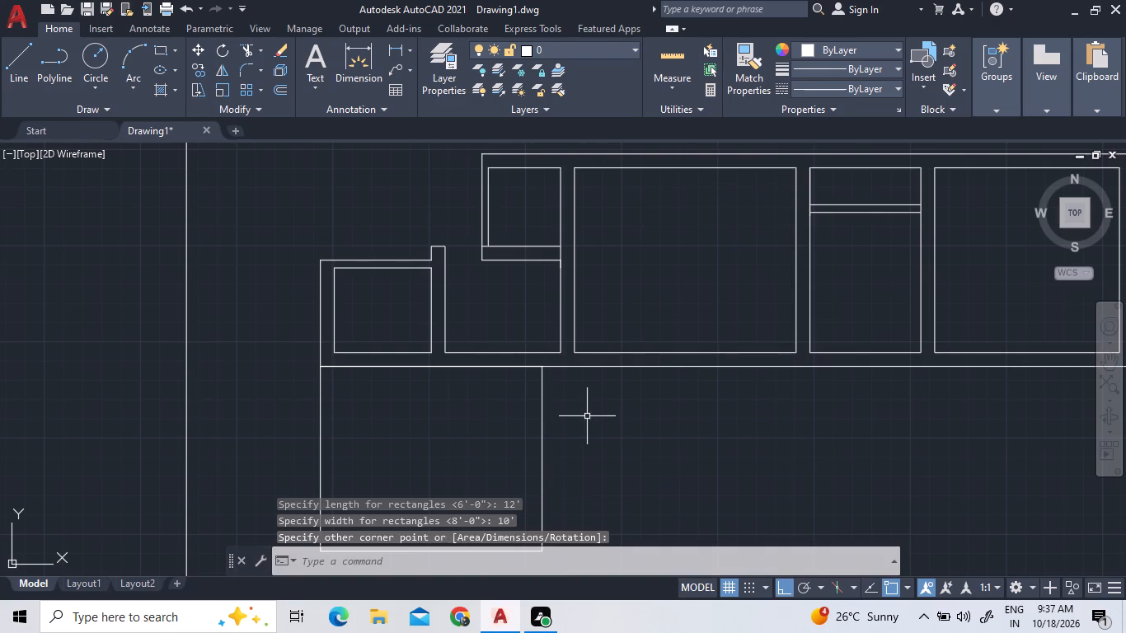
Move the new 12' by 10' rectangle 9" to the right along the bottom wall line.
click(508, 383)
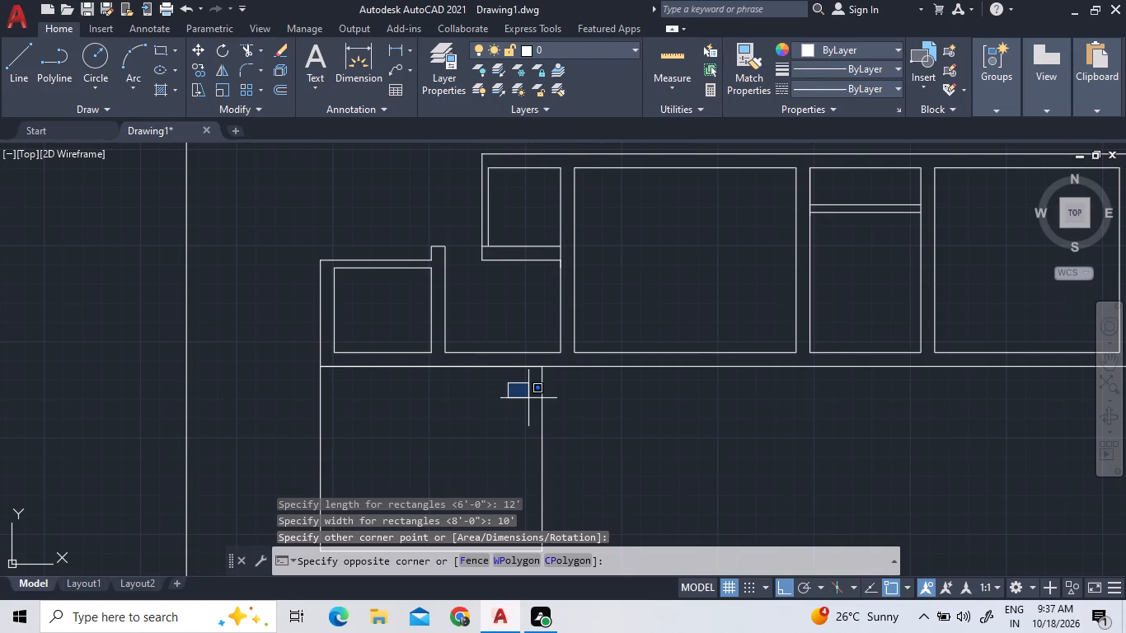
click(542, 411)
click(550, 415)
click(392, 377)
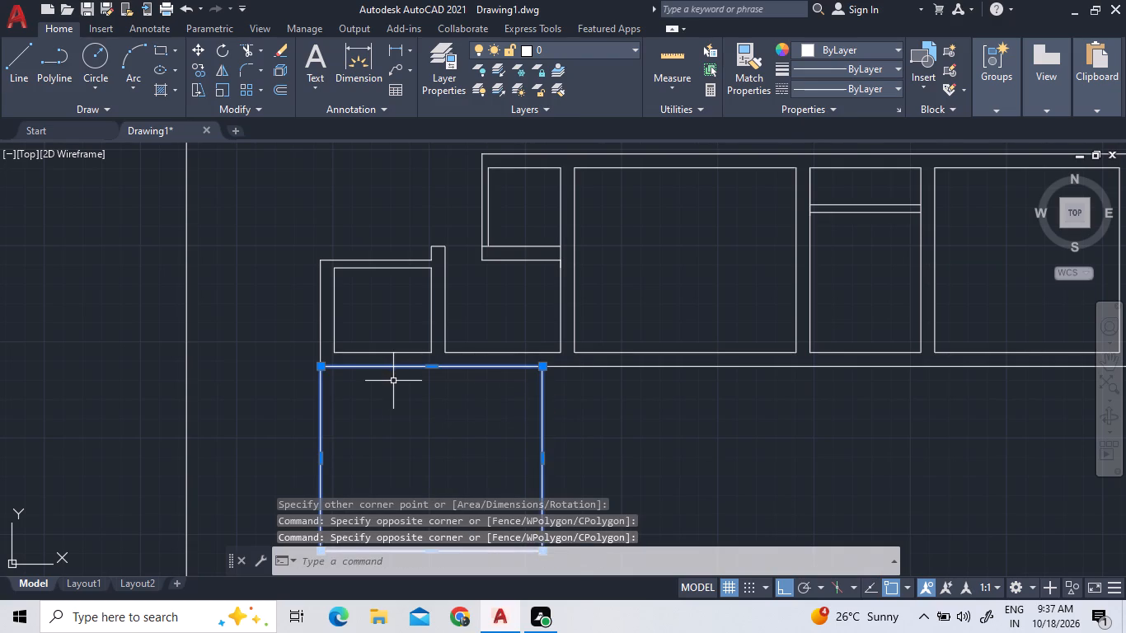
right_click(394, 381)
click(462, 310)
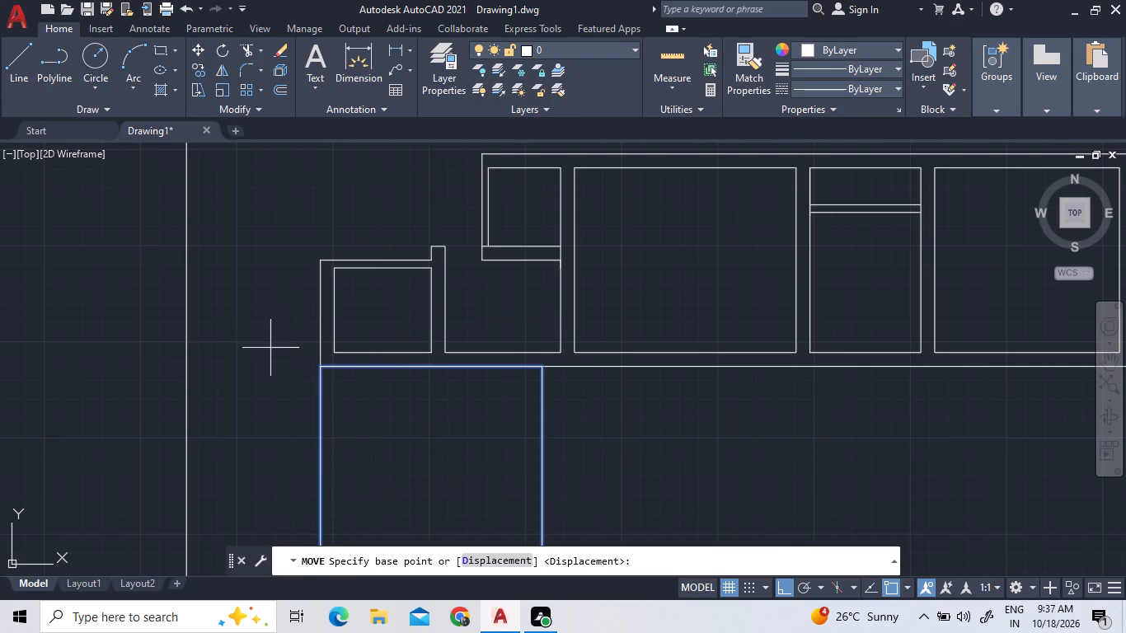
scroll(270, 348, up, 3)
click(471, 420)
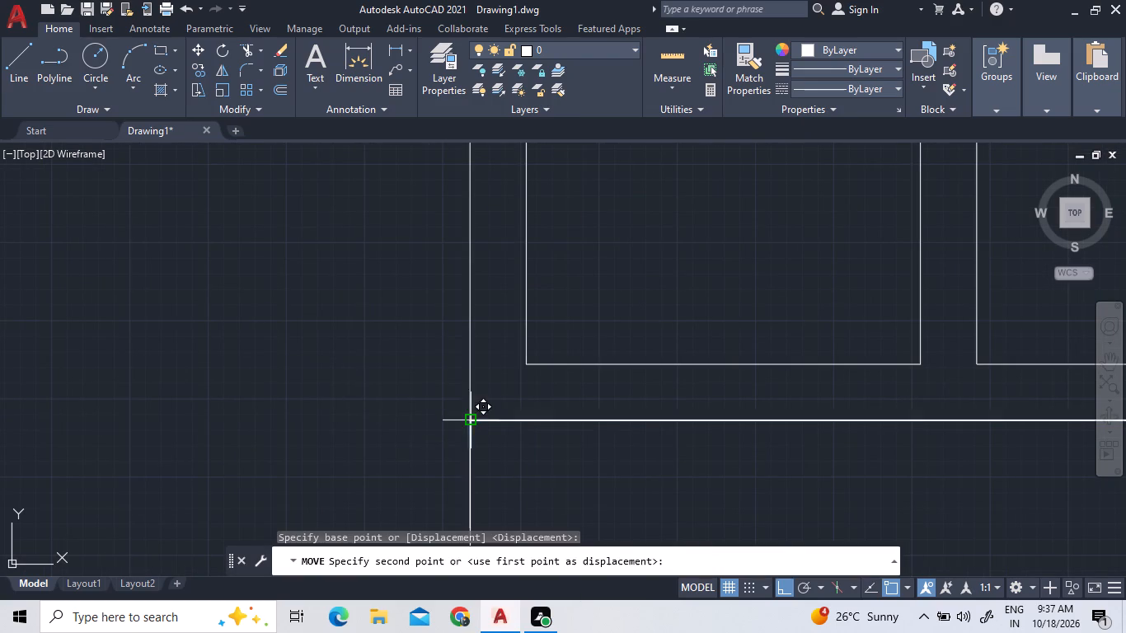
key(9)
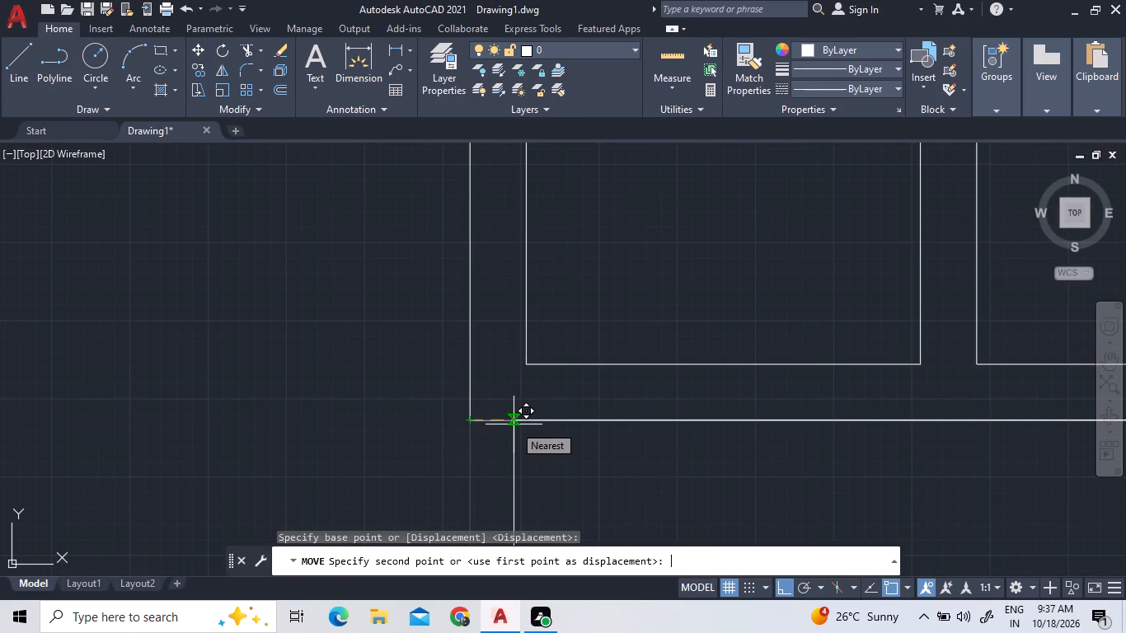
key(shift+quotedbl)
key(Return)
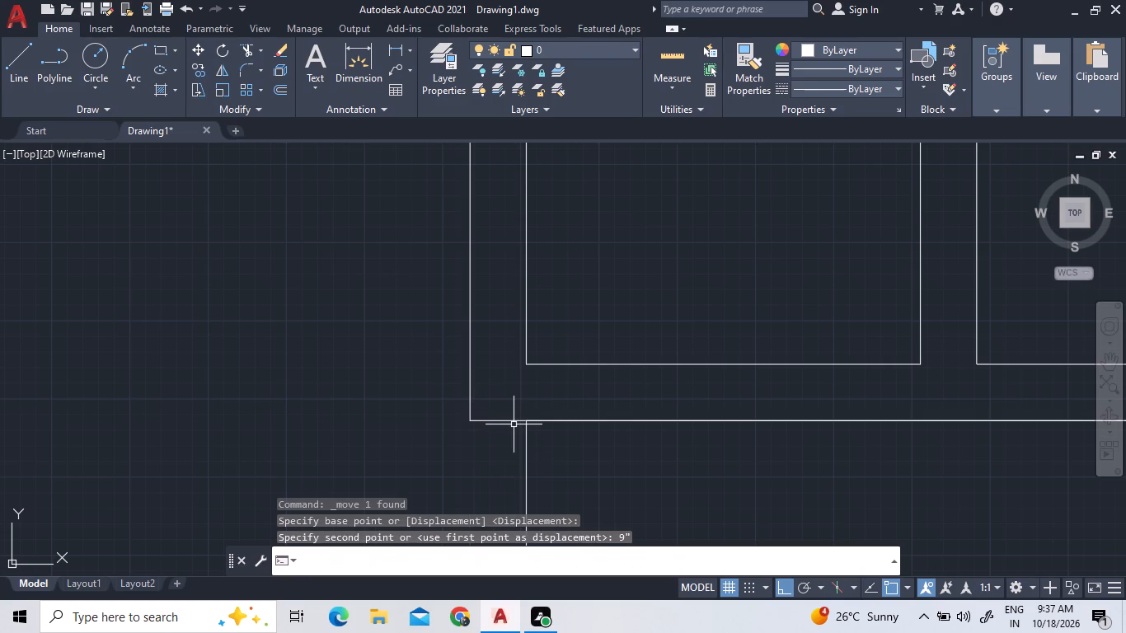
Check the wall distances around the new lower room's upper-left corner with a quick measurement.
scroll(522, 386, down, 3)
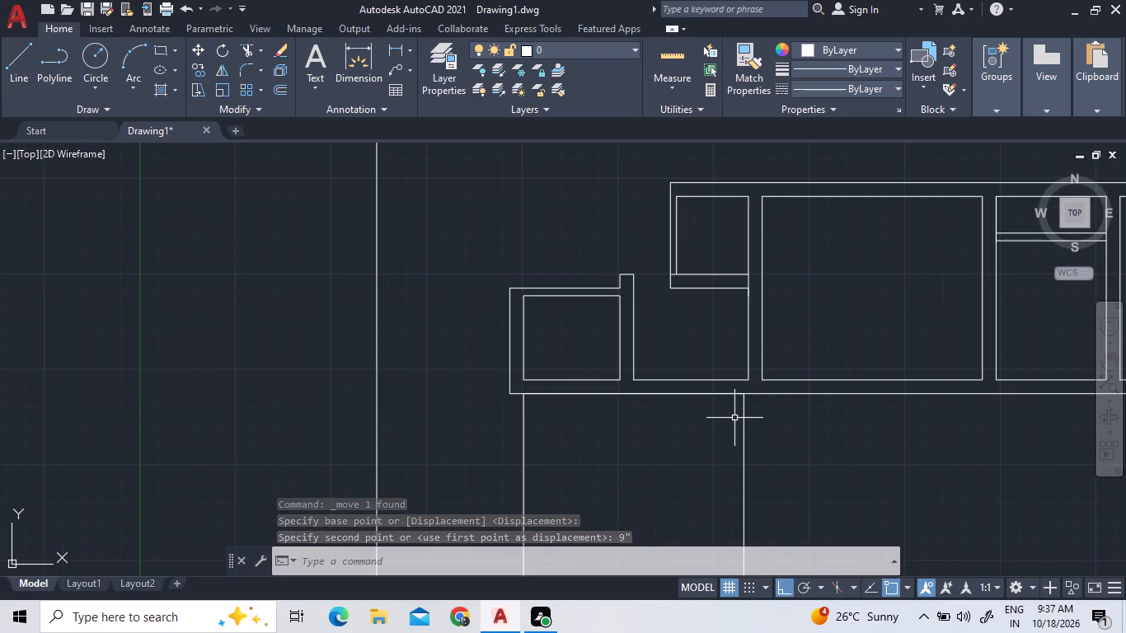
scroll(721, 382, down, 2)
scroll(706, 460, up, 2)
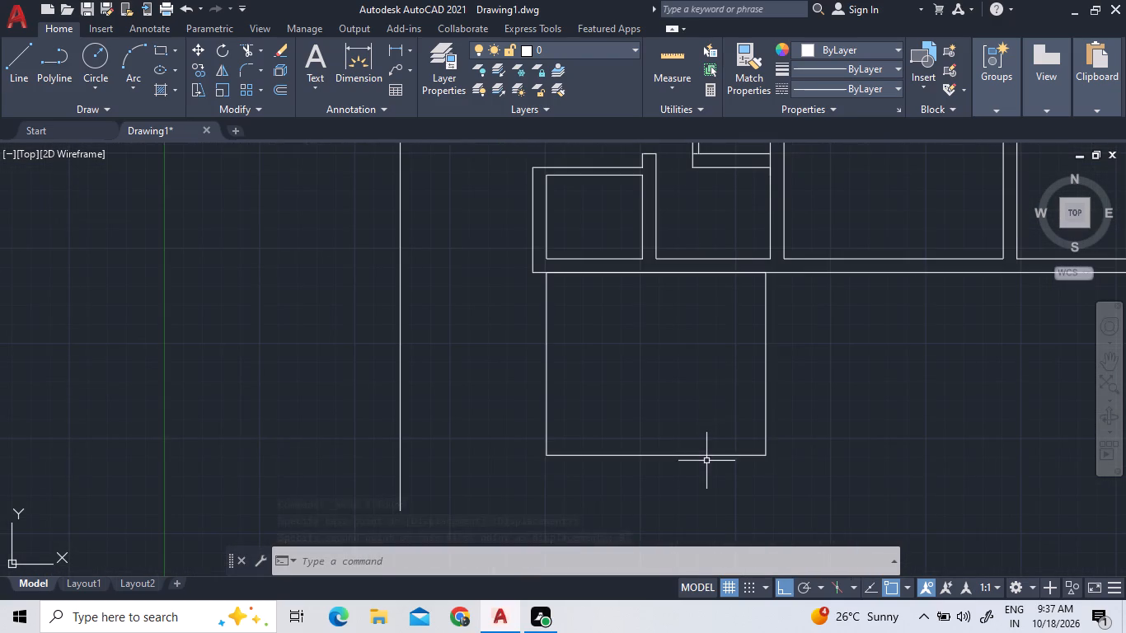
click(667, 64)
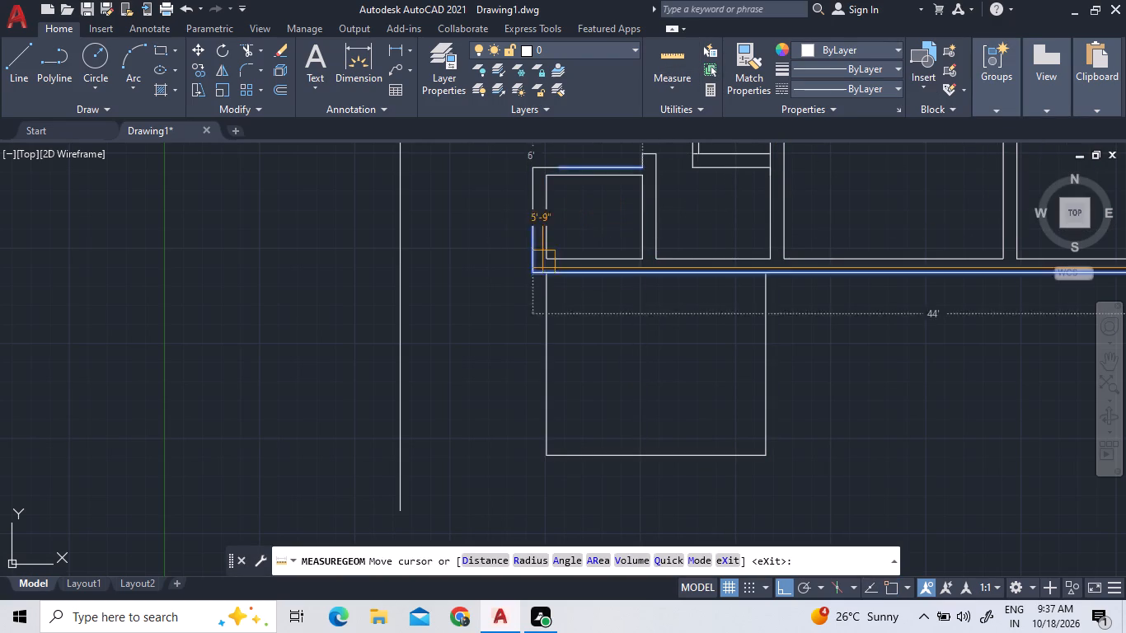
right_click(480, 312)
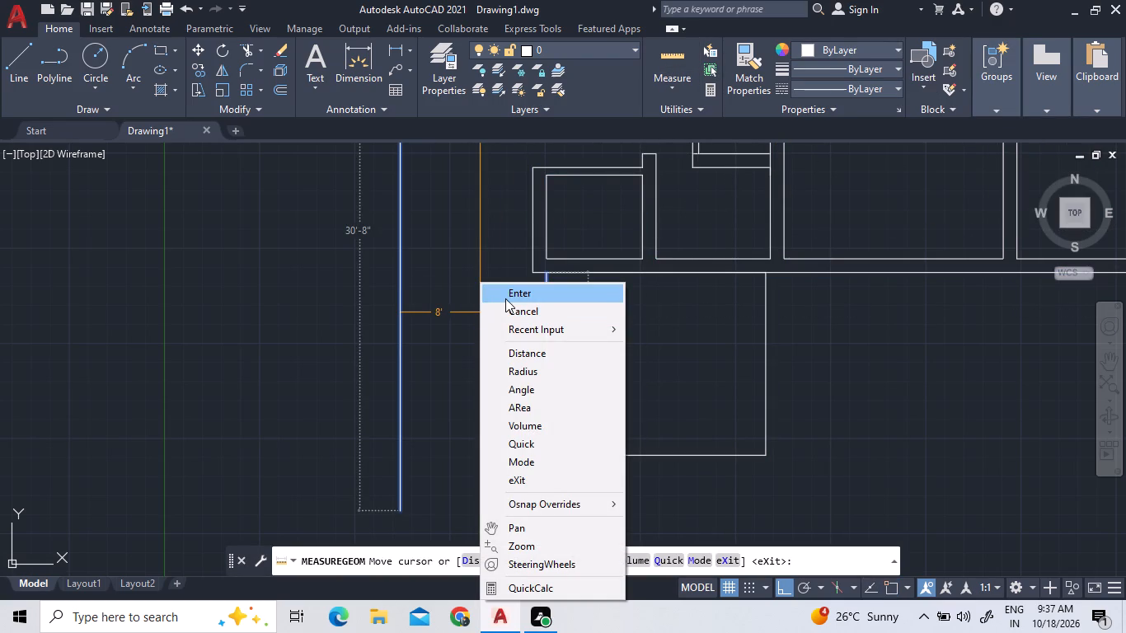
click(505, 298)
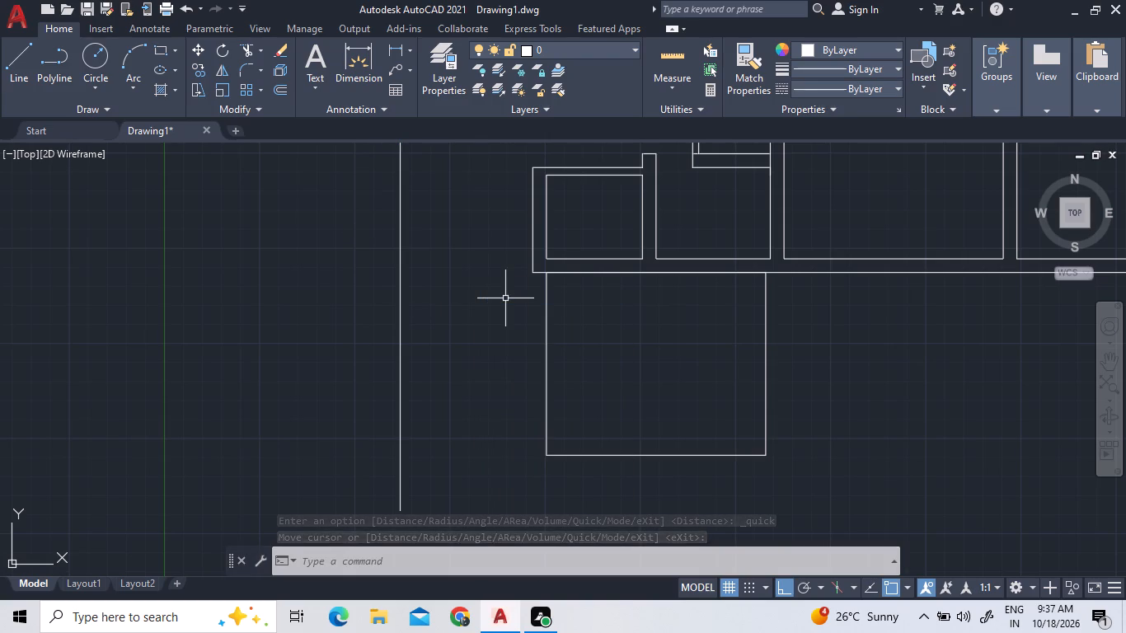
Draw a 12'9" by 10'9" rectangle from the left room's outer lower-left corner, around the new lower room.
click(164, 55)
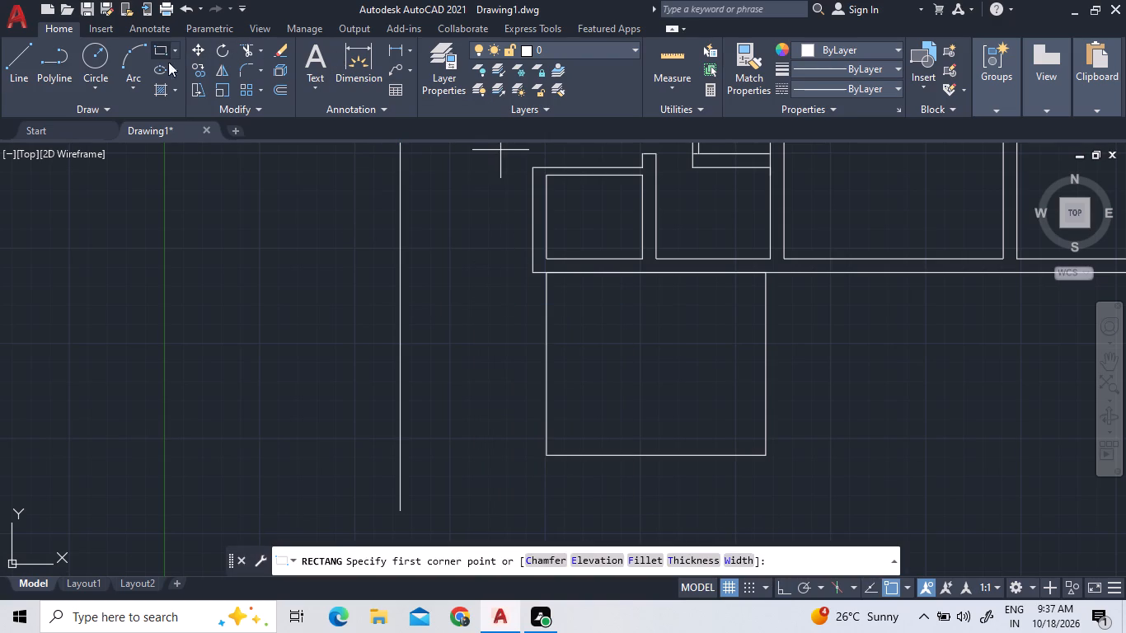
click(537, 270)
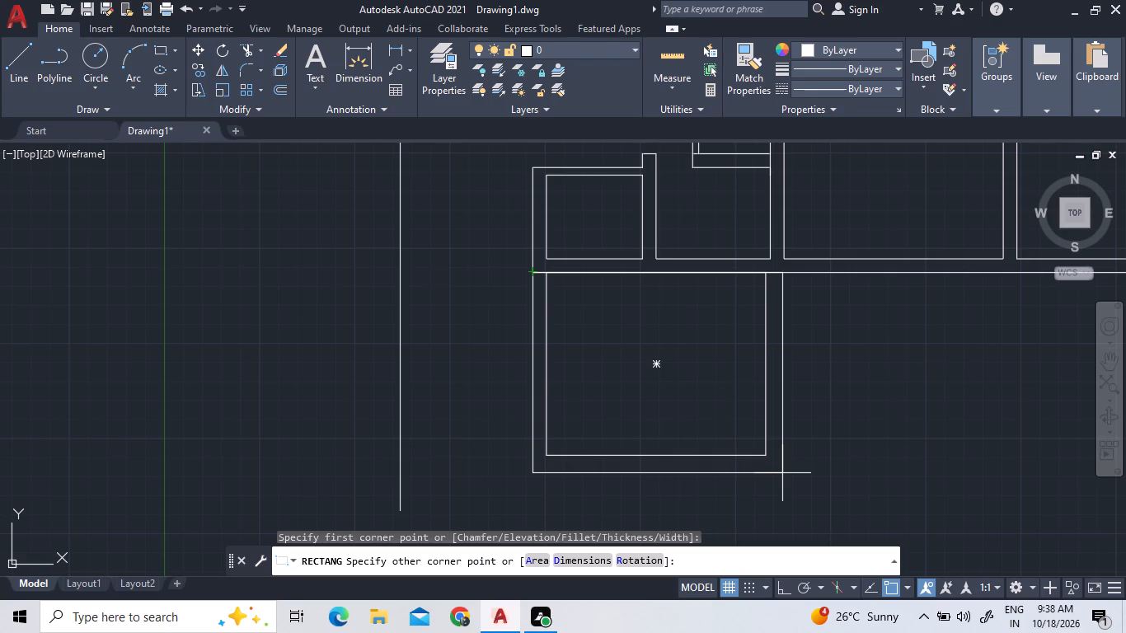
text(d)
key(space)
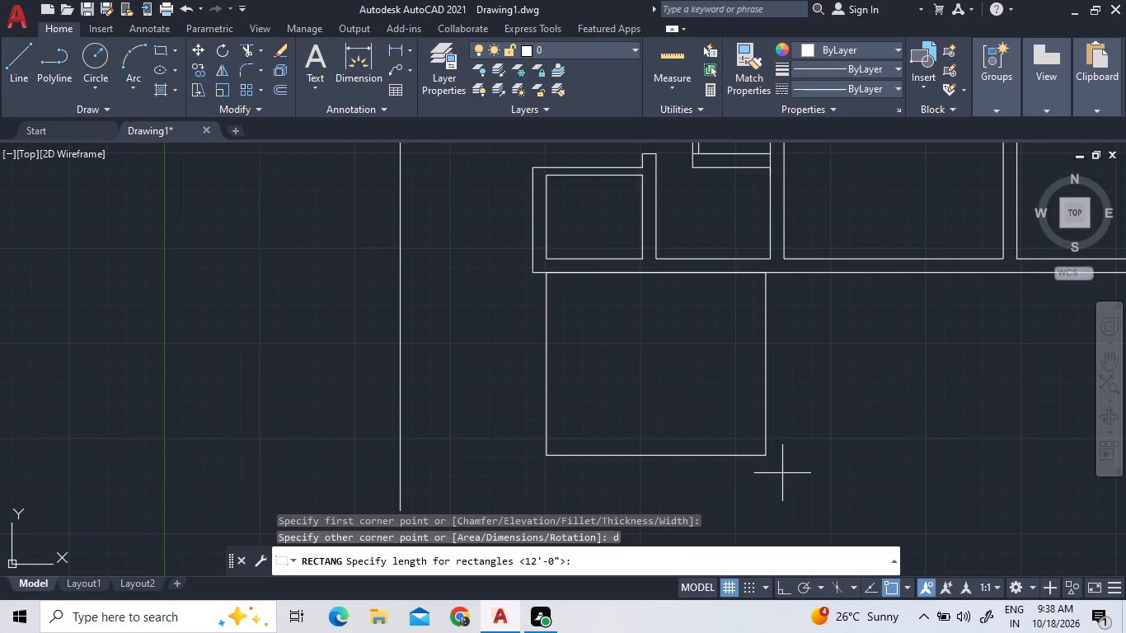
text(12')
key(9)
key(shift+quotedbl)
key(Return)
text(10)
text('9)
key(shift+quotedbl)
key(Return)
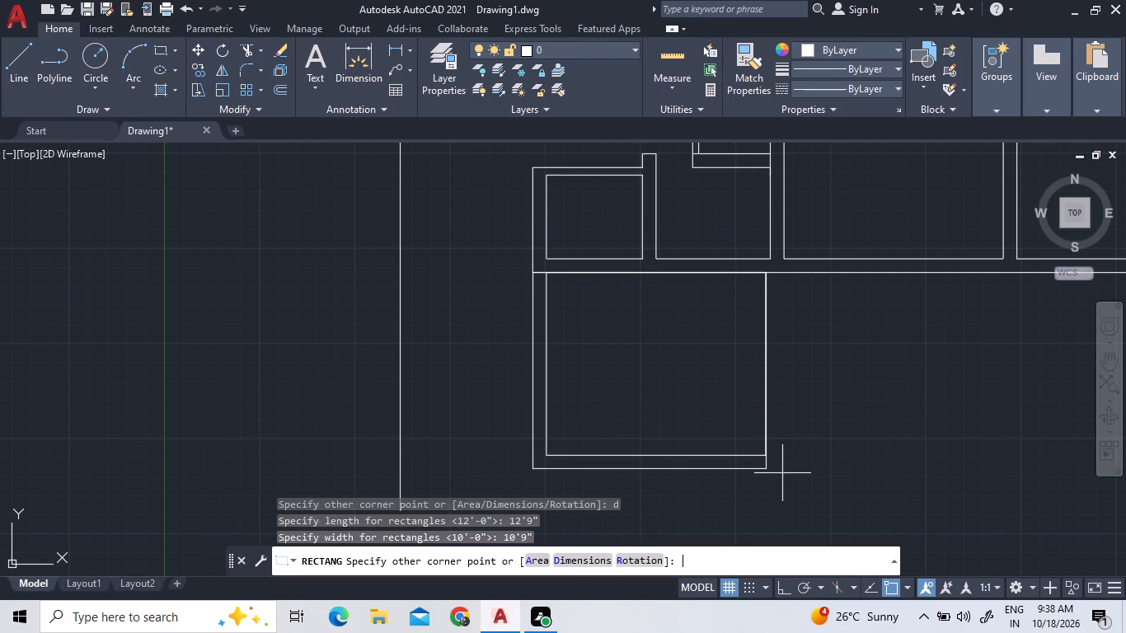
click(767, 412)
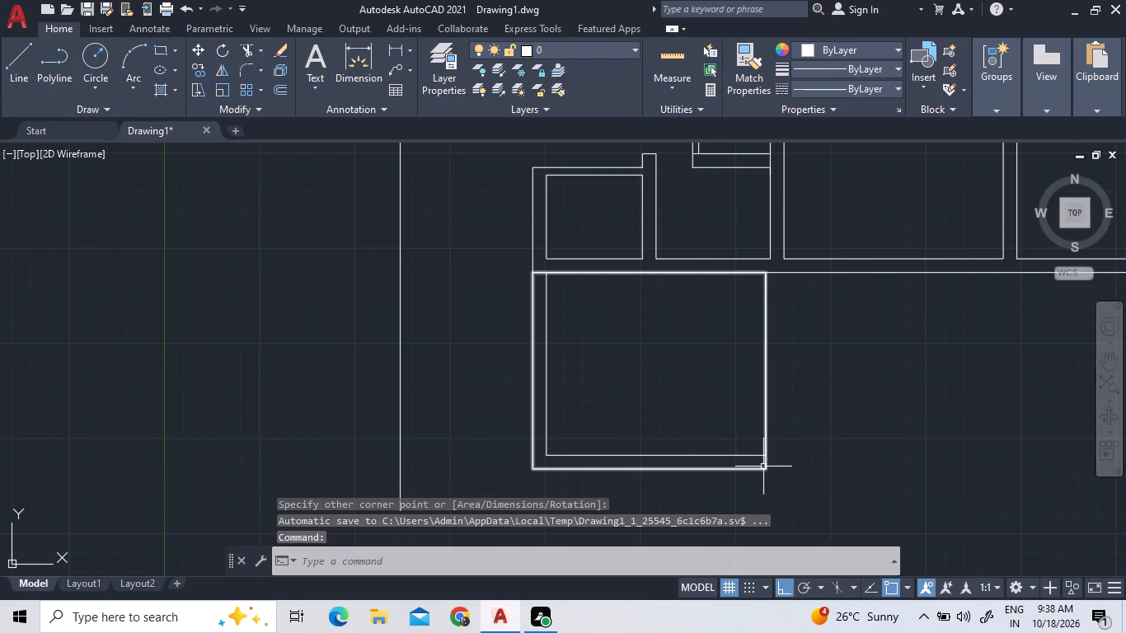
Explode both rectangles of the new lower room into separate lines.
double_click(786, 479)
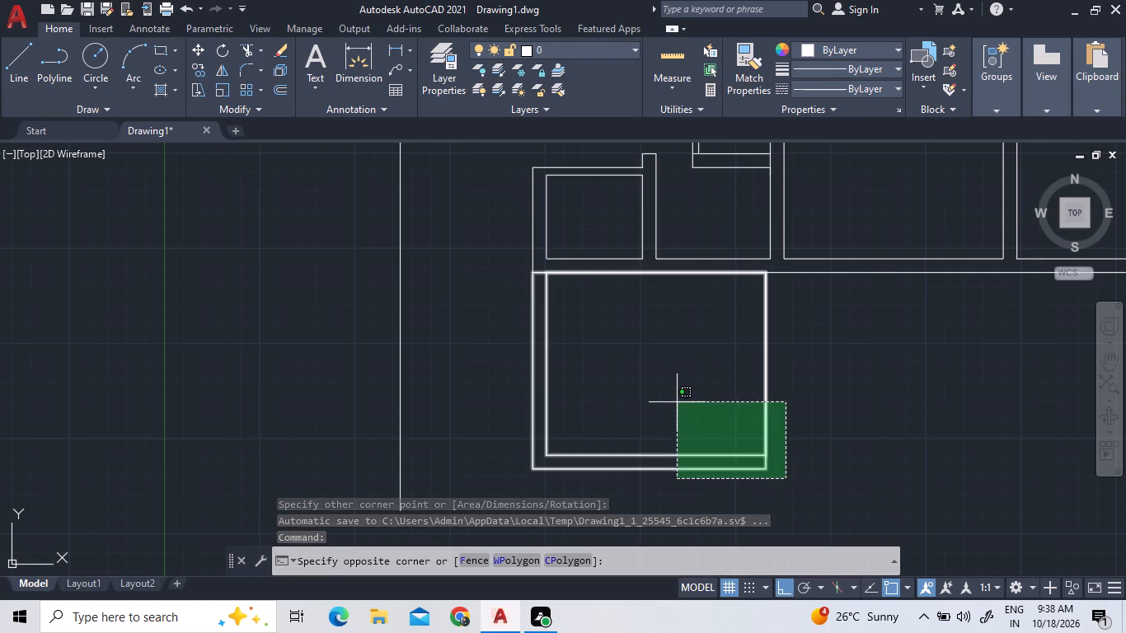
click(677, 402)
text(x)
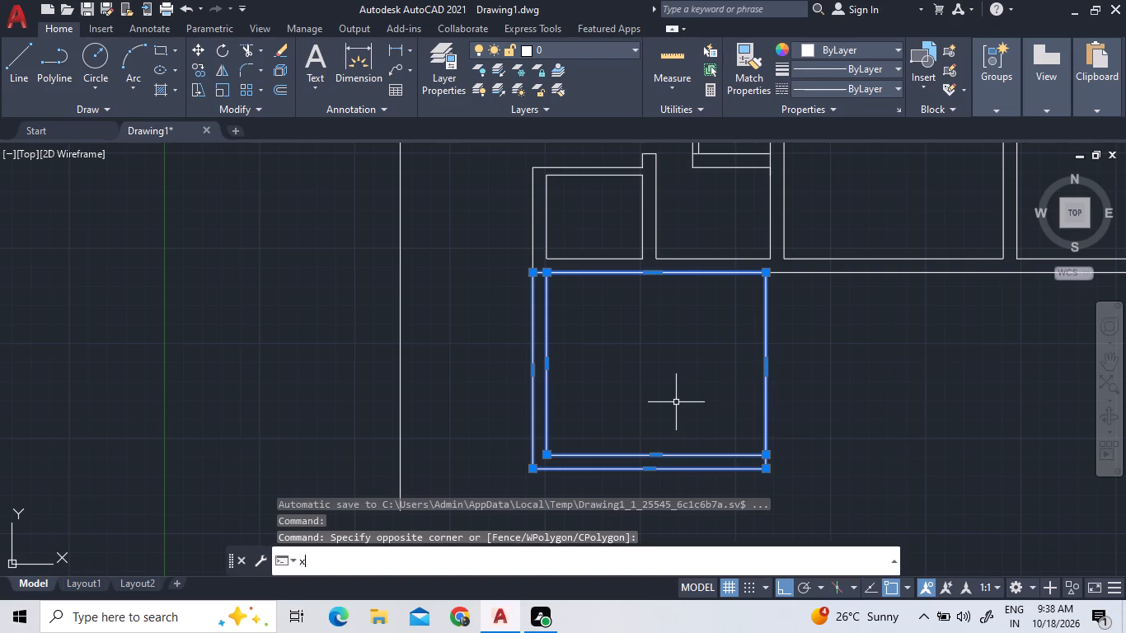
key(space)
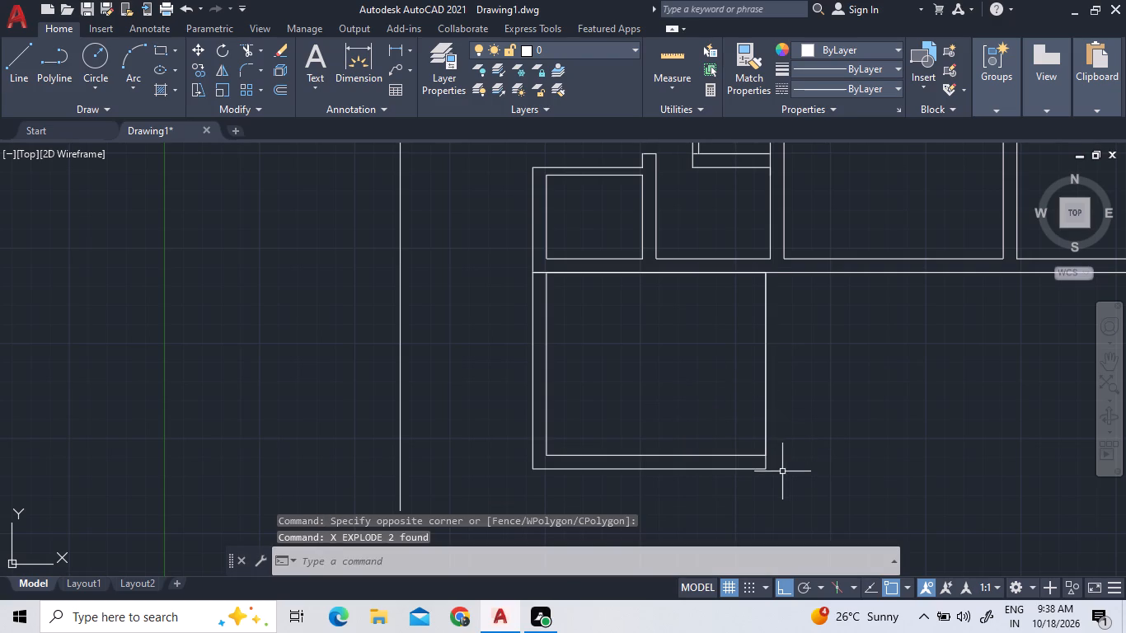
Move the right-hand outer wall line of the new lower room 9" to the right.
click(767, 460)
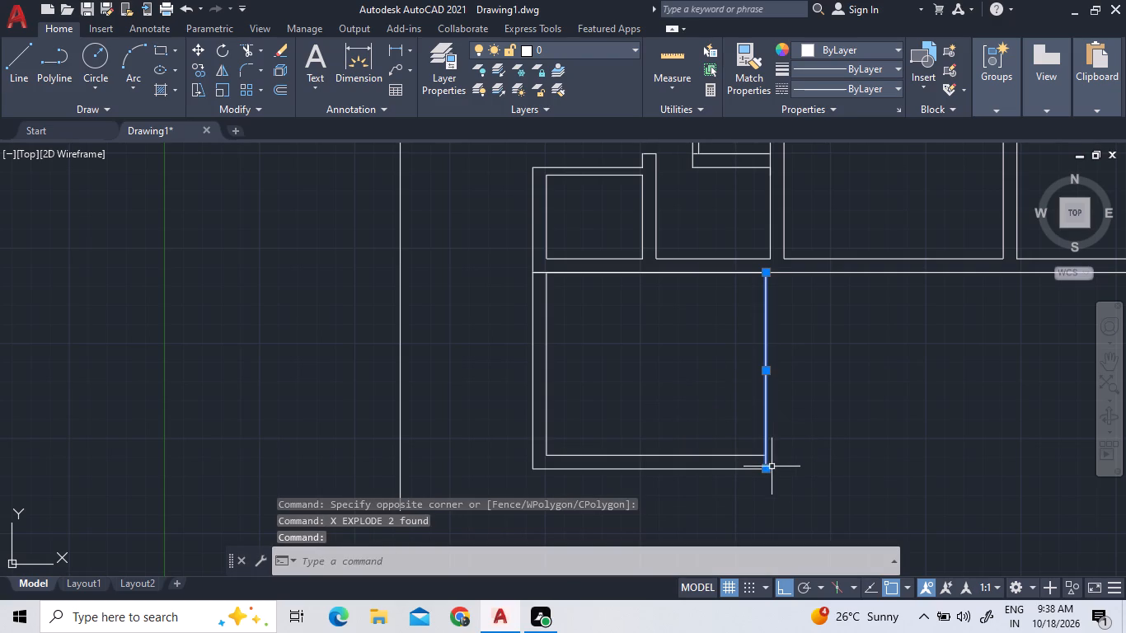
right_click(768, 468)
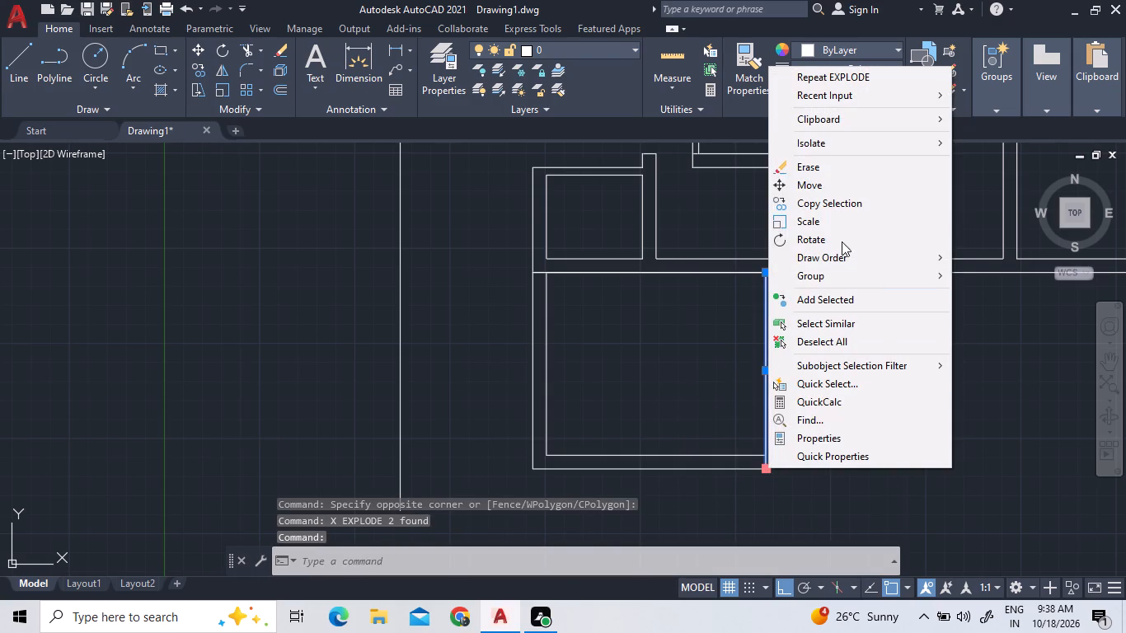
click(841, 184)
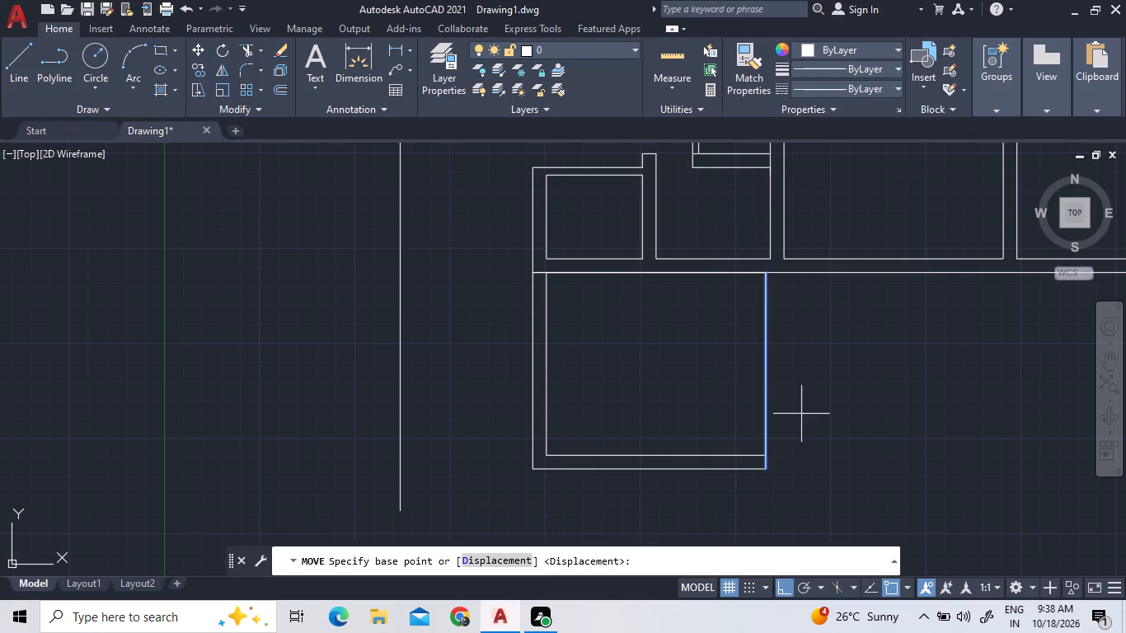
click(768, 467)
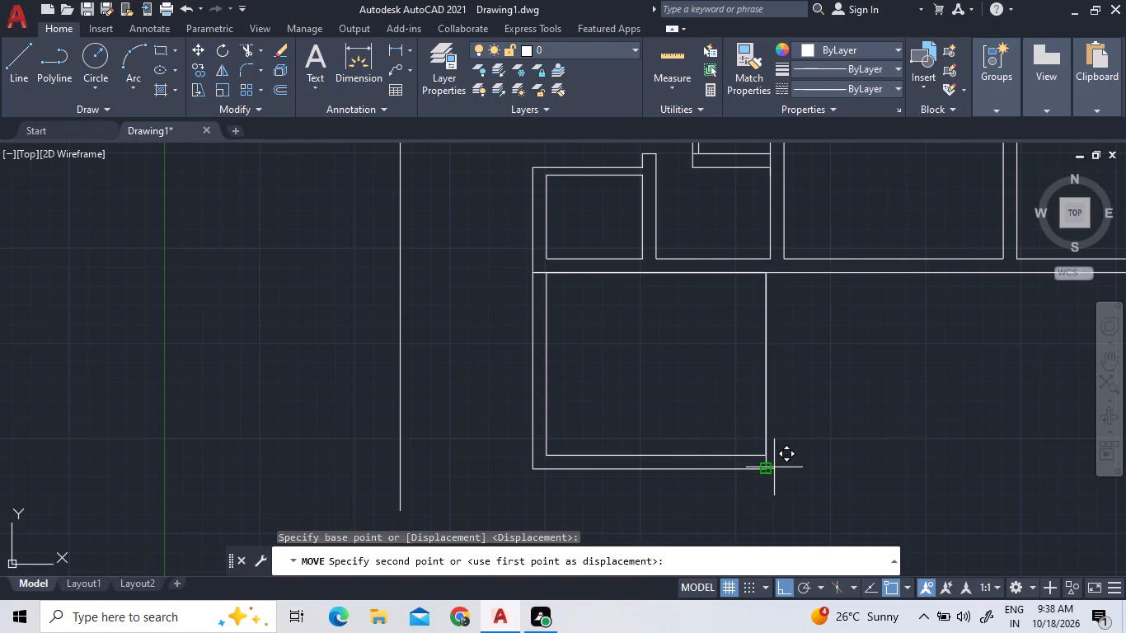
text(9")
key(Return)
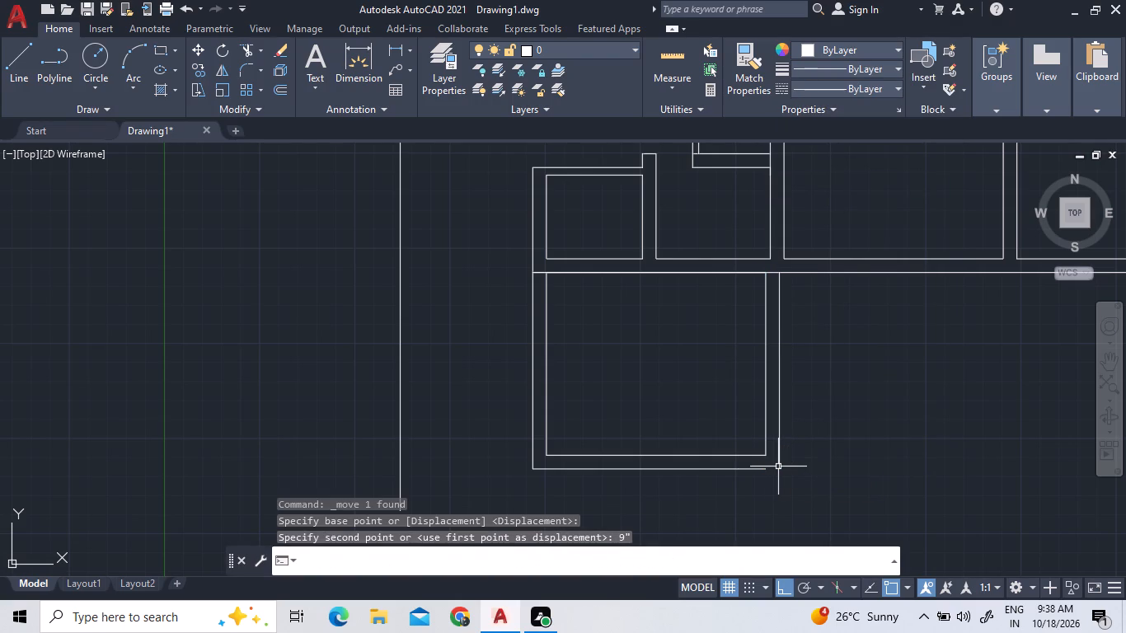
Extend the lower room's outer bottom line to meet the right-hand outer wall line.
scroll(776, 251, up, 4)
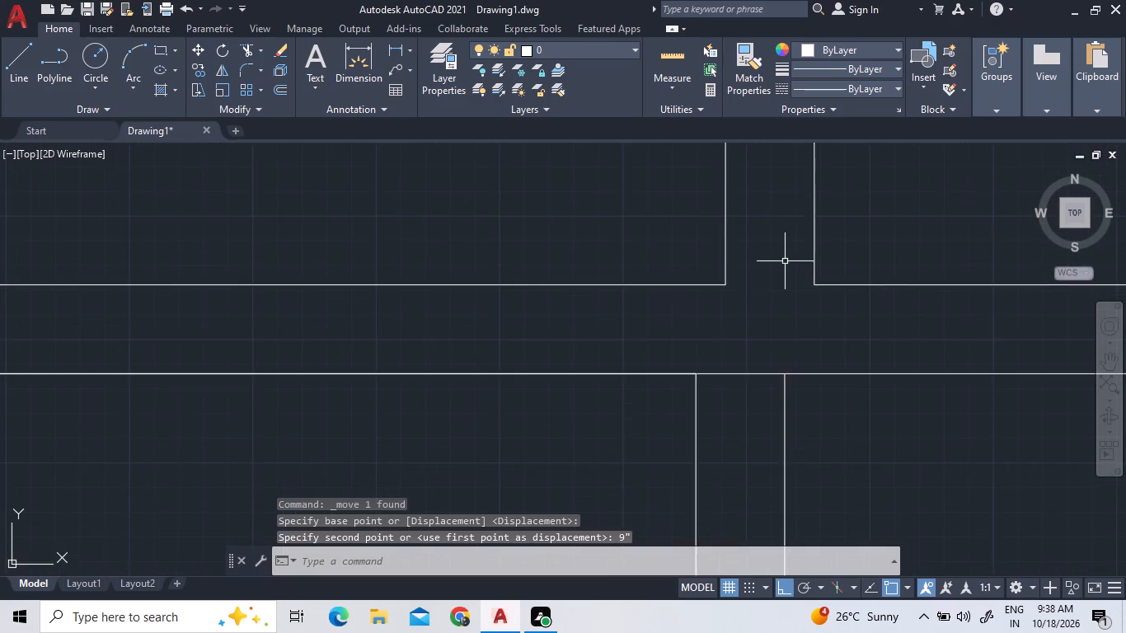
scroll(785, 265, down, 6)
scroll(669, 305, up, 3)
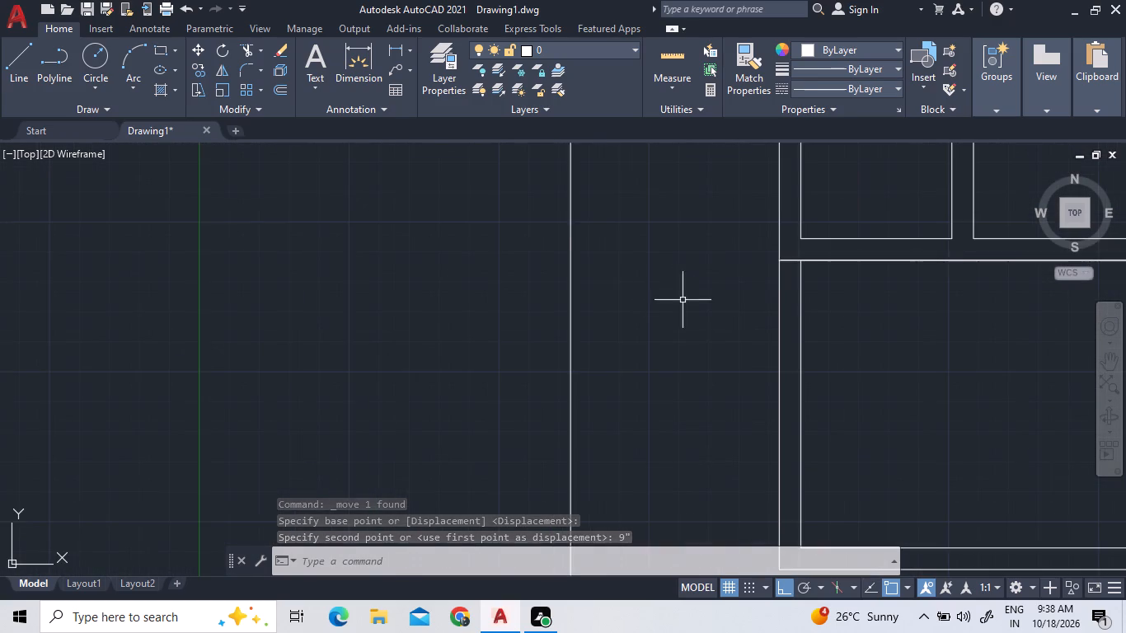
scroll(785, 257, up, 7)
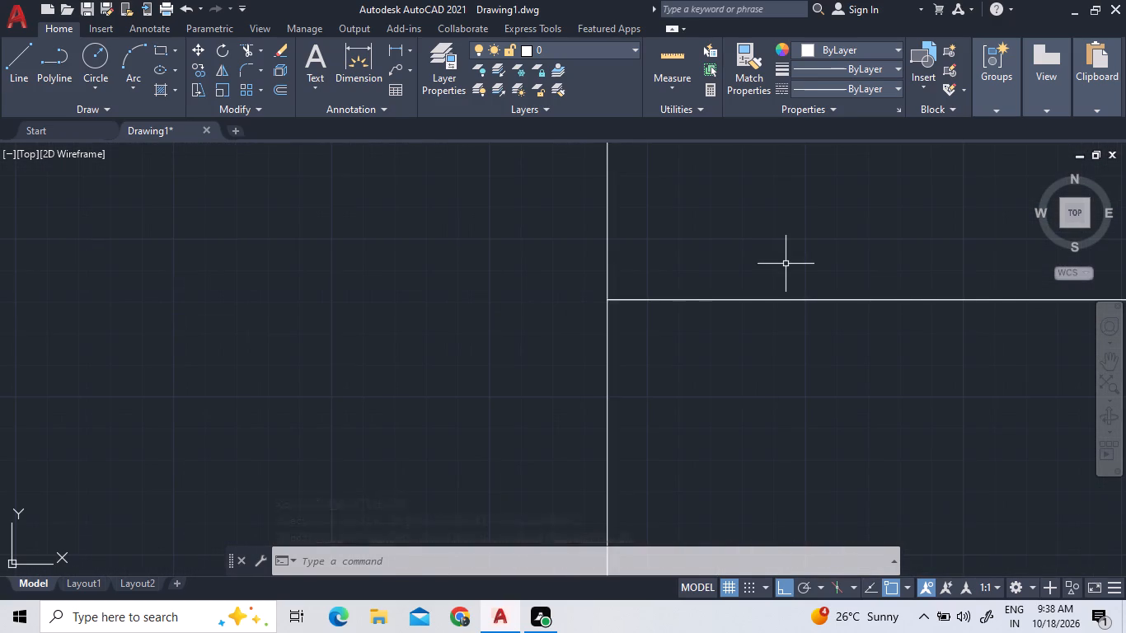
scroll(786, 264, down, 12)
scroll(876, 351, up, 2)
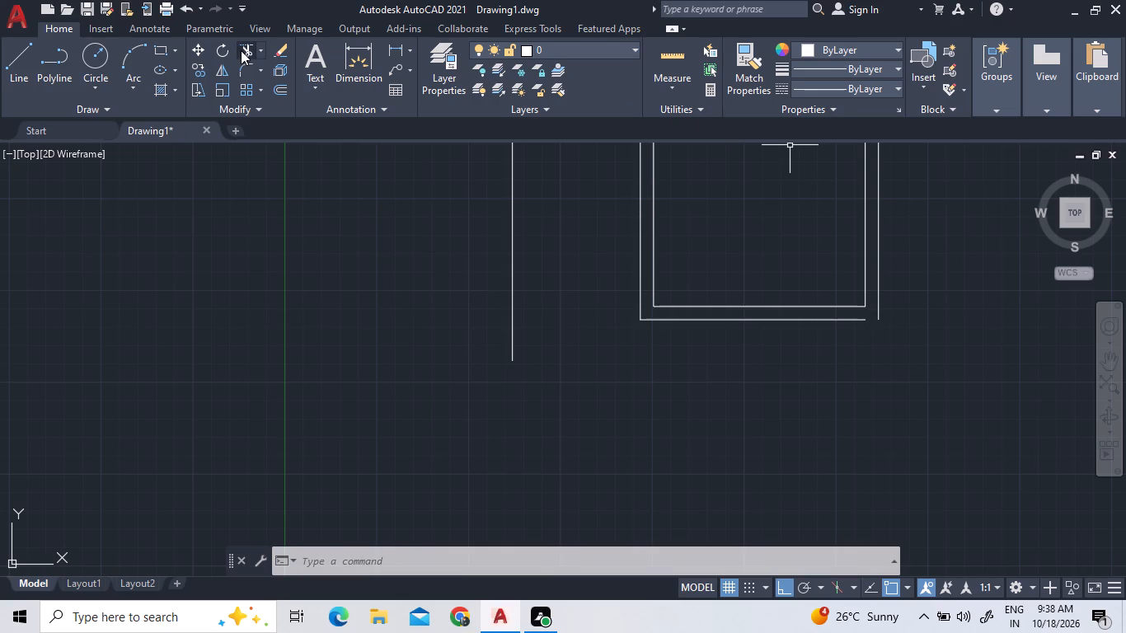
click(263, 45)
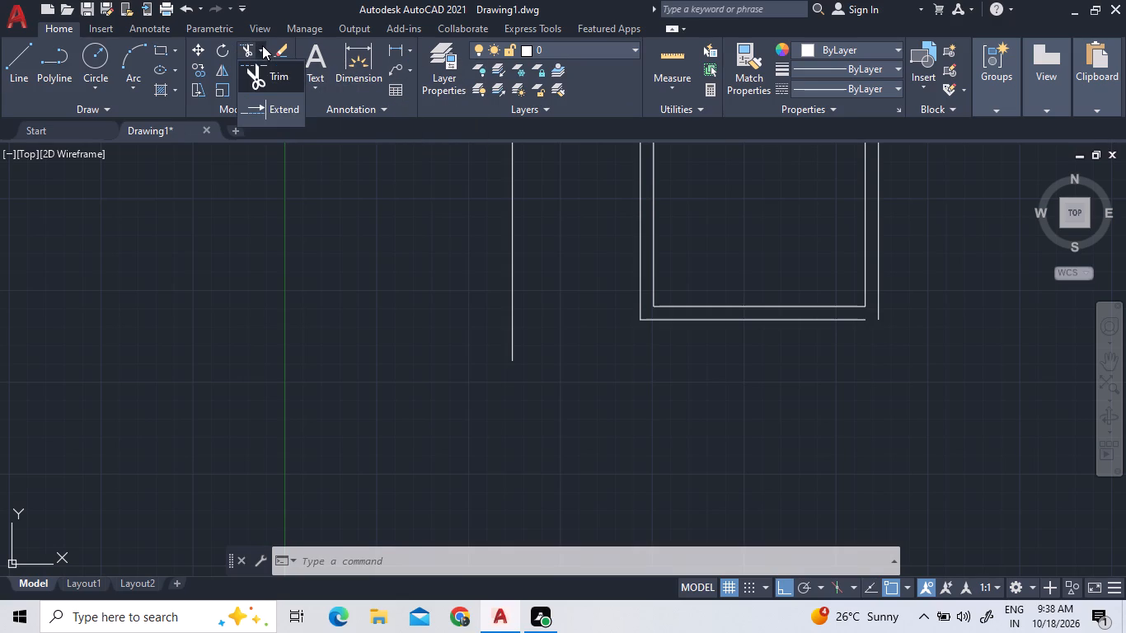
click(258, 116)
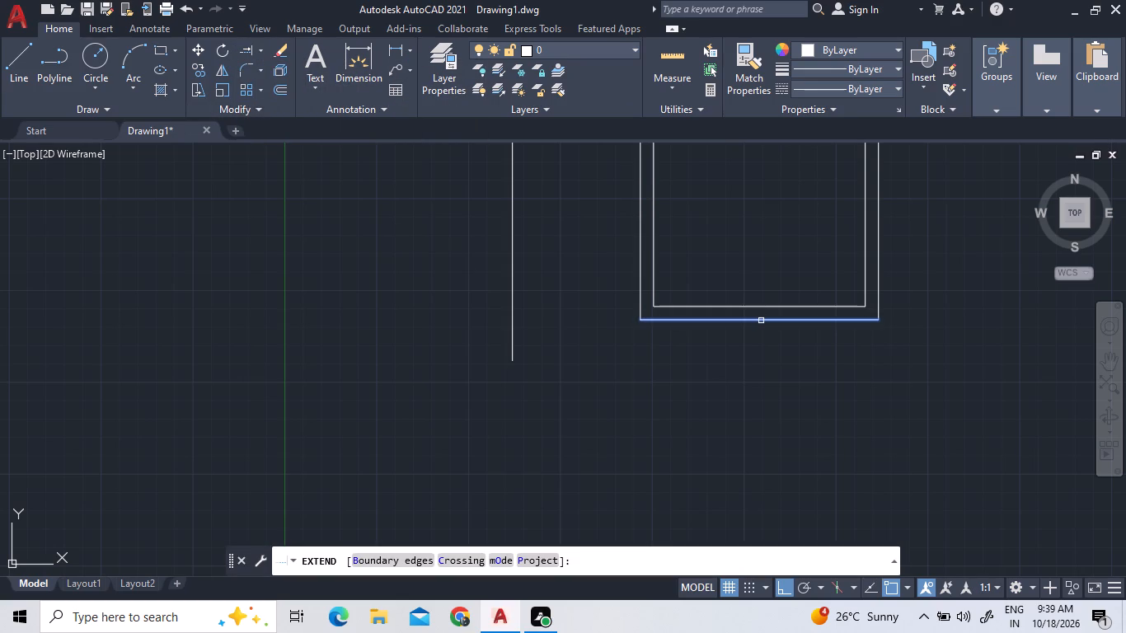
double_click(762, 321)
right_click(756, 271)
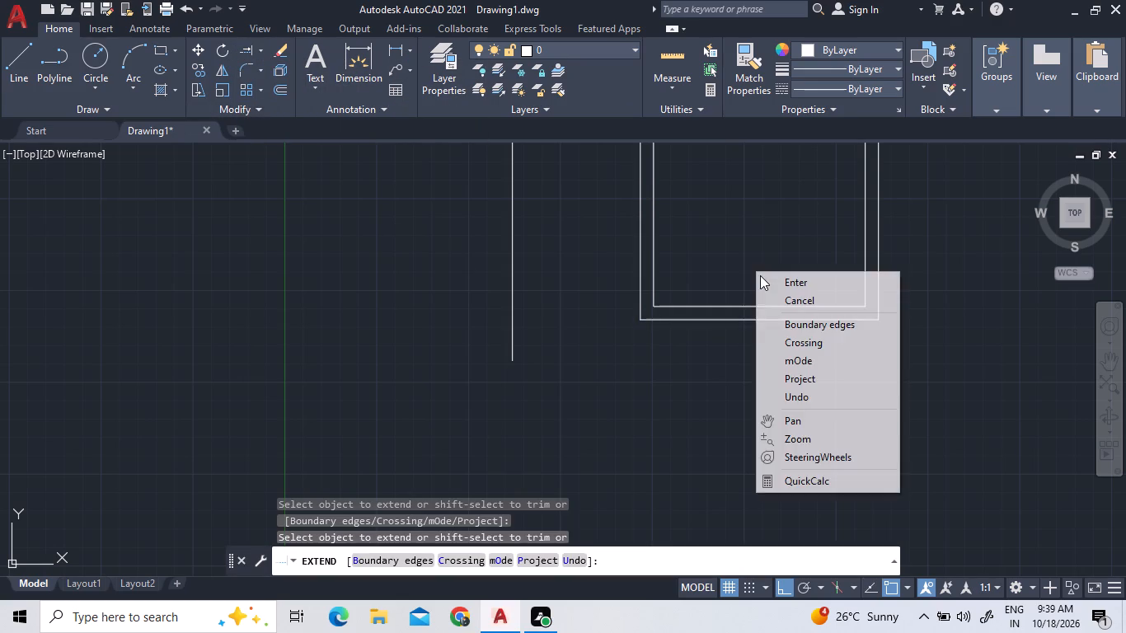
click(762, 276)
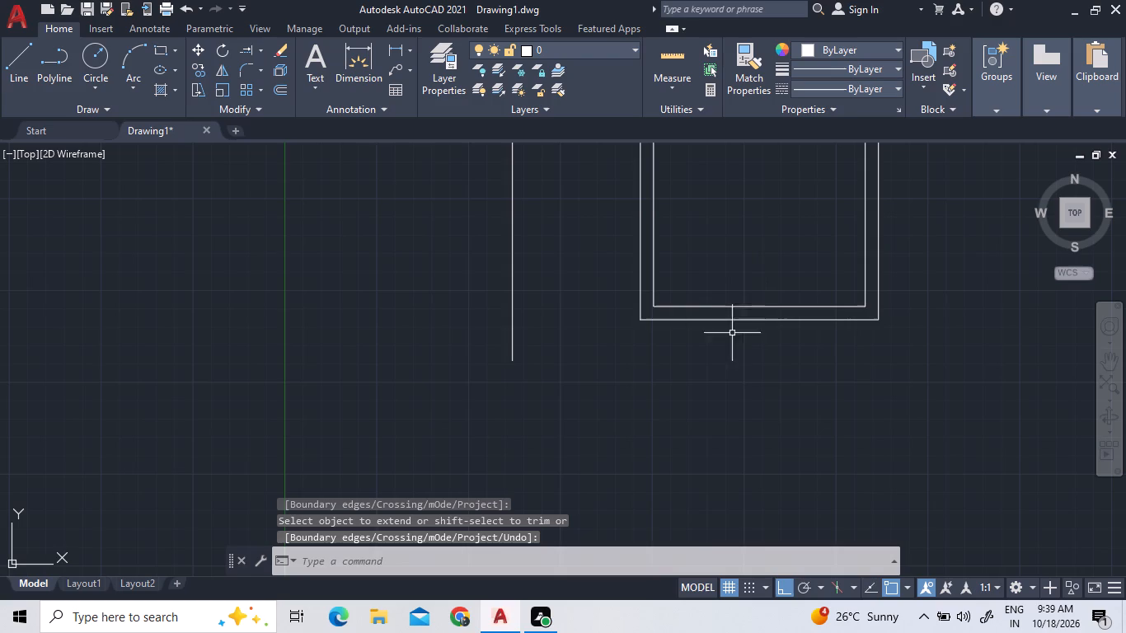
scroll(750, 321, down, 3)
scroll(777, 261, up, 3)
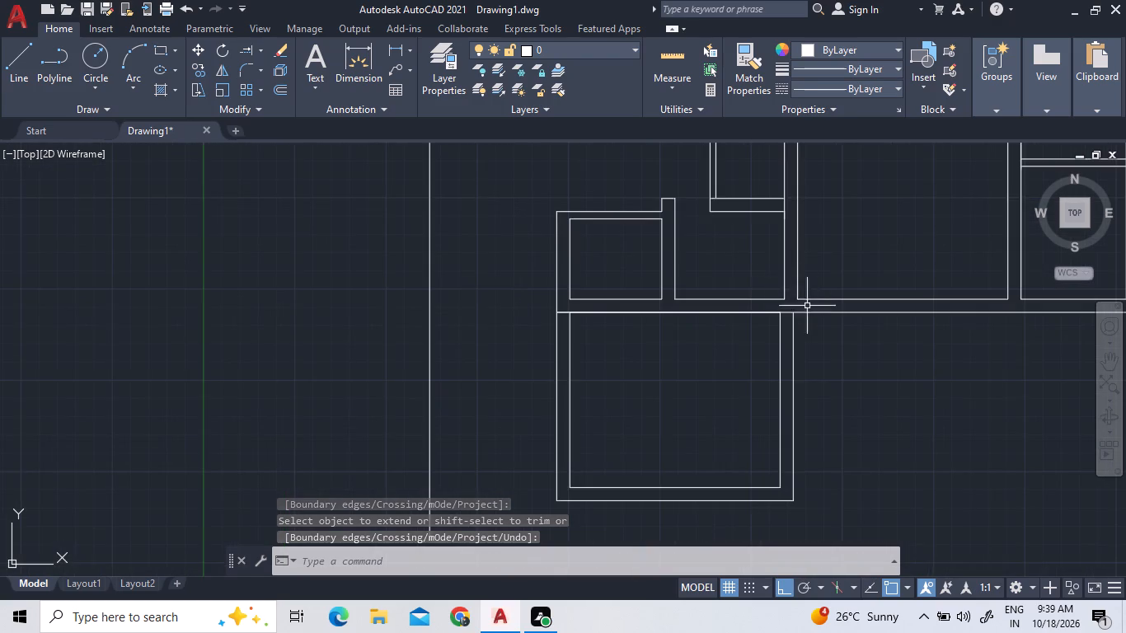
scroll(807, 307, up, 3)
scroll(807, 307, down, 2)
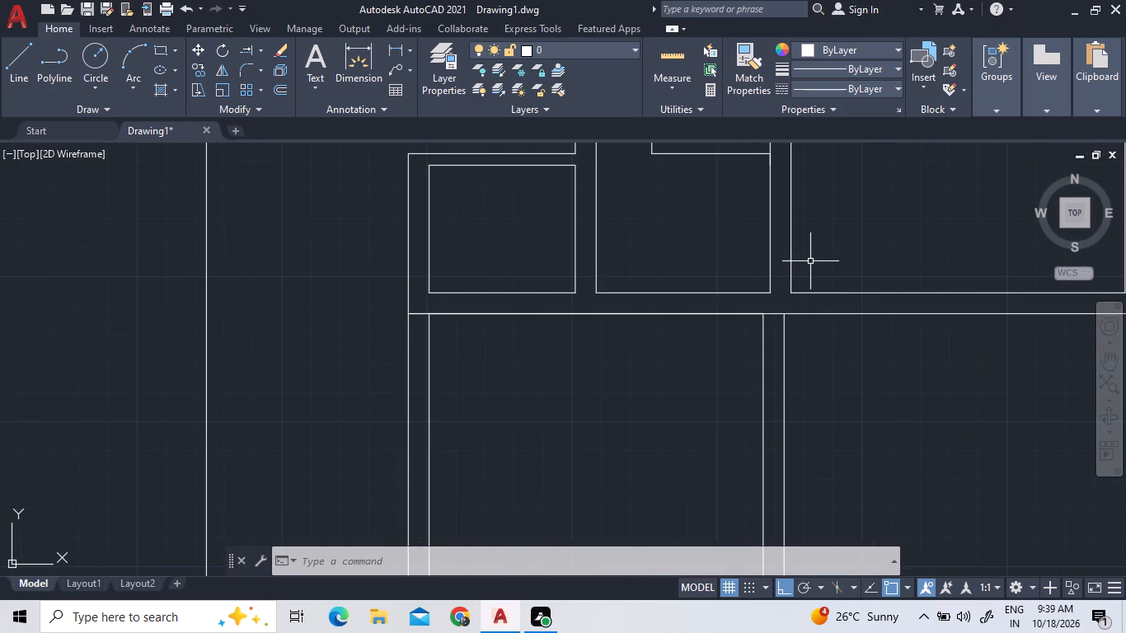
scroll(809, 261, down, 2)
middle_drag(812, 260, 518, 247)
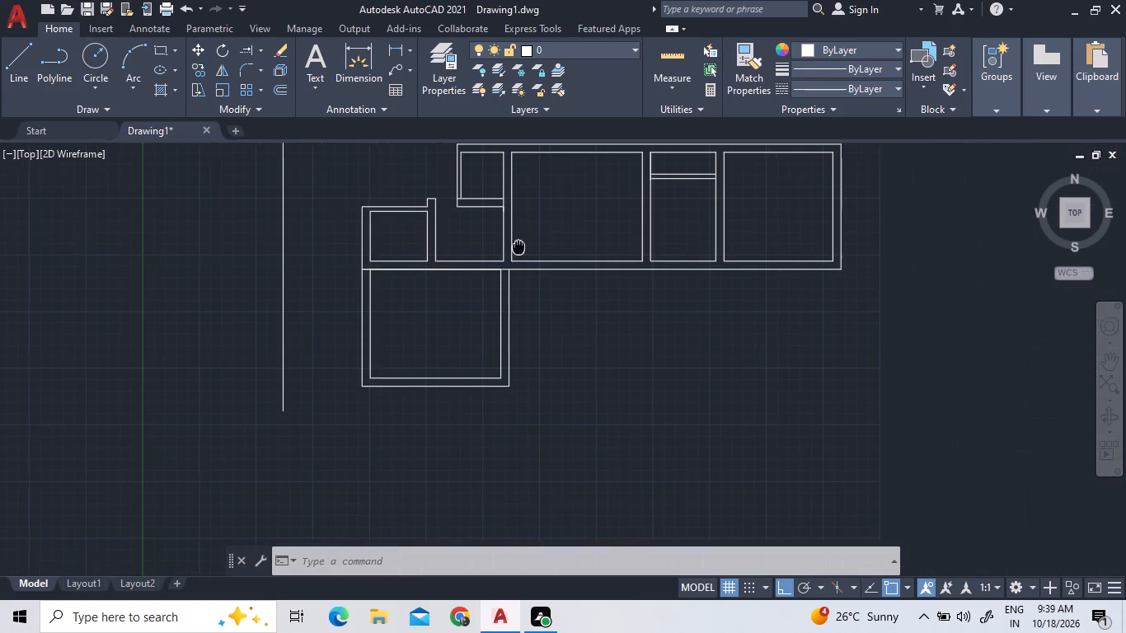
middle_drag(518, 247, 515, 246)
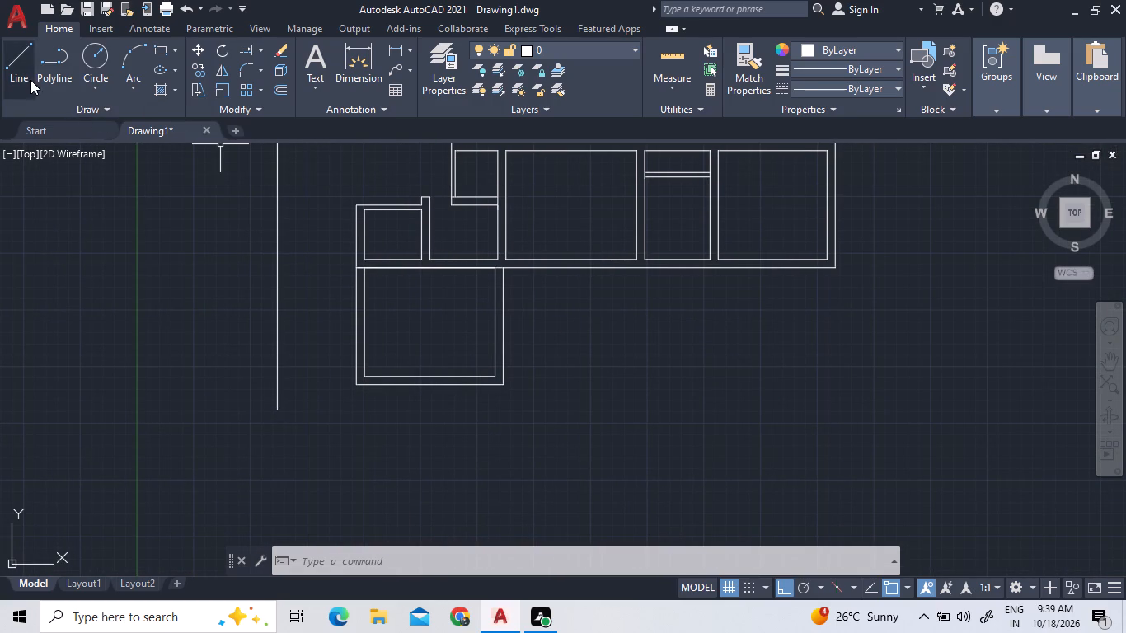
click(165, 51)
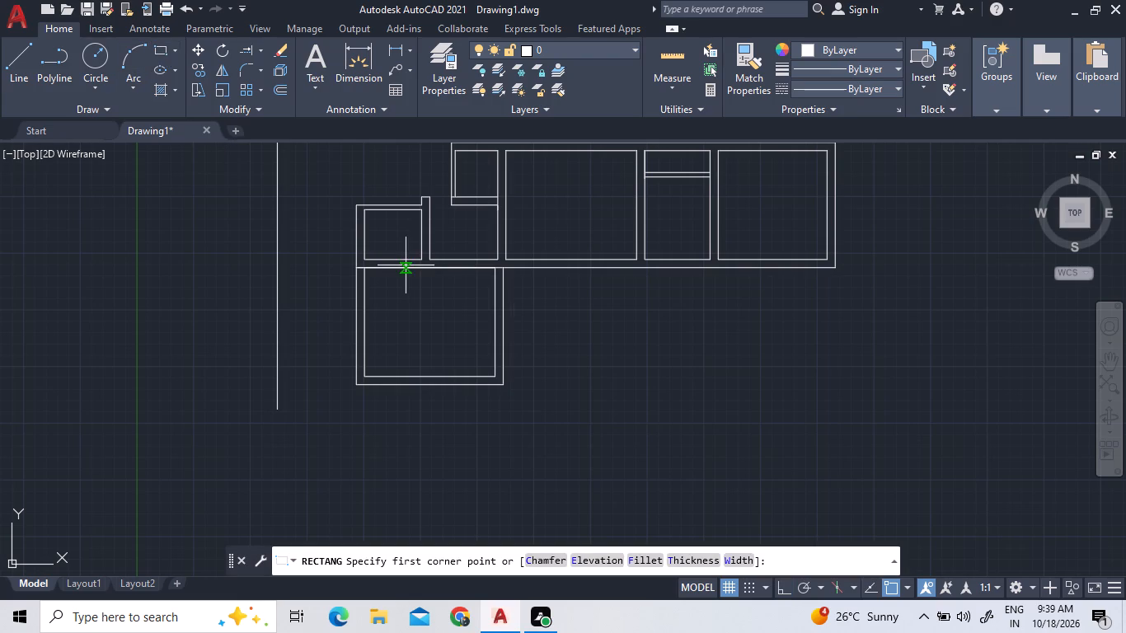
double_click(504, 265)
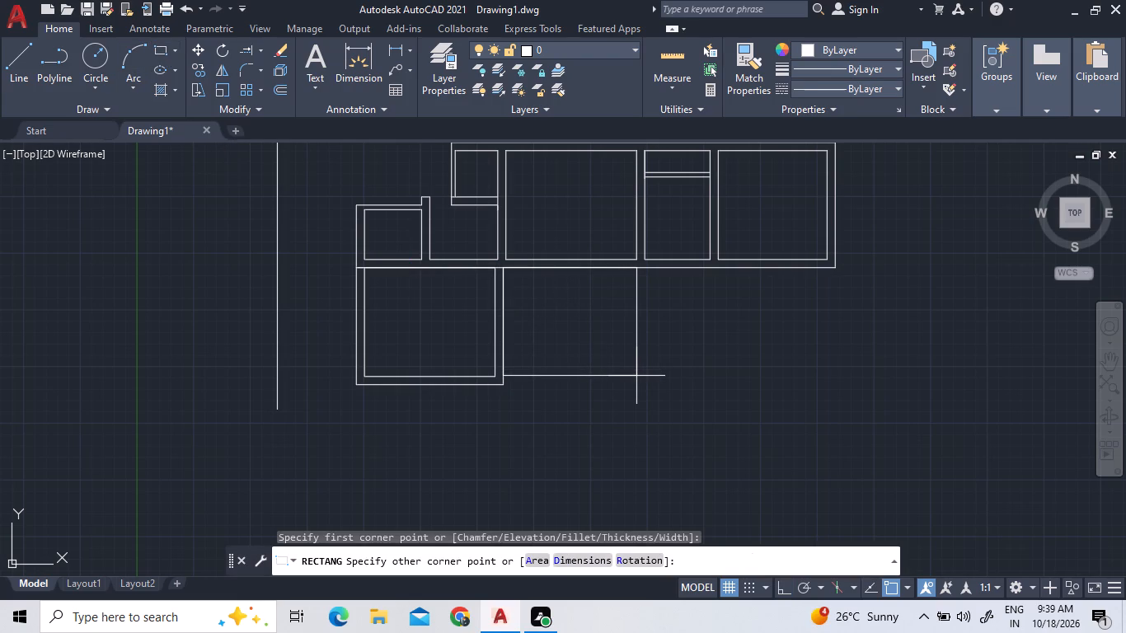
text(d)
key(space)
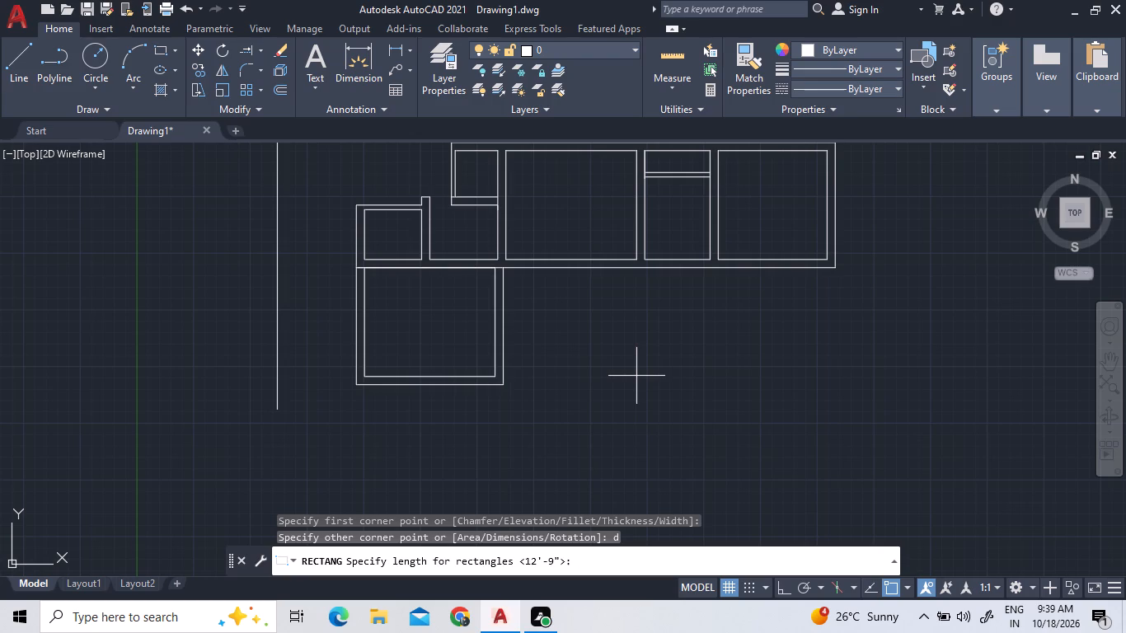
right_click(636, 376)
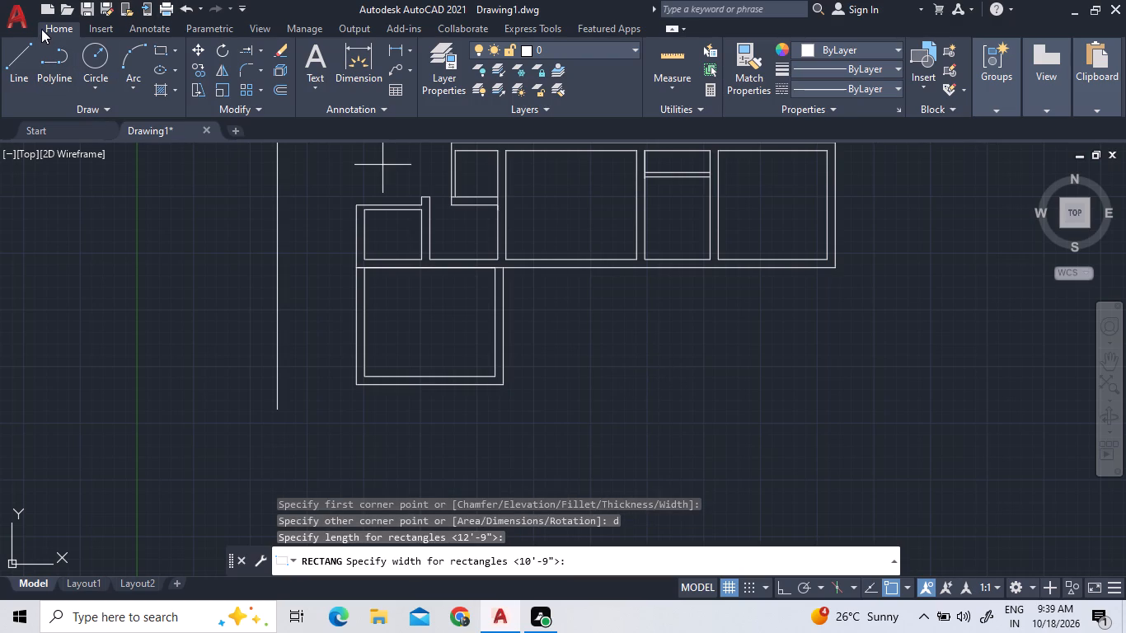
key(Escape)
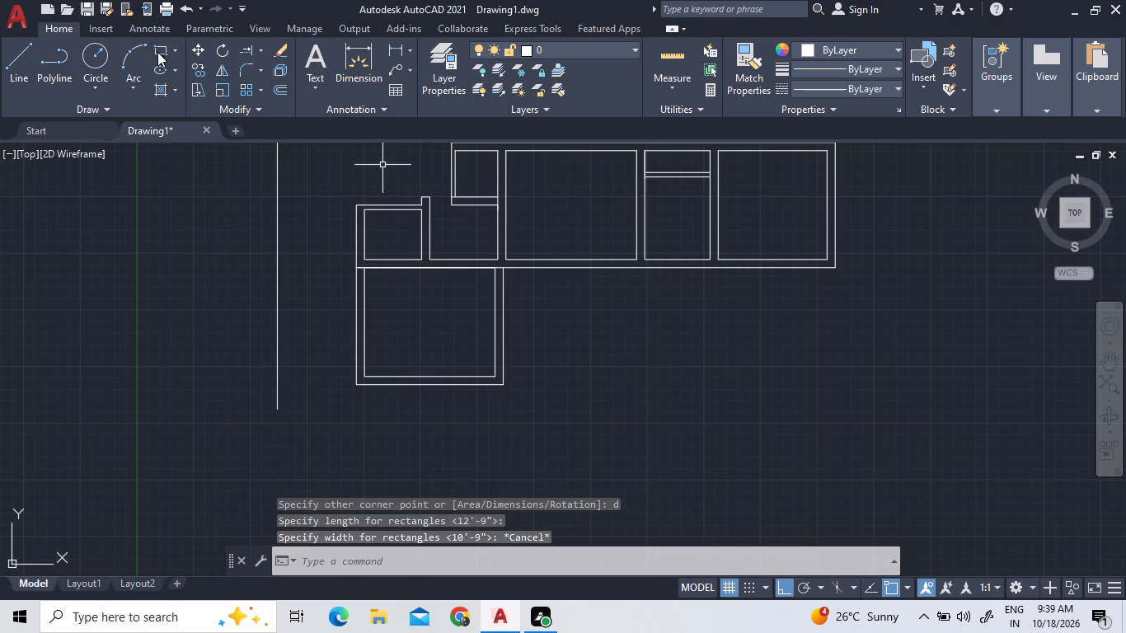
Draw a 4'2" by 6'3" rectangle from the lower room's outer lower-right corner, extending up and to the right.
click(157, 52)
click(500, 383)
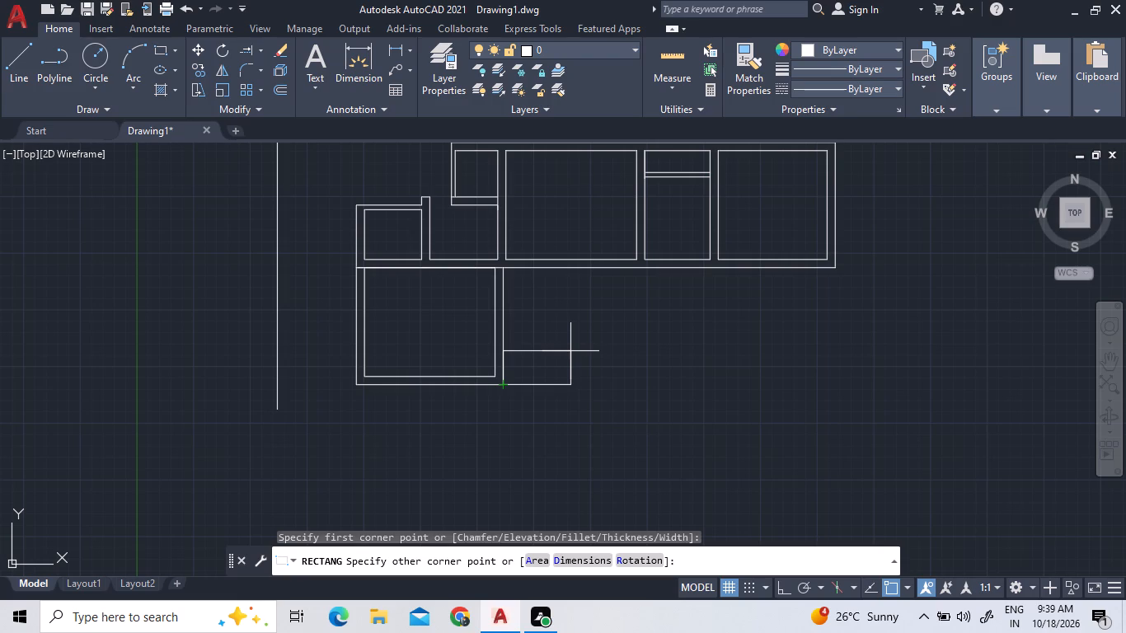
text(d)
key(space)
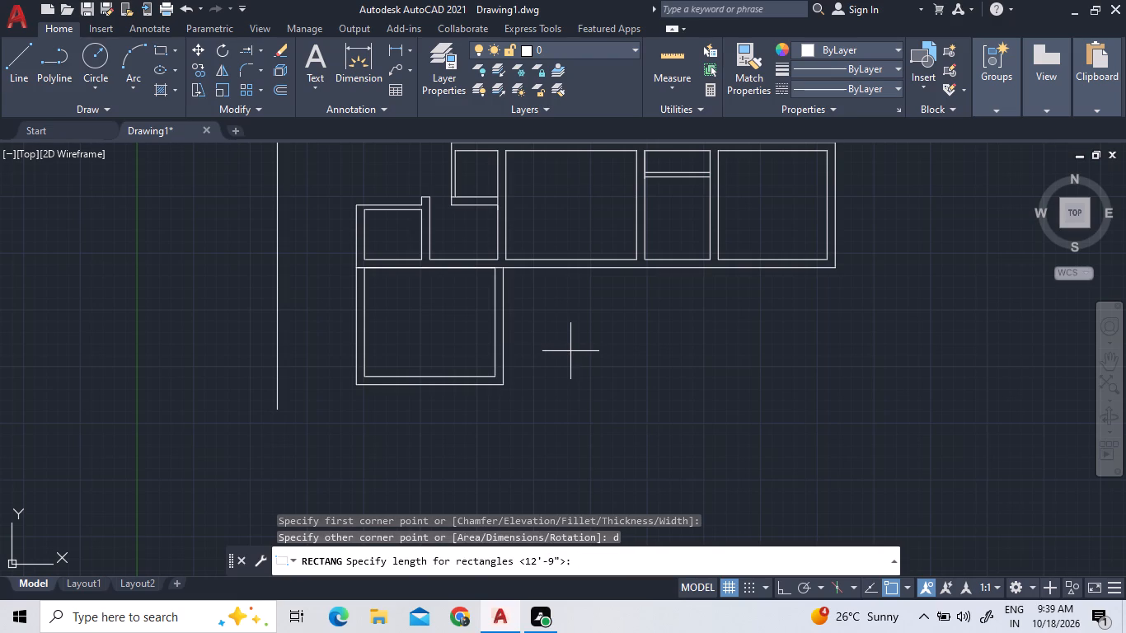
text(4')
key(2)
key(shift+quotedbl)
key(Return)
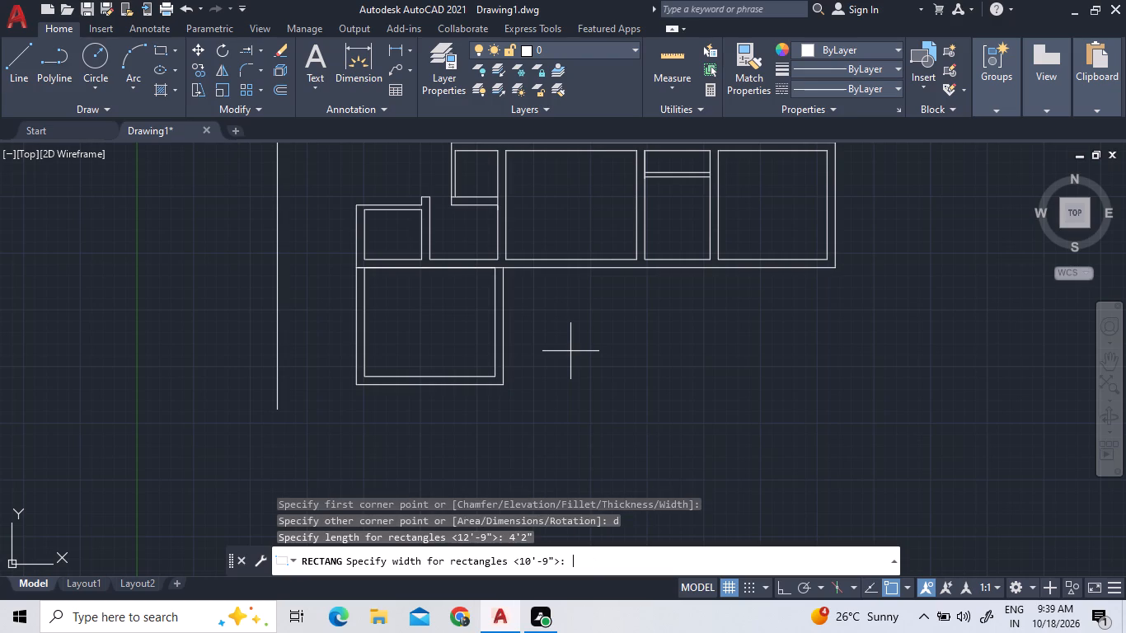
key(6)
key(apostrophe)
text(3")
key(Return)
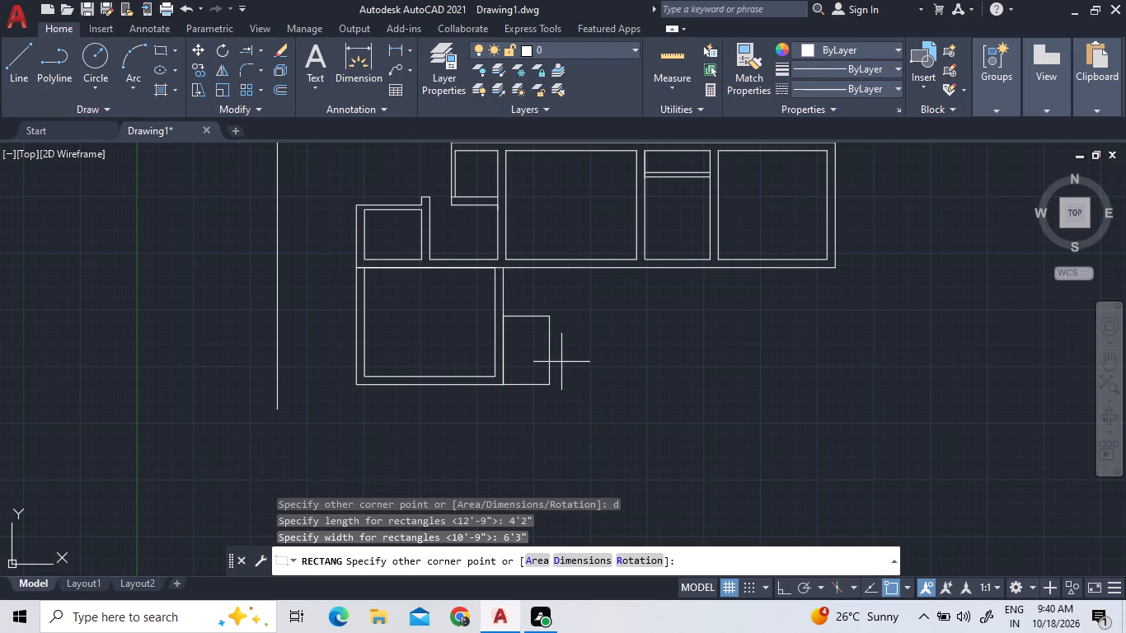
click(561, 384)
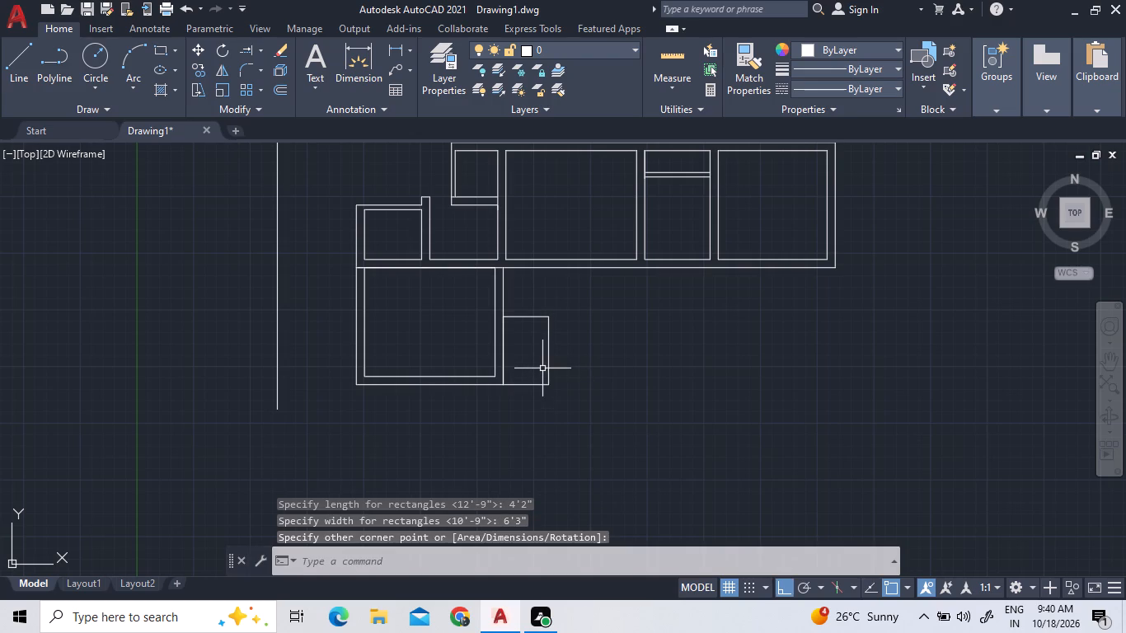
Explode the new 4'2" by 6'3" rectangle into separate lines.
click(544, 371)
double_click(541, 395)
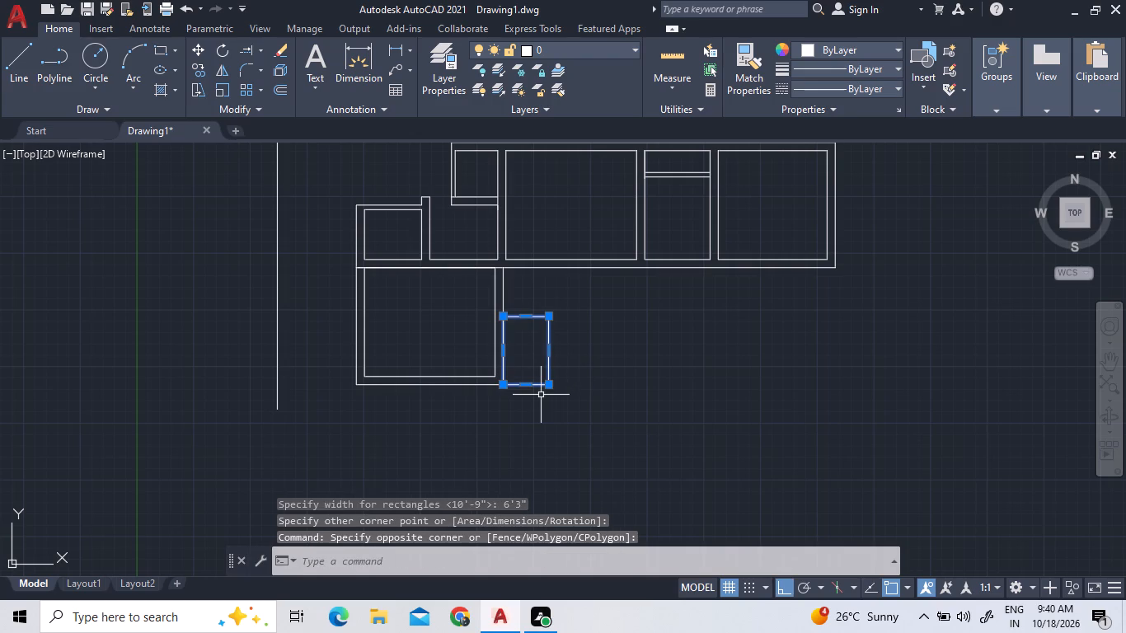
text(x)
key(space)
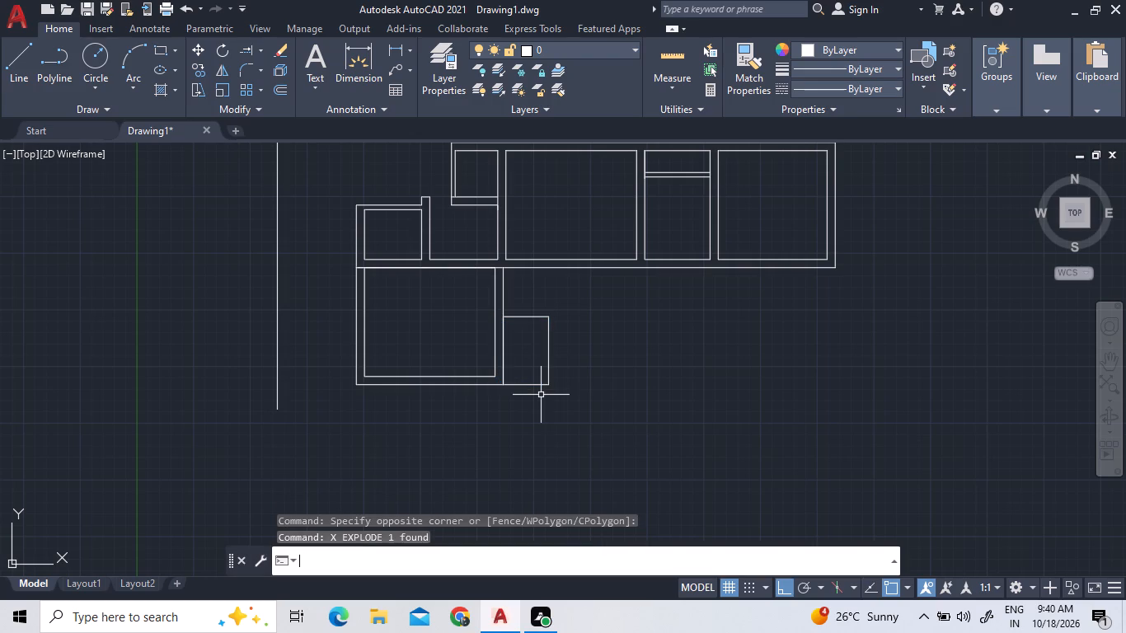
Offset the 4'2" by 6'3" room's right and top lines 5" outward.
click(279, 80)
click(279, 82)
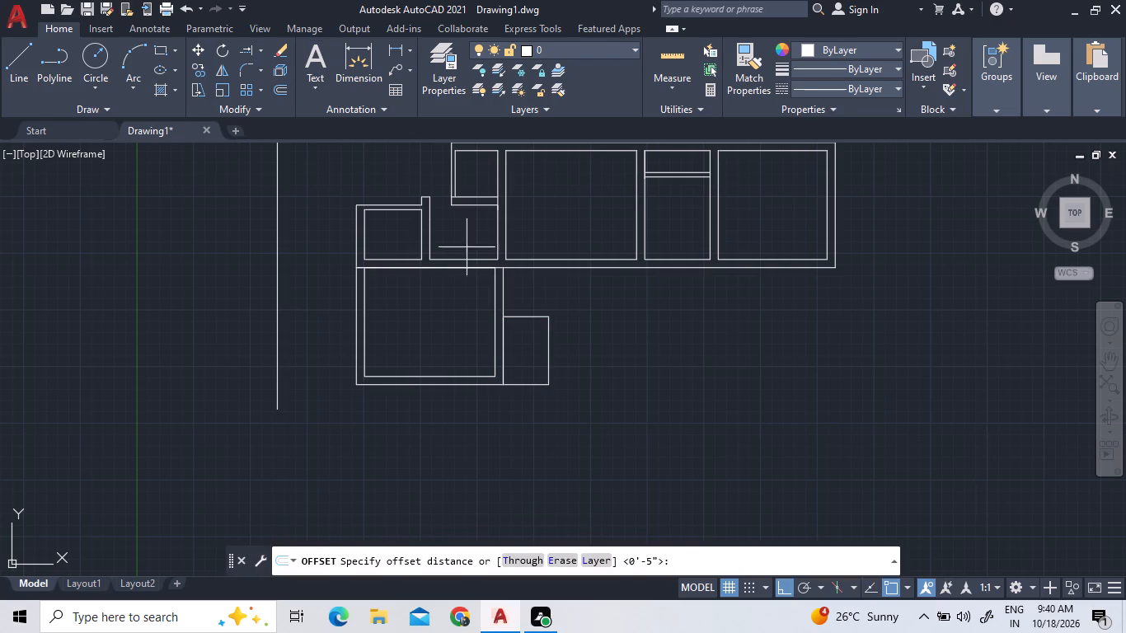
text(5')
key(BackSpace)
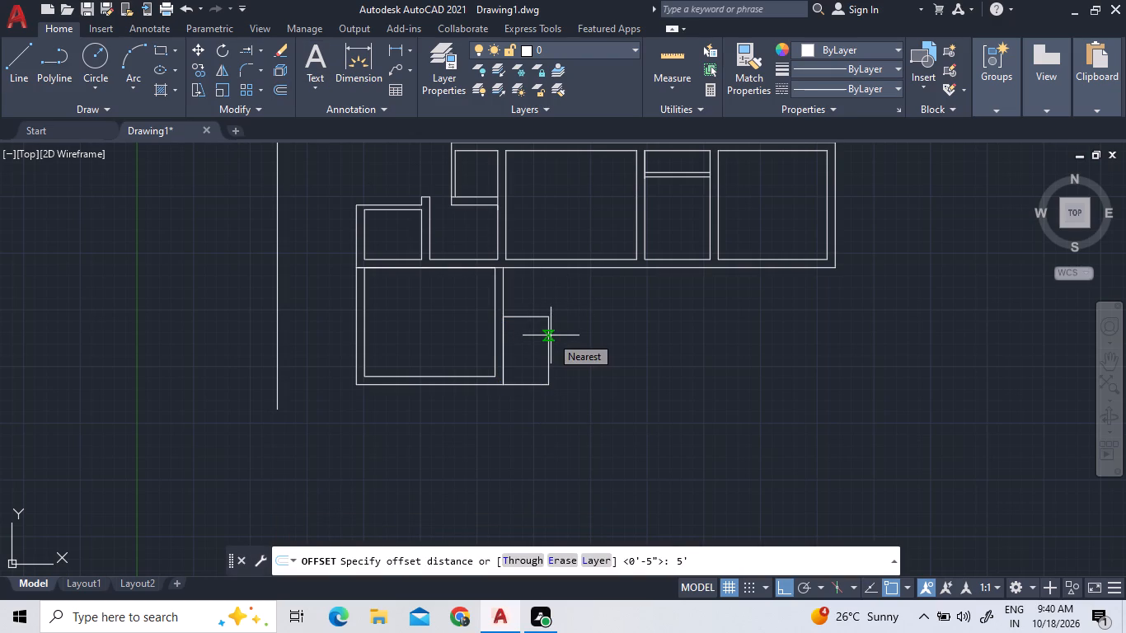
key(shift+quotedbl)
key(Return)
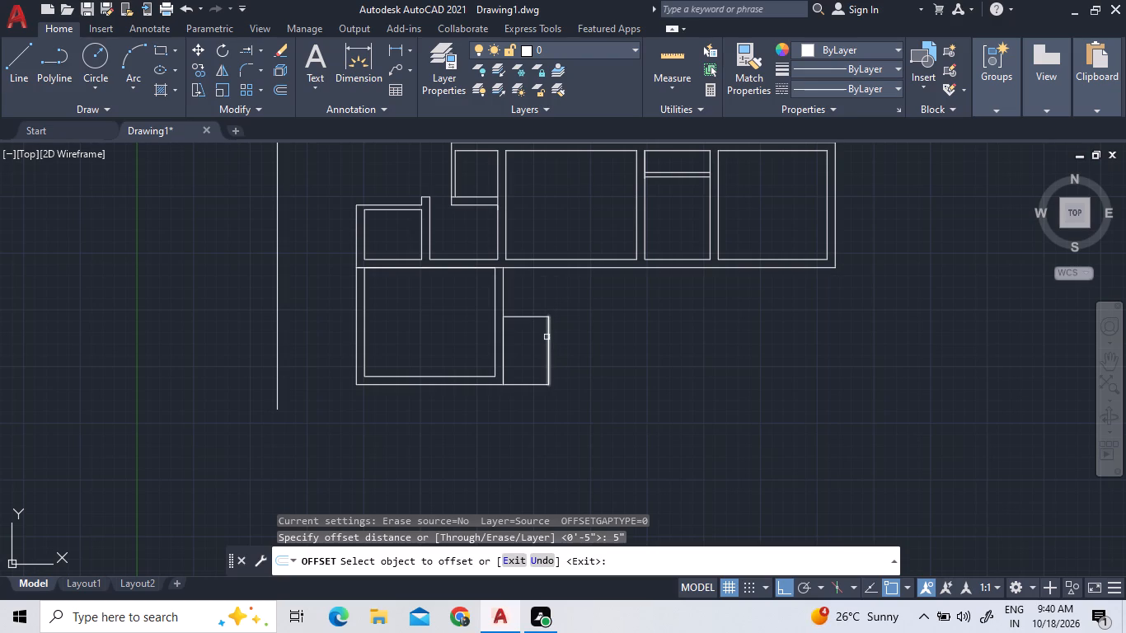
double_click(547, 337)
double_click(565, 345)
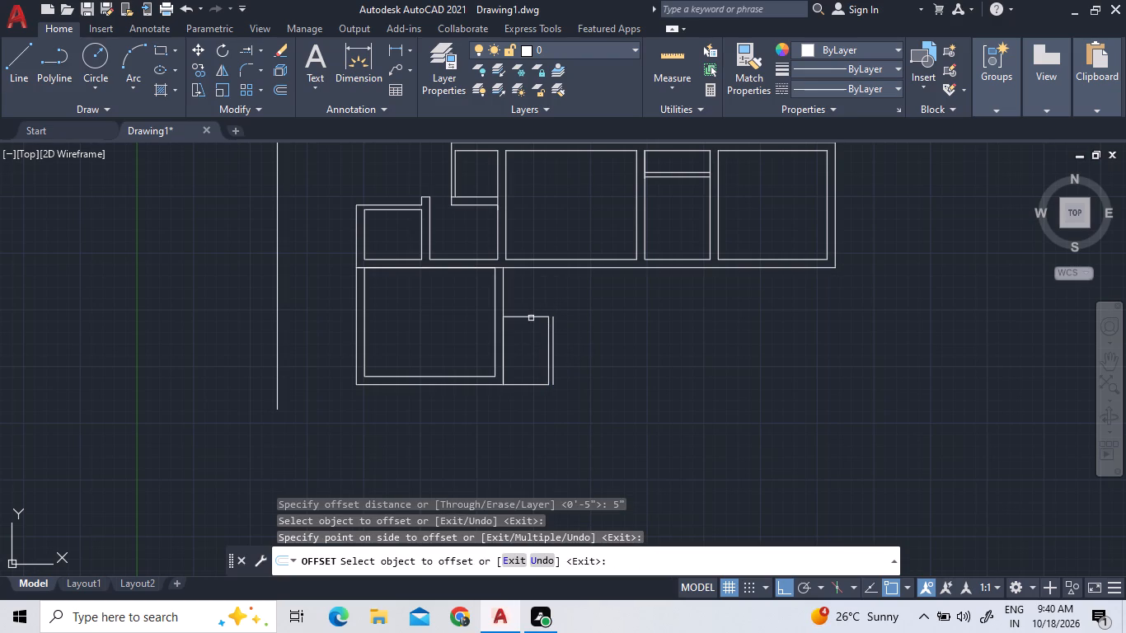
click(531, 316)
click(531, 295)
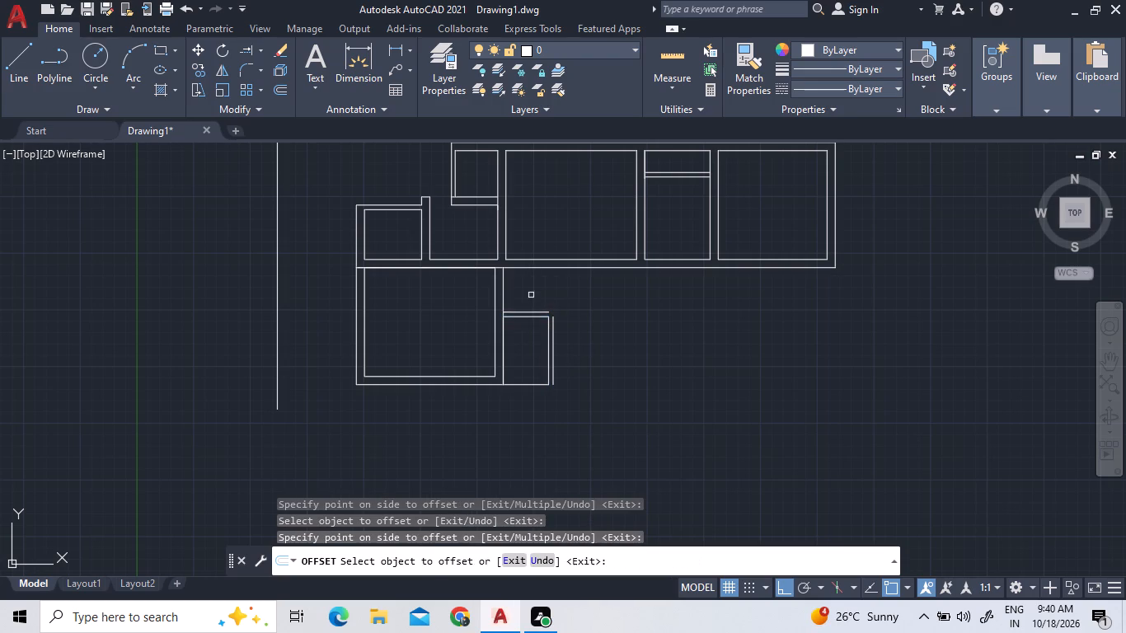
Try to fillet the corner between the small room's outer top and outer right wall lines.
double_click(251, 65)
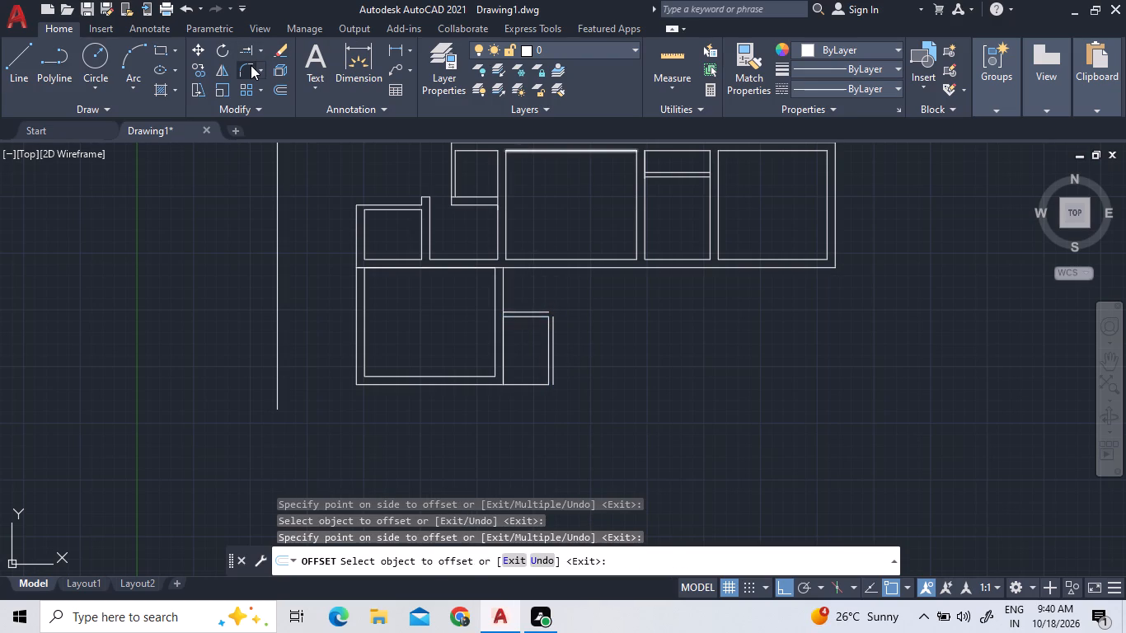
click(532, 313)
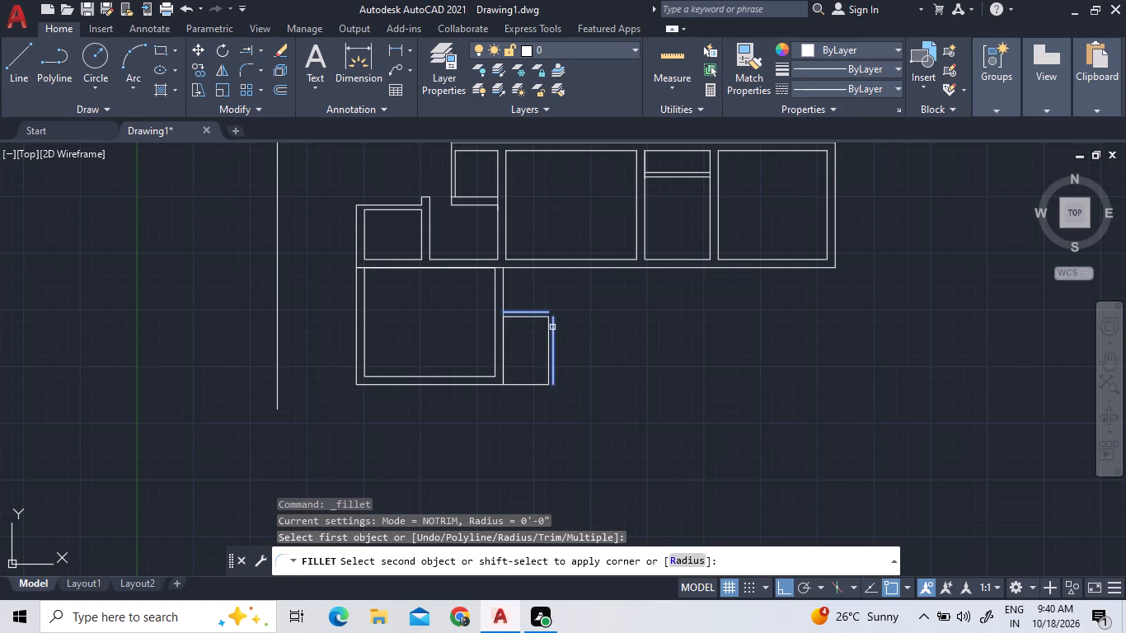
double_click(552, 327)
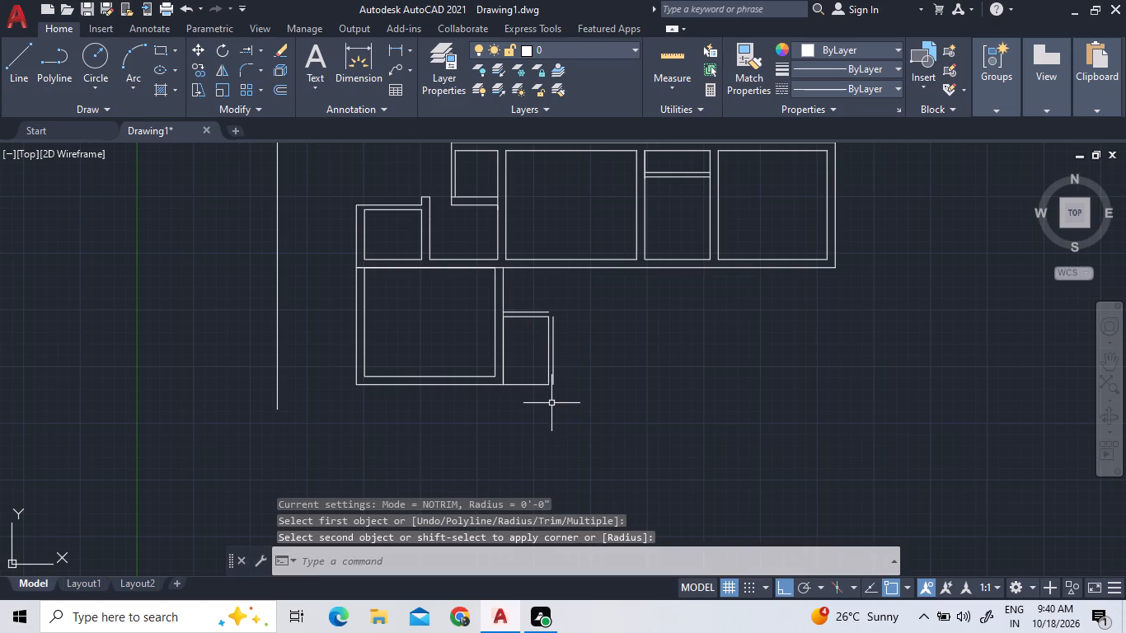
Extend the small room's bottom and outer top lines to its outer right line, and that line up to the main building wall.
scroll(551, 403, up, 2)
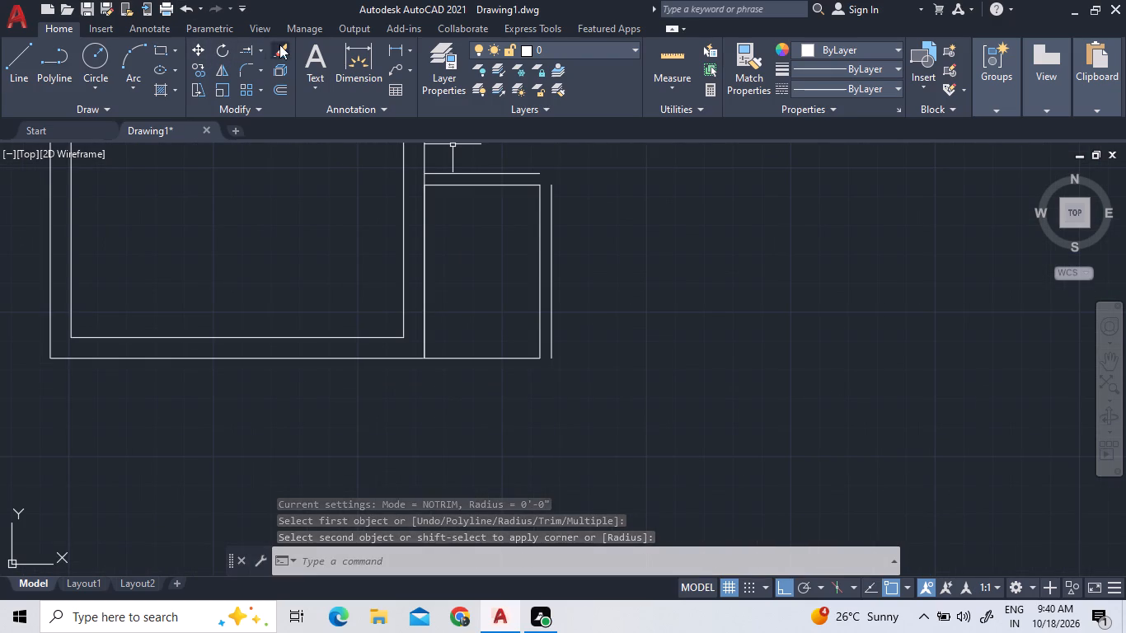
click(249, 49)
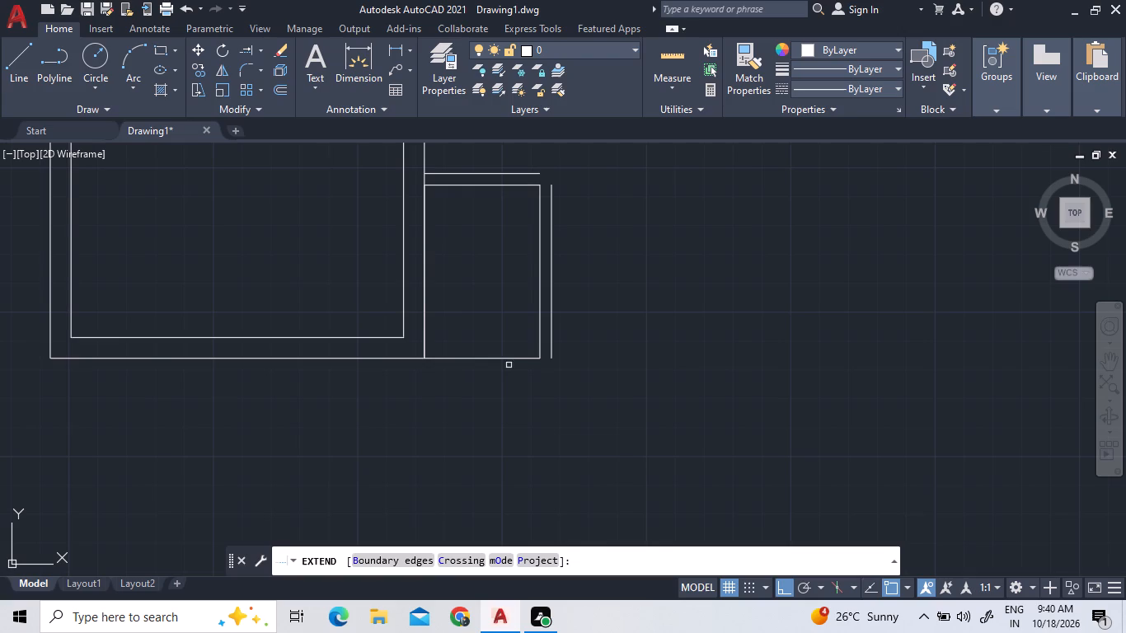
click(516, 359)
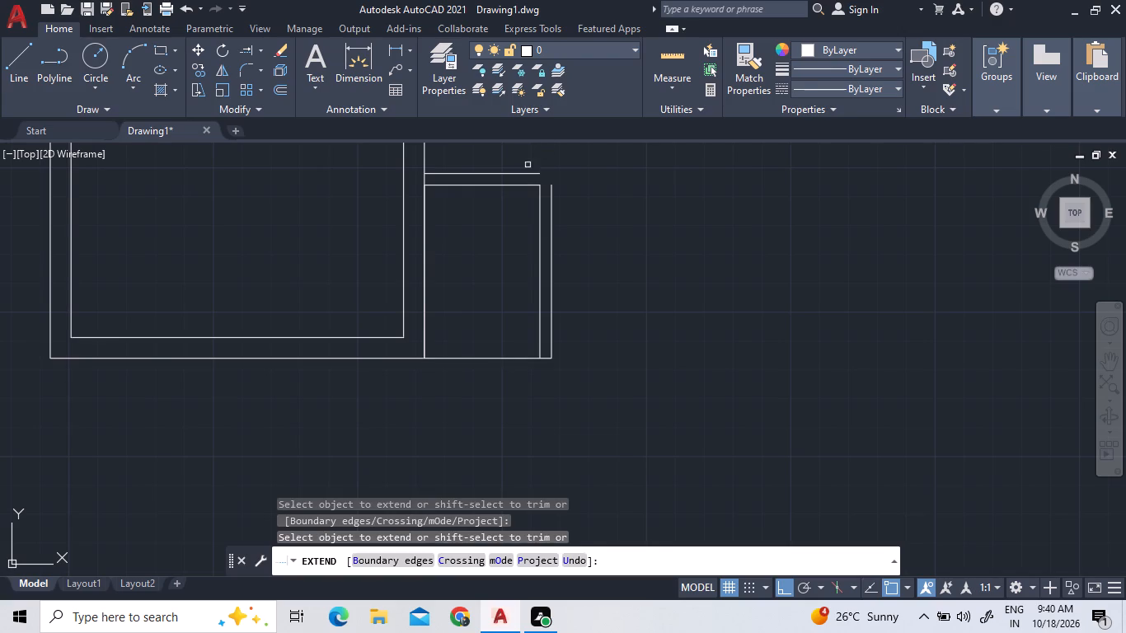
click(526, 174)
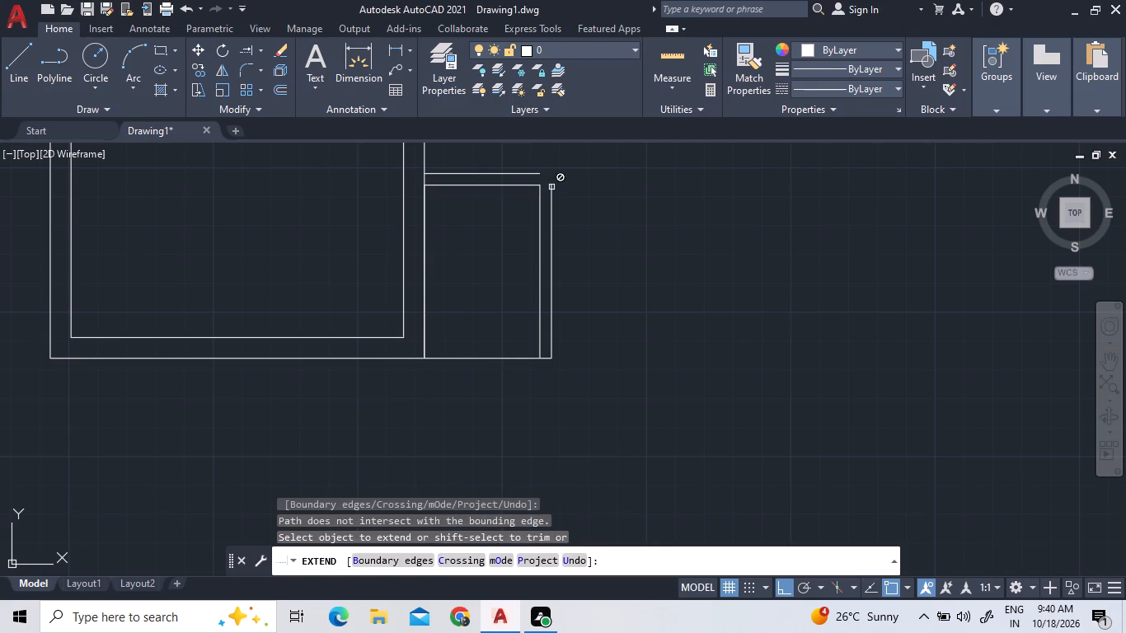
click(551, 190)
double_click(551, 197)
scroll(550, 220, down, 2)
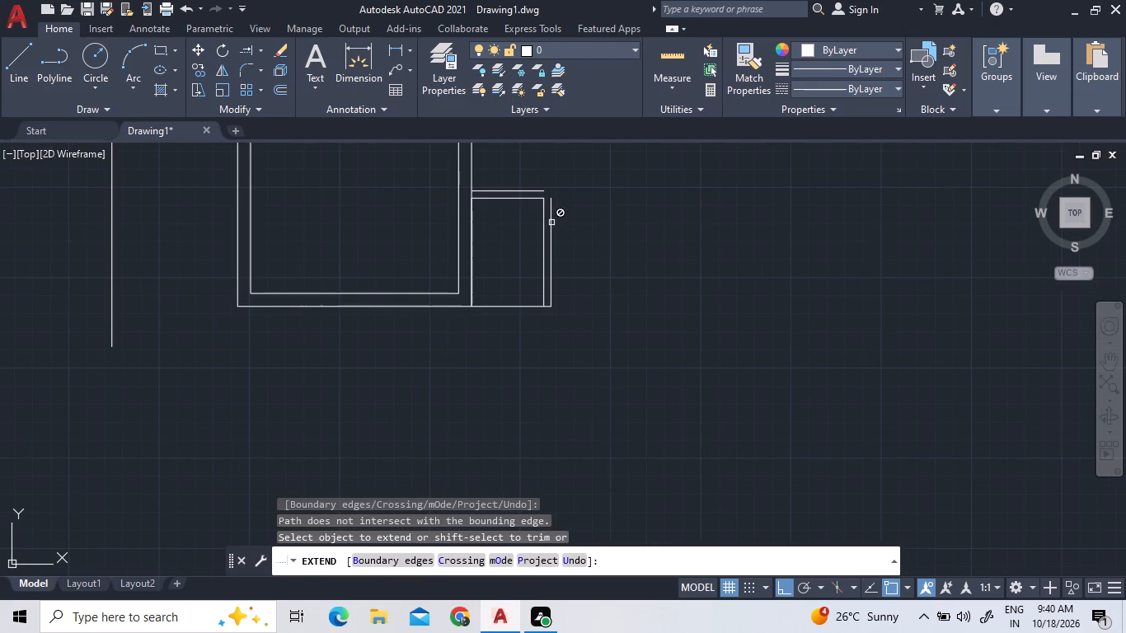
scroll(569, 229, up, 2)
scroll(563, 231, down, 4)
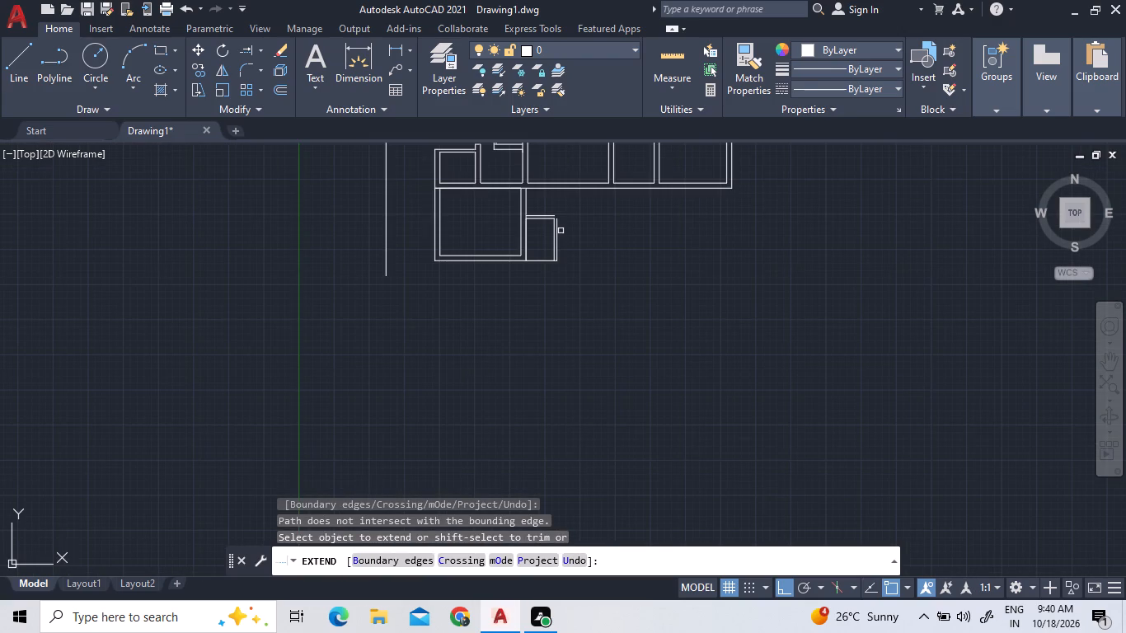
click(557, 229)
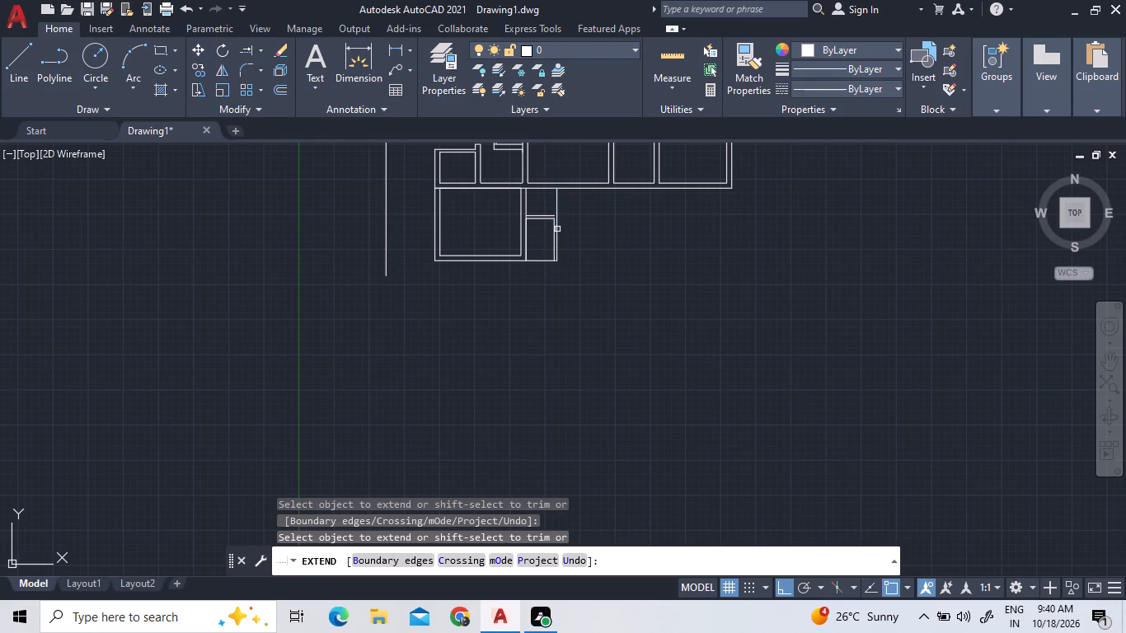
scroll(549, 217, up, 4)
click(549, 216)
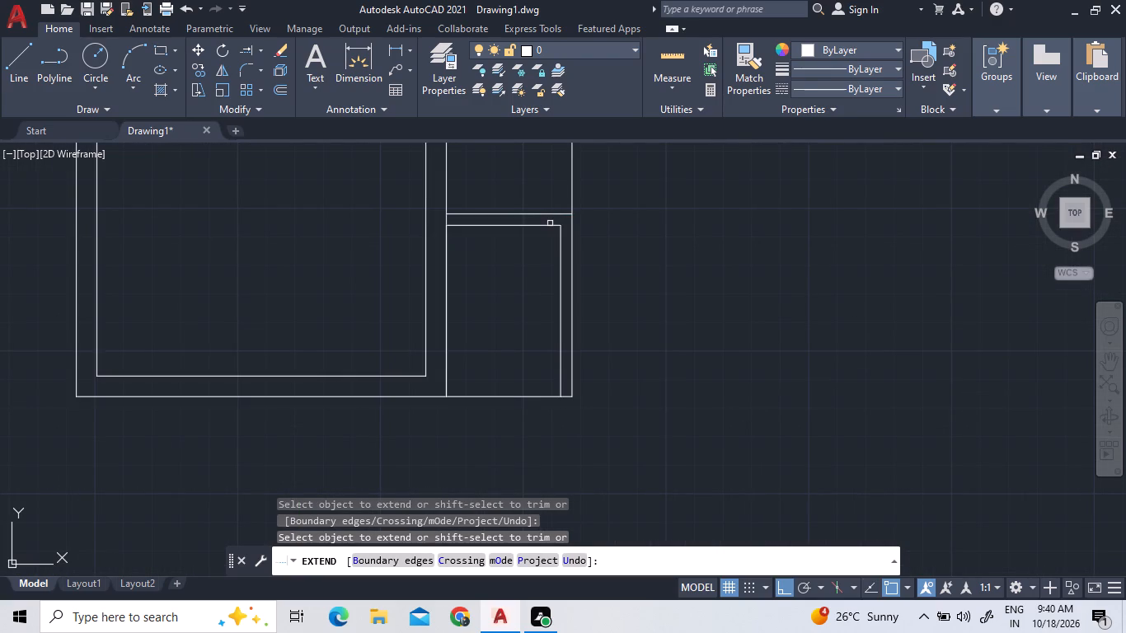
right_click(650, 246)
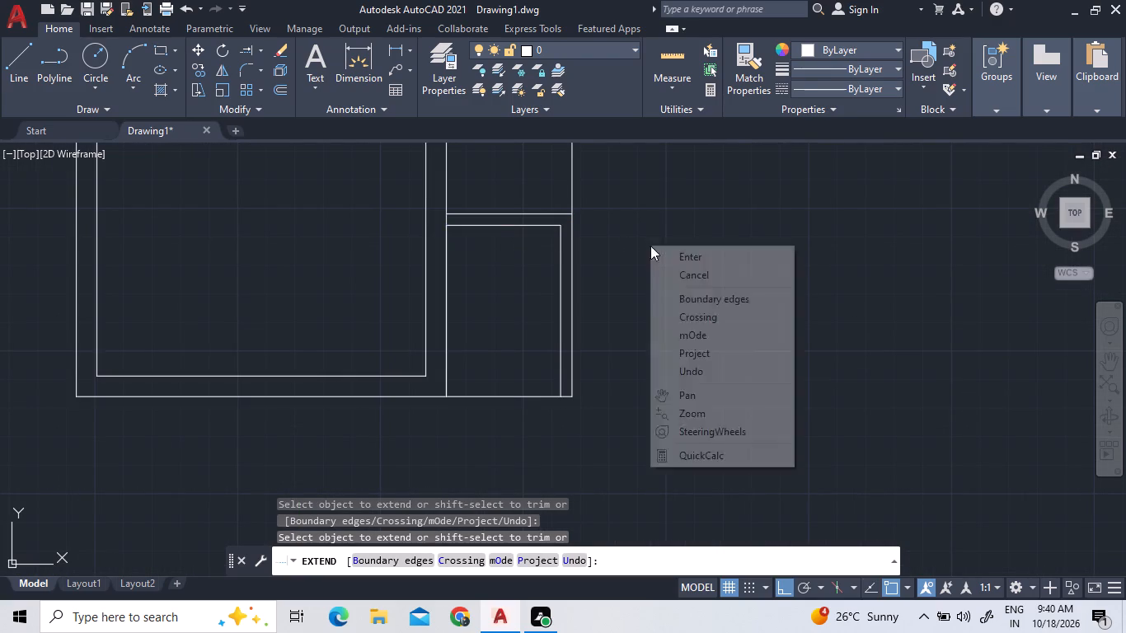
click(657, 256)
Trim the line crossing the small room's top wall at its junction with the larger room, and the outer right line above that wall.
scroll(657, 258, down, 3)
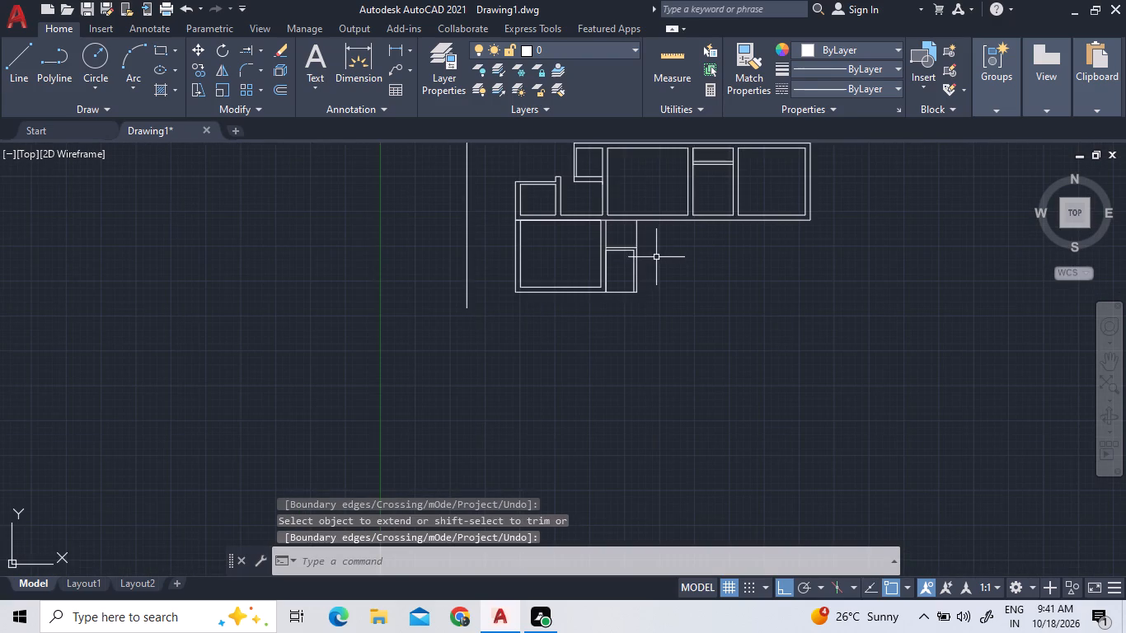
scroll(647, 223, up, 2)
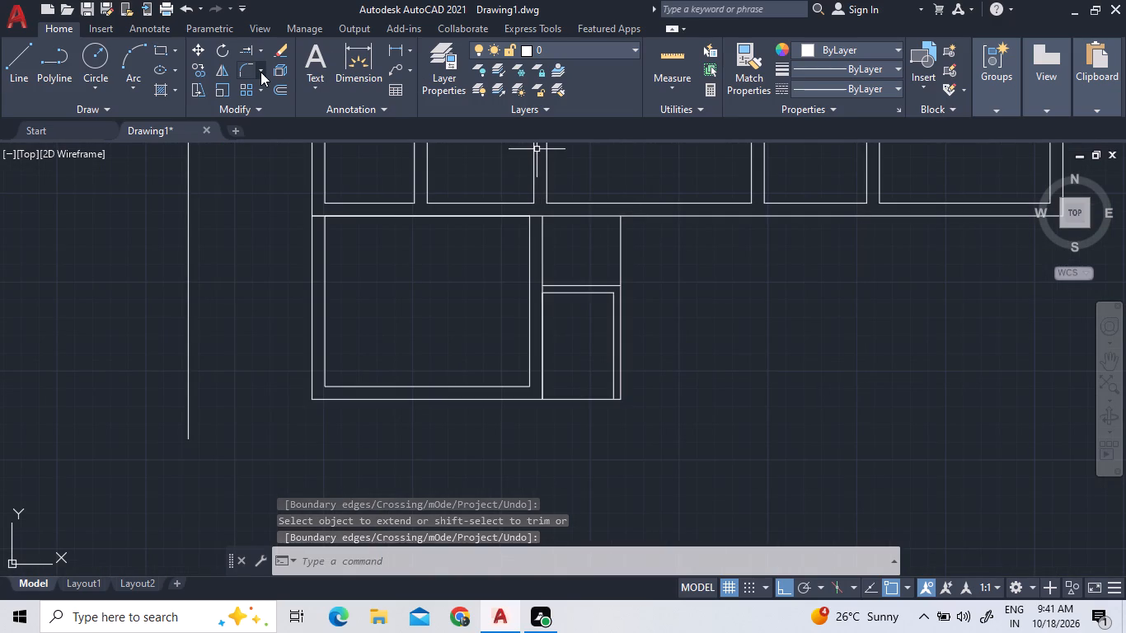
click(260, 54)
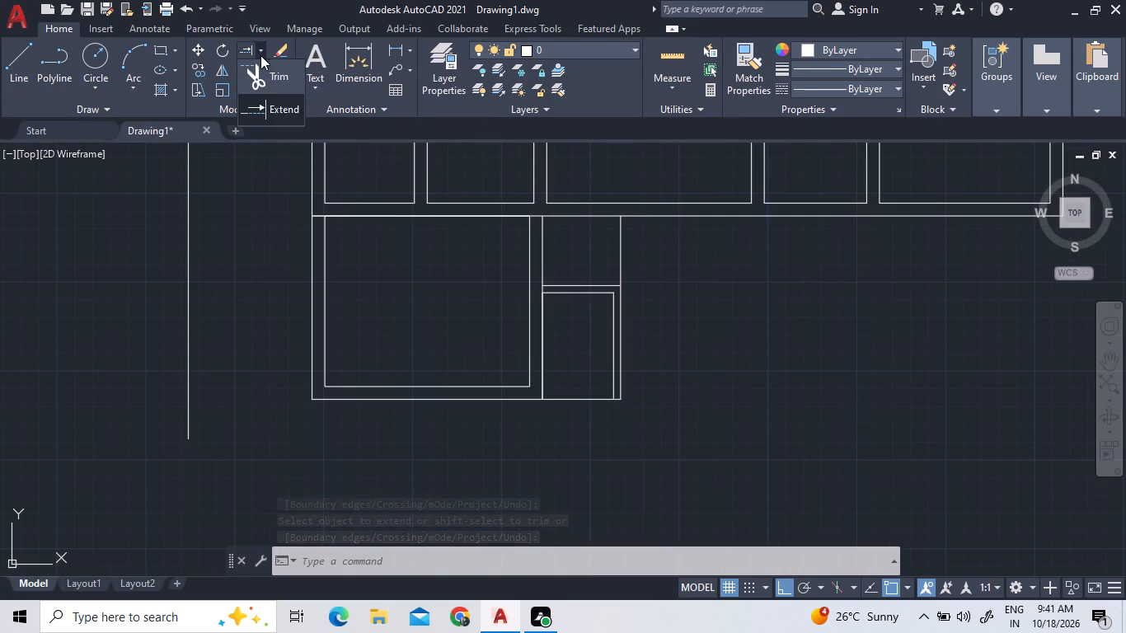
click(265, 73)
scroll(601, 301, up, 2)
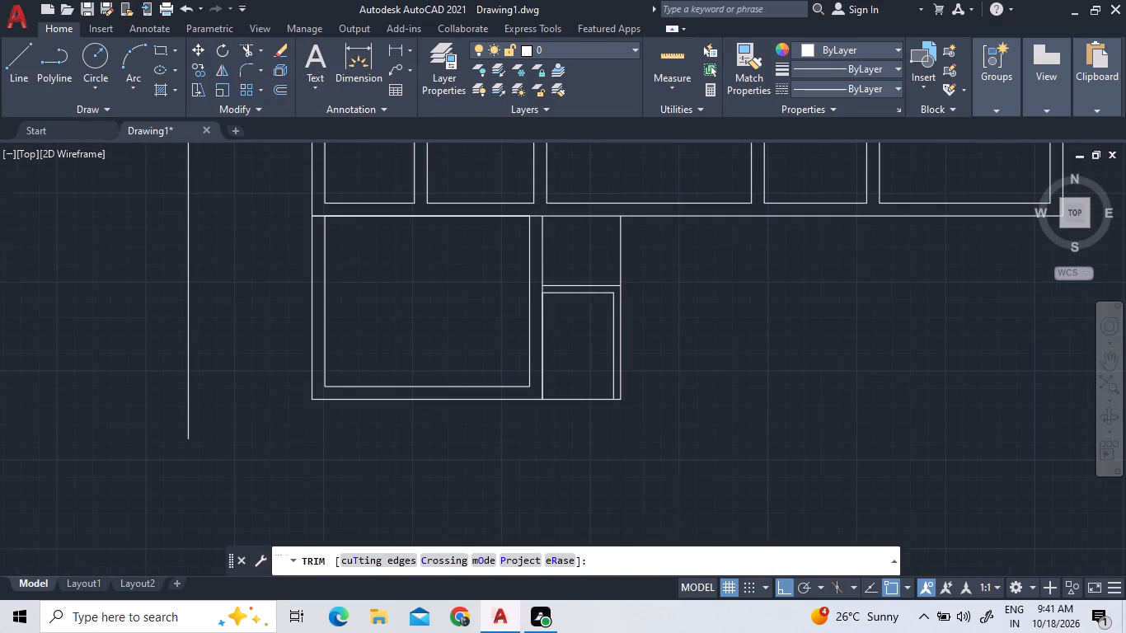
click(448, 269)
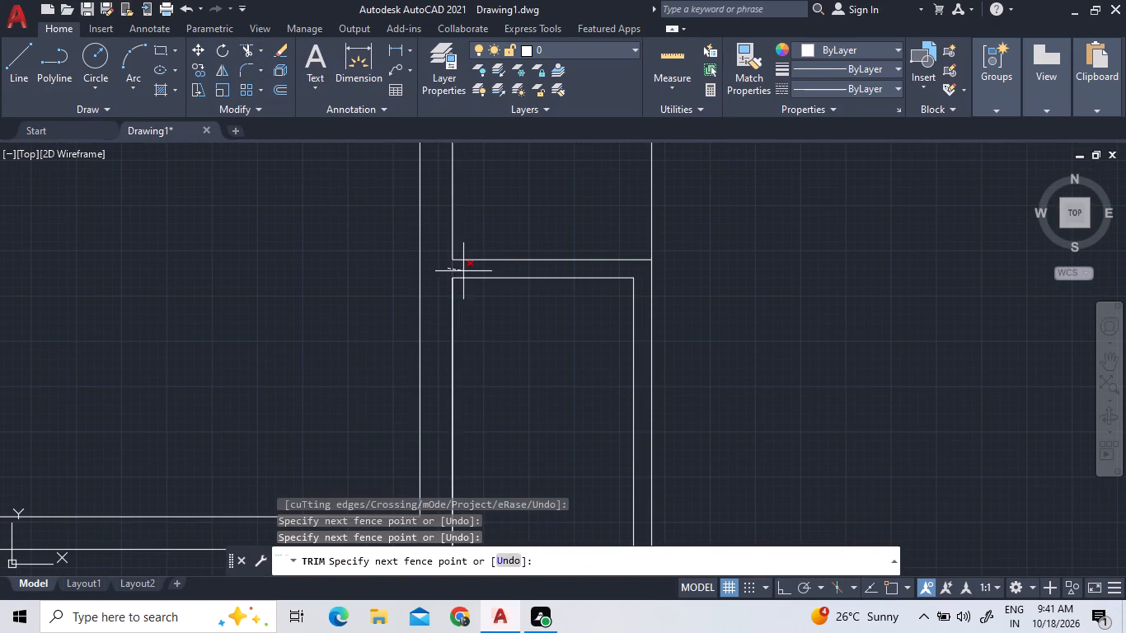
click(464, 271)
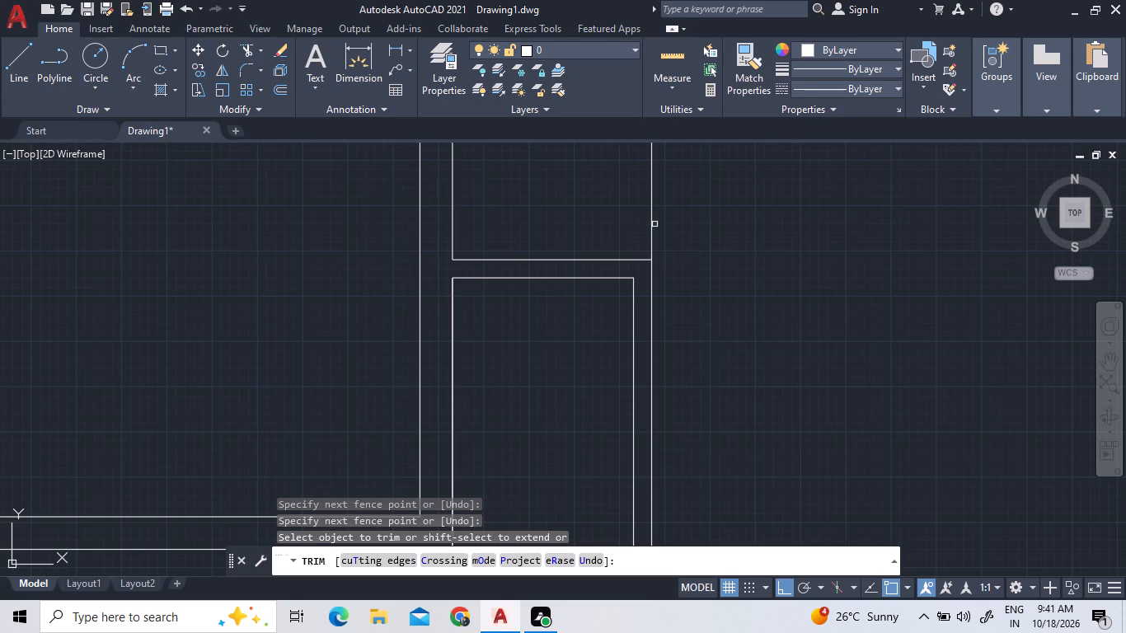
click(654, 224)
click(645, 221)
scroll(645, 221, down, 3)
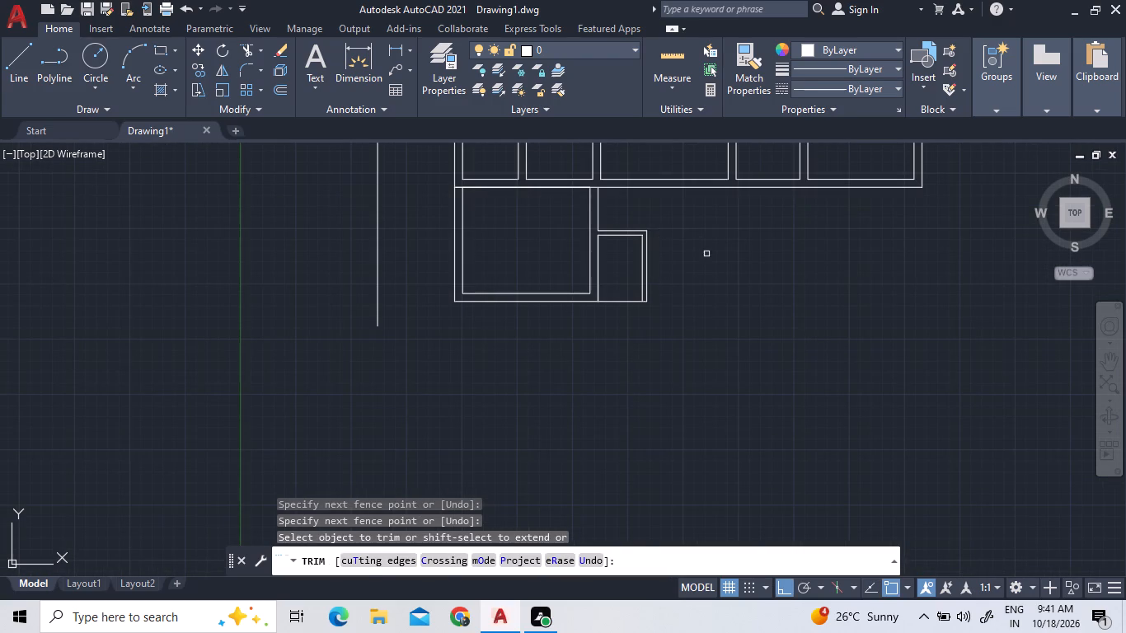
right_click(678, 279)
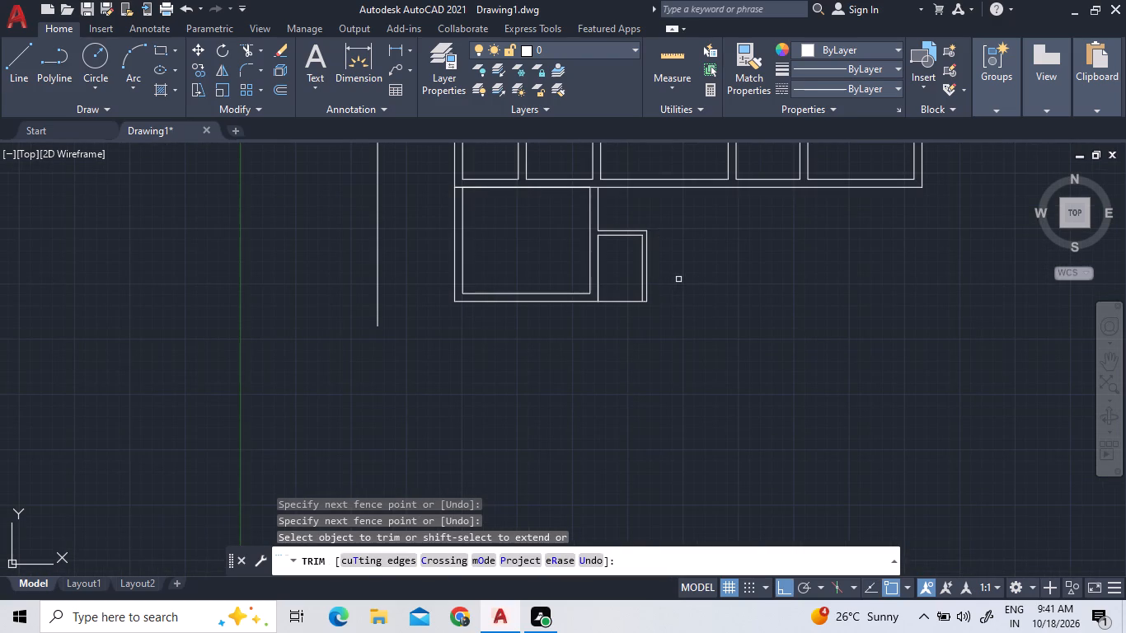
click(688, 284)
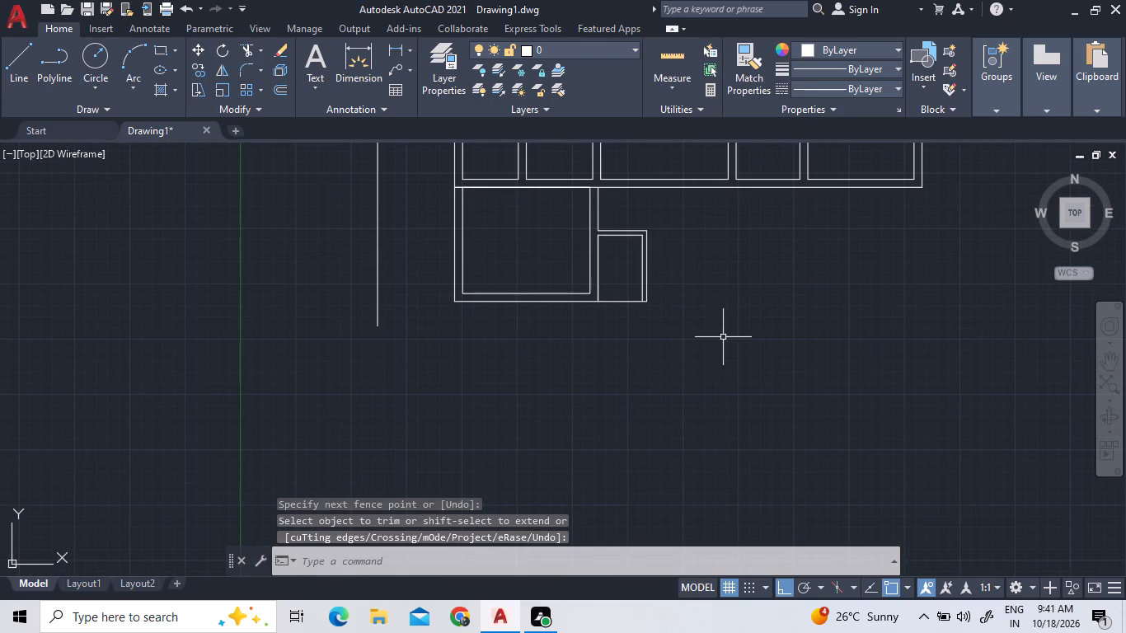
Mirror the small room's lines downward about its bottom line, keeping the source objects.
click(723, 338)
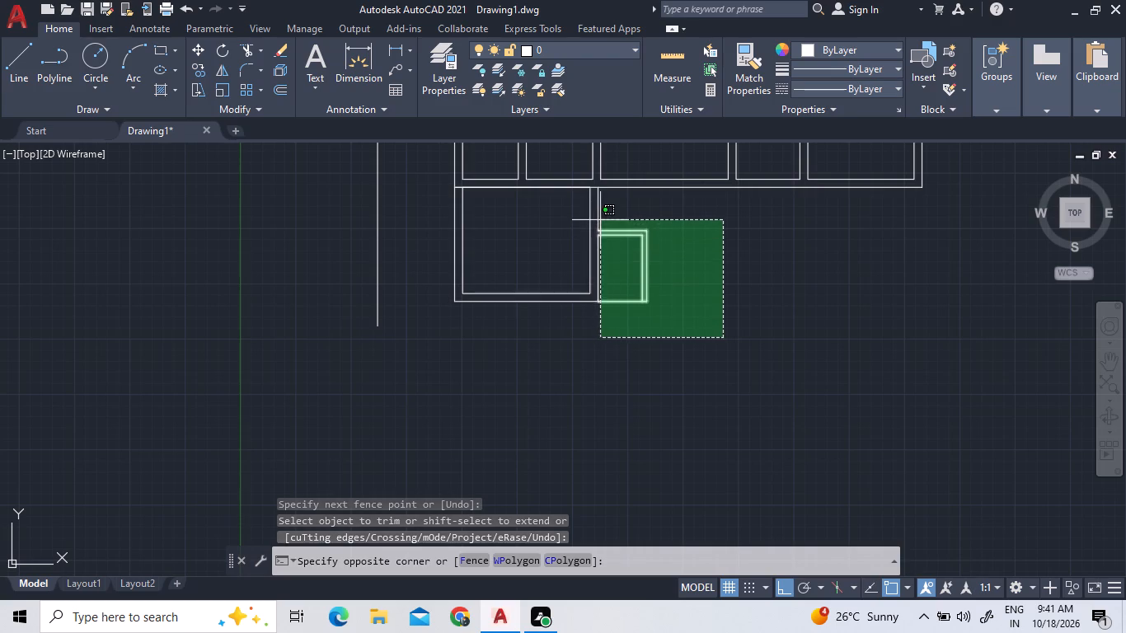
double_click(603, 219)
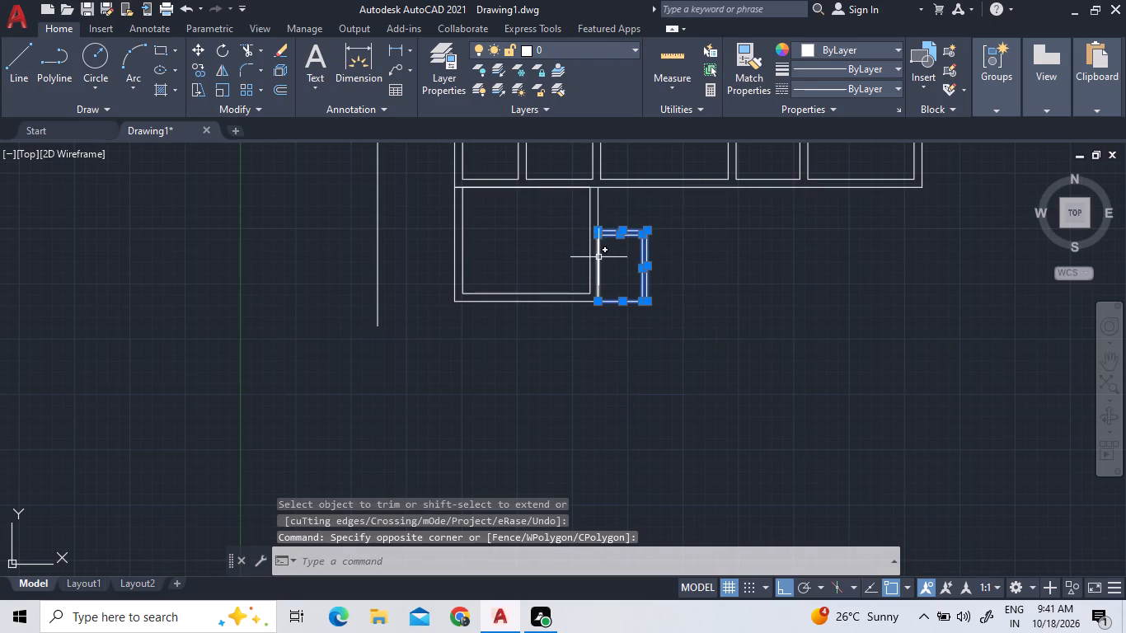
click(598, 257)
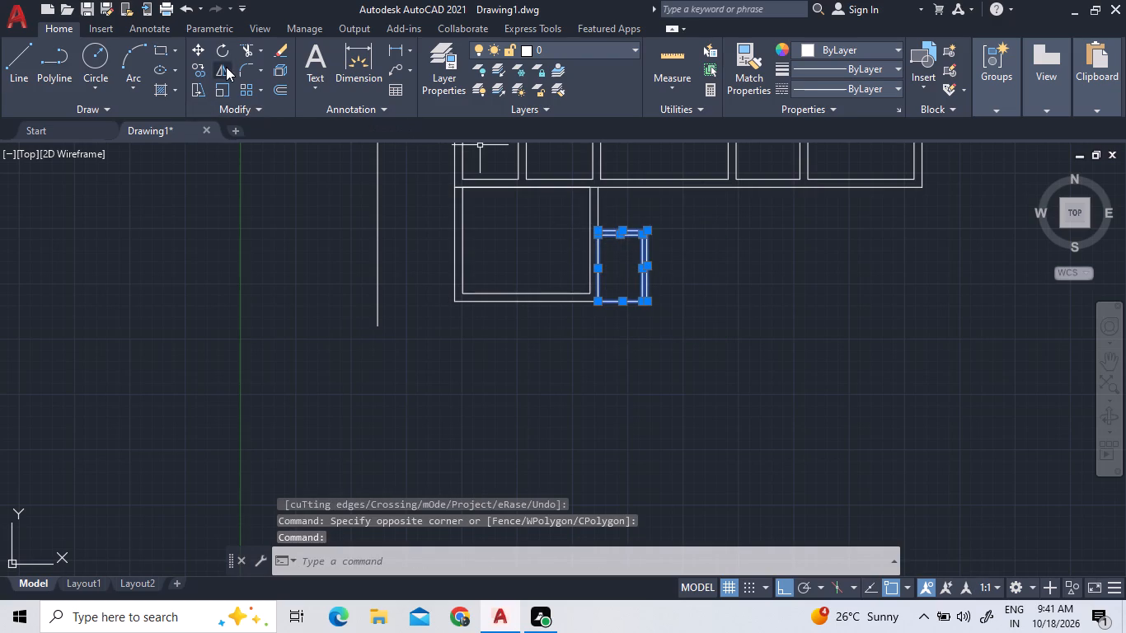
click(223, 63)
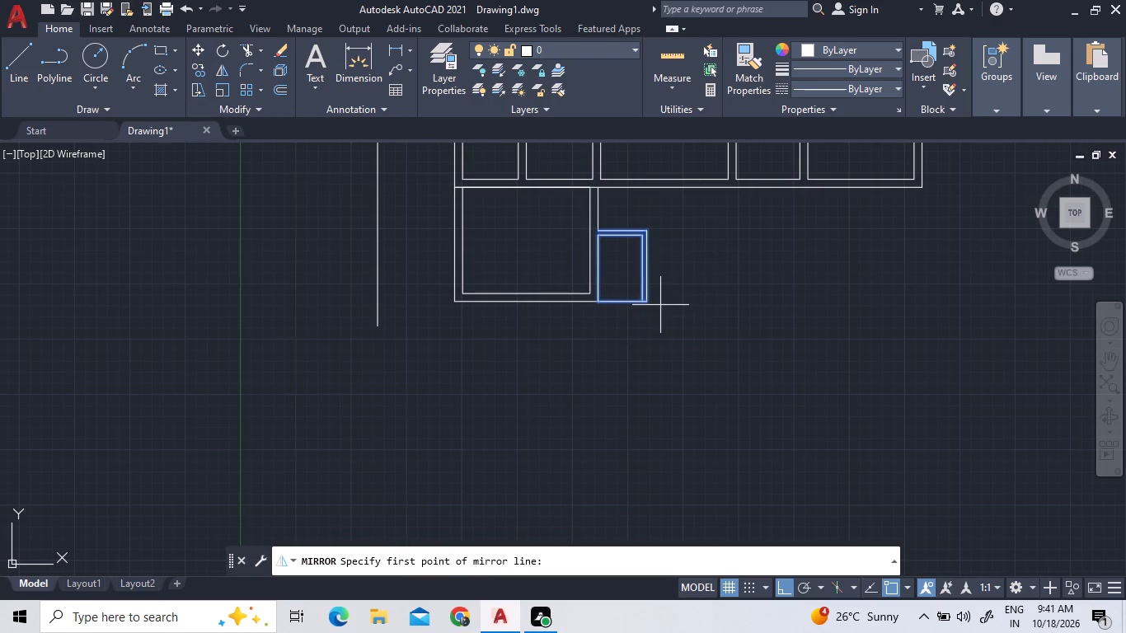
scroll(659, 306, up, 5)
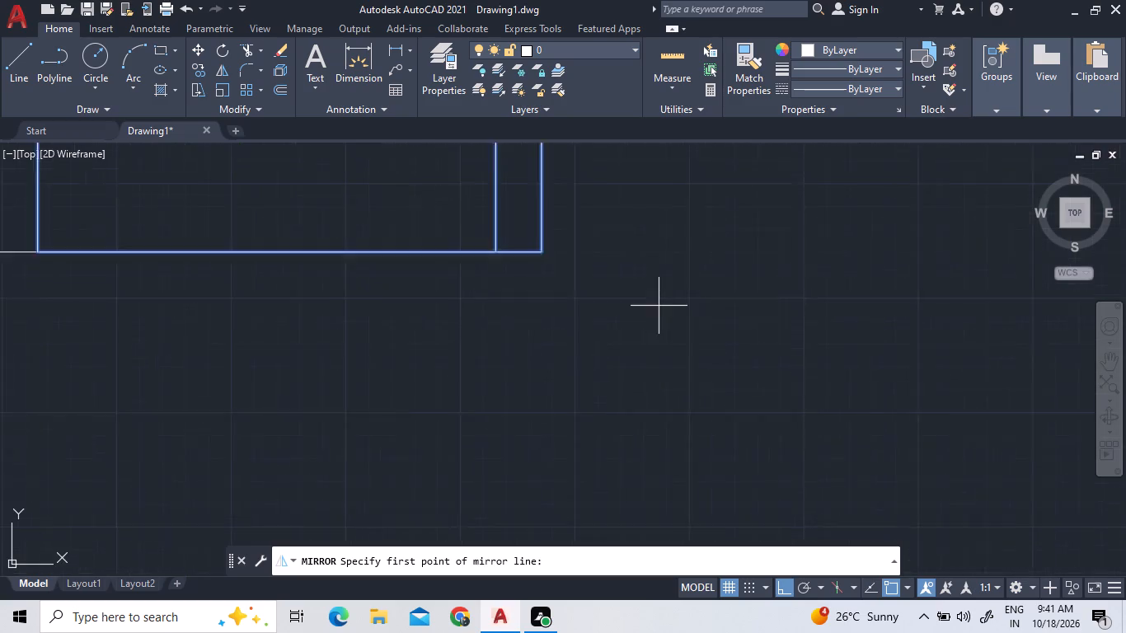
scroll(659, 306, up, 1)
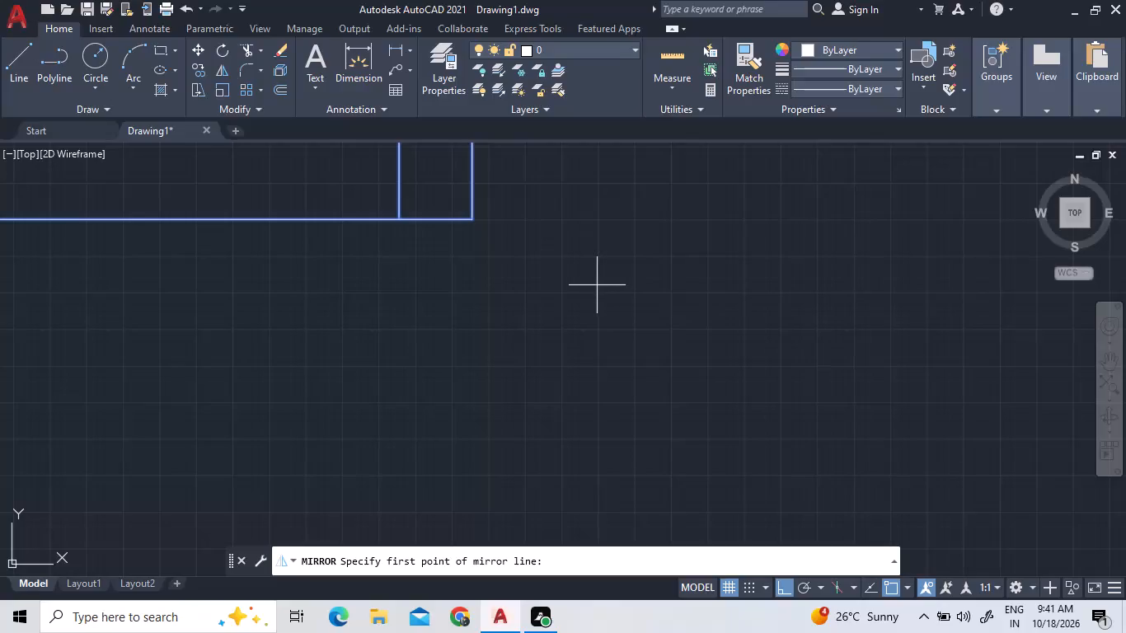
scroll(597, 285, down, 2)
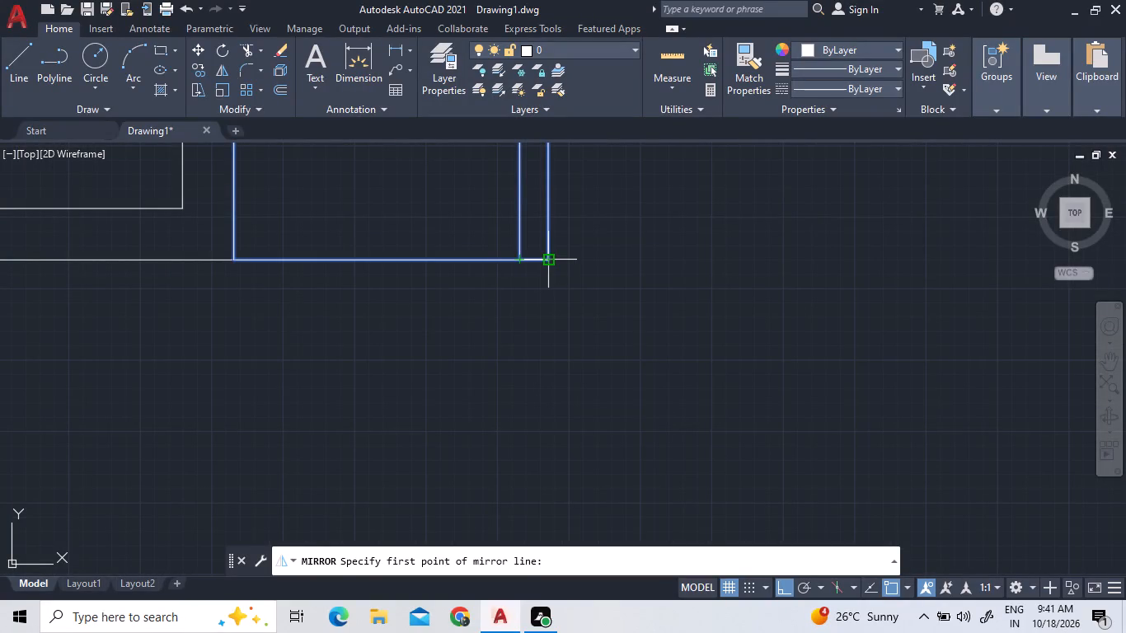
click(546, 263)
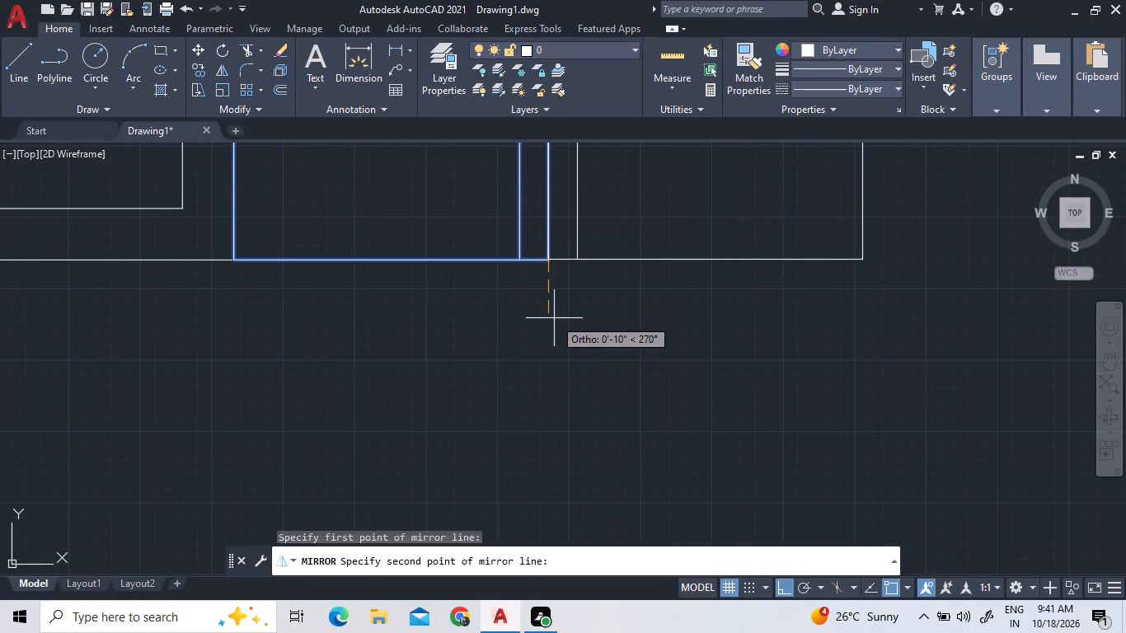
scroll(554, 318, down, 3)
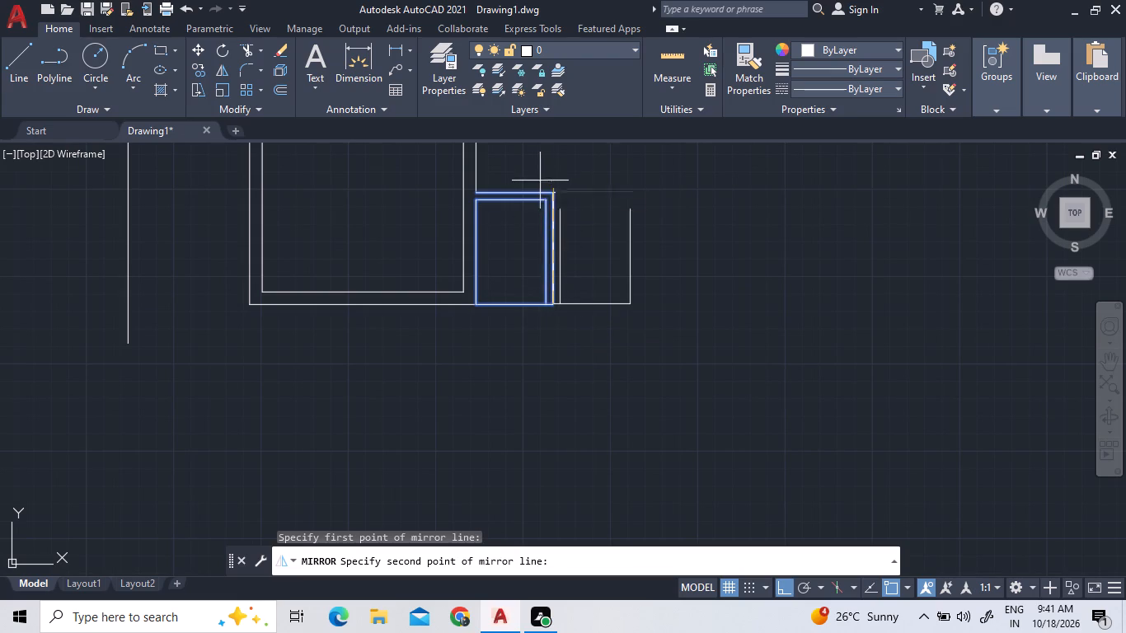
click(495, 361)
click(663, 391)
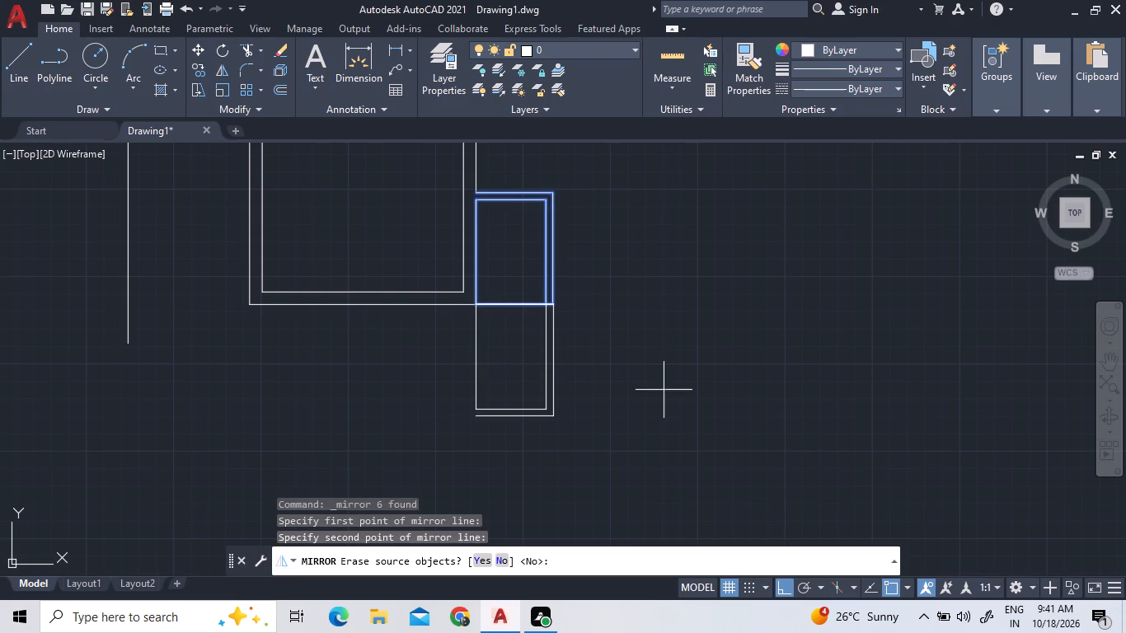
double_click(507, 564)
Move the mirrored room from its top-left corner to the original small room's outer bottom-right corner.
click(583, 457)
click(477, 351)
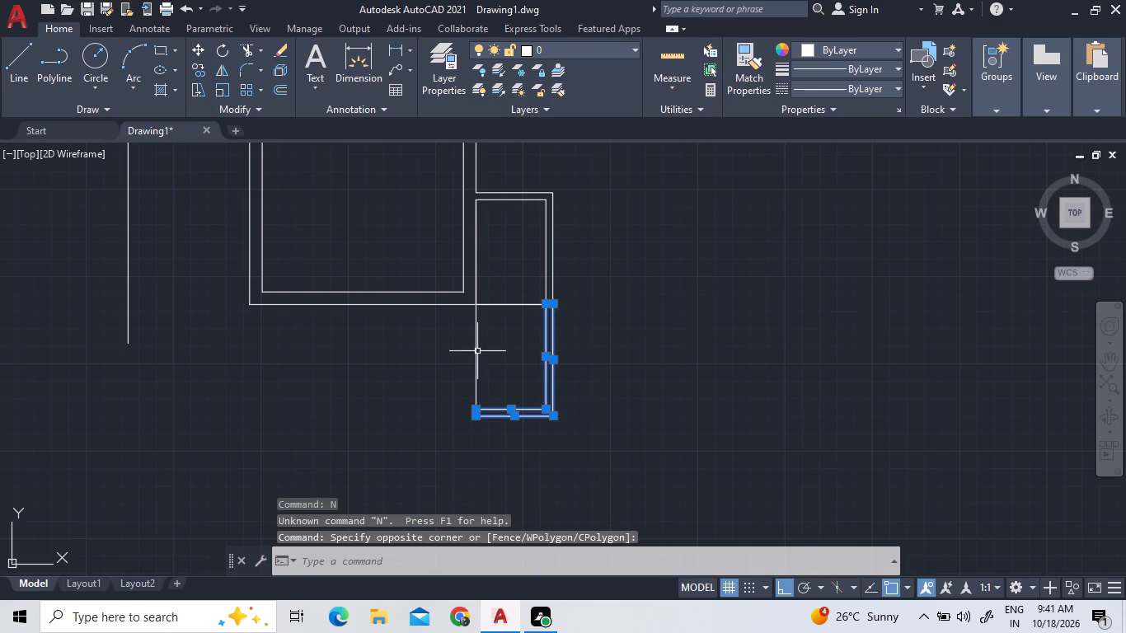
right_click(477, 351)
click(411, 363)
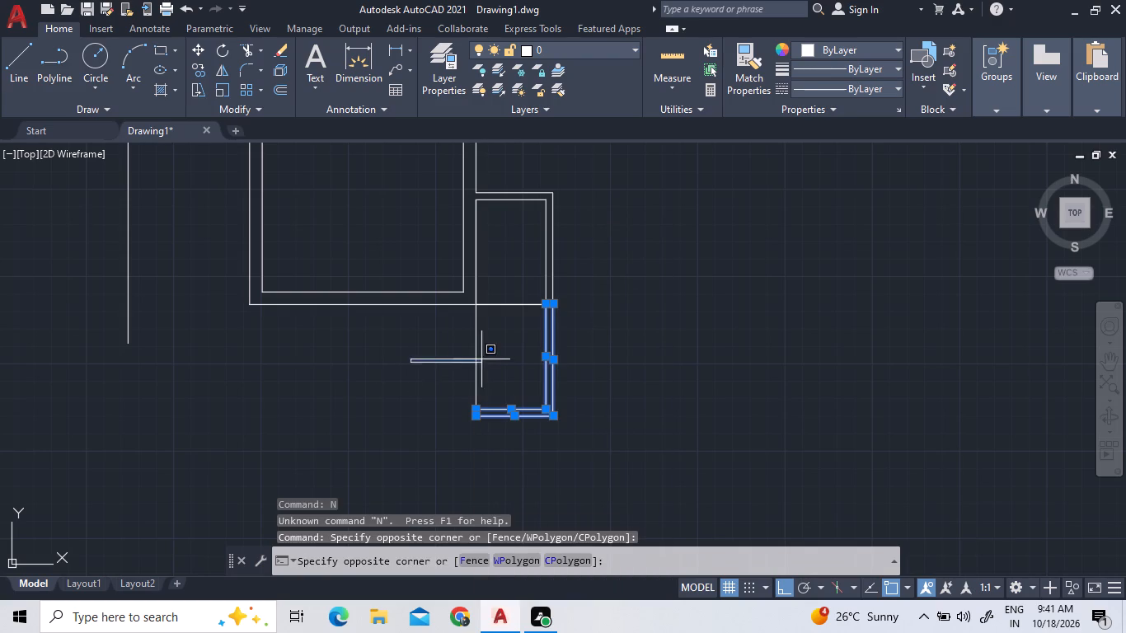
click(481, 359)
click(487, 362)
double_click(448, 360)
click(510, 306)
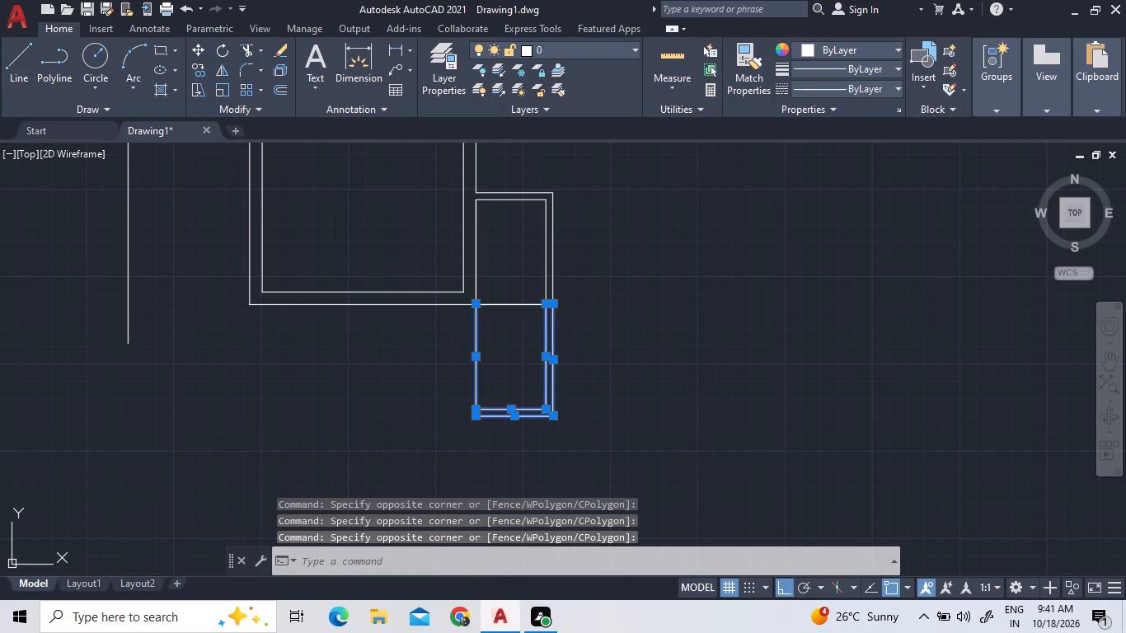
right_click(498, 336)
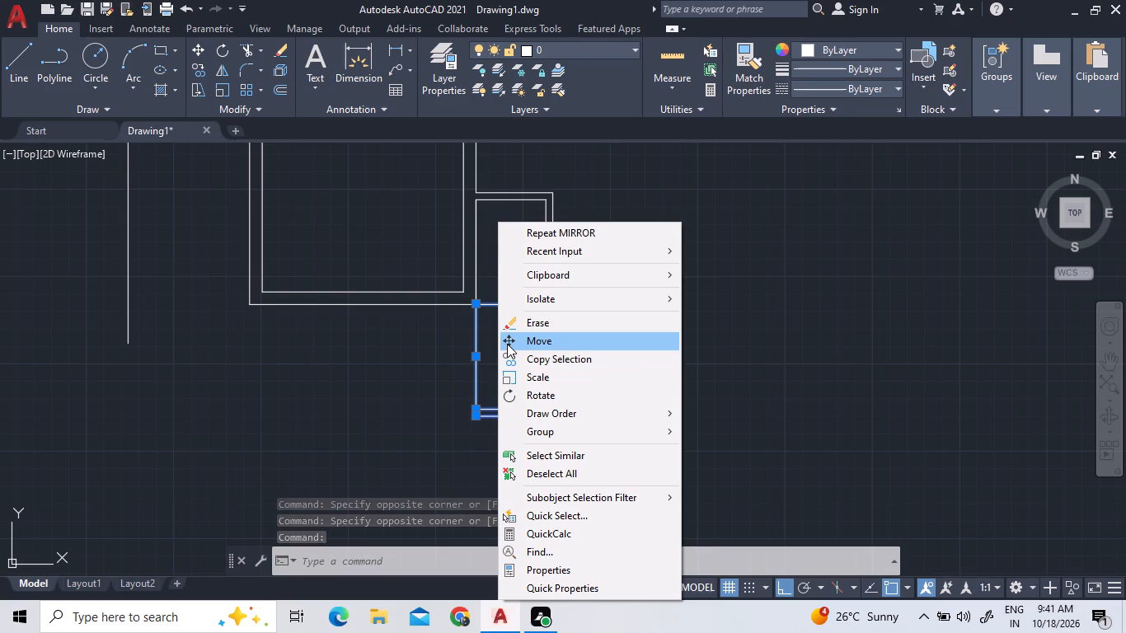
click(506, 344)
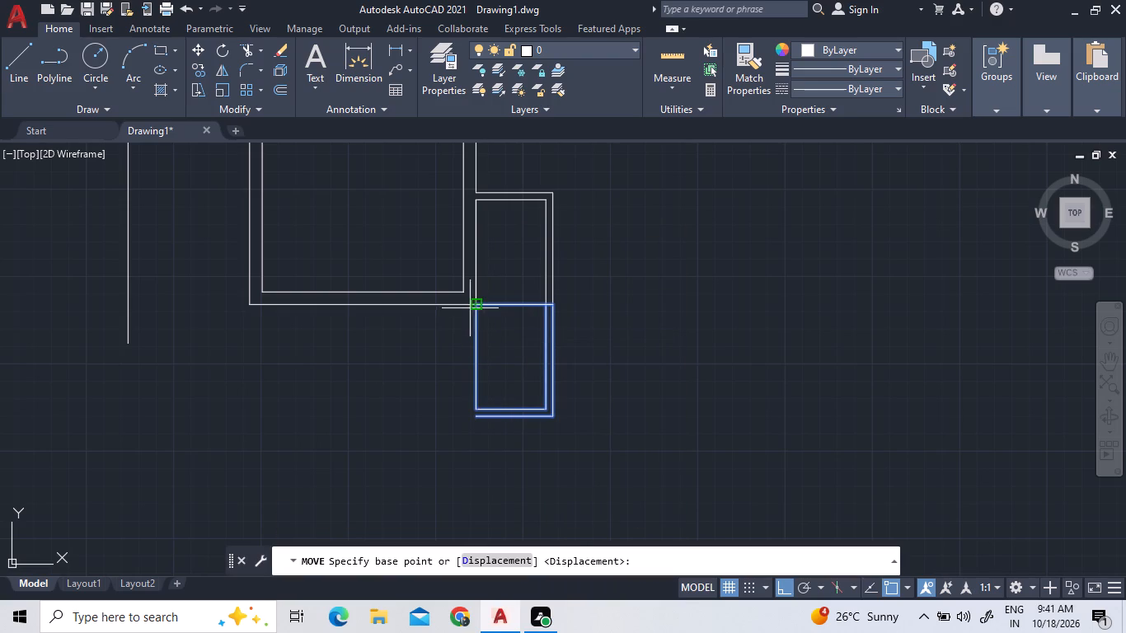
double_click(476, 305)
scroll(561, 306, up, 5)
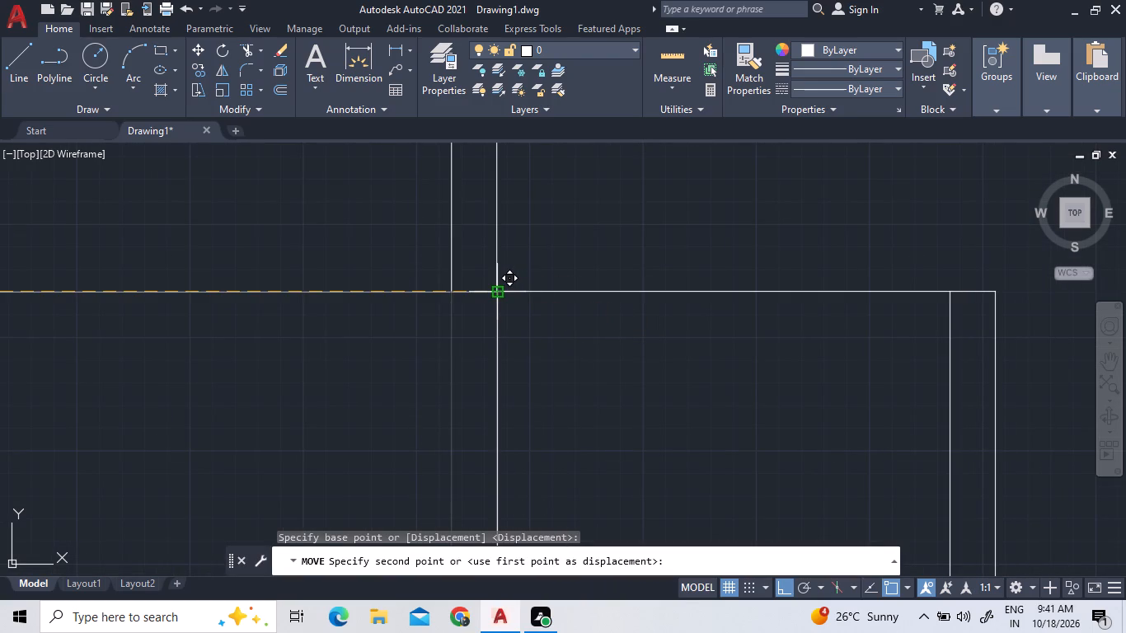
click(496, 293)
scroll(574, 269, down, 5)
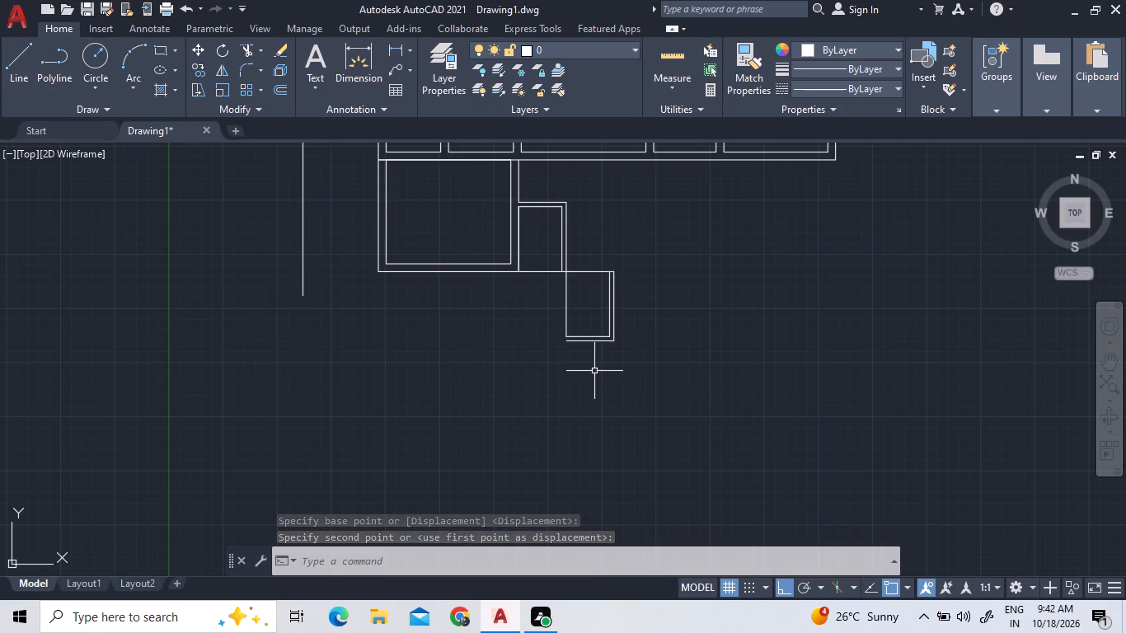
Mirror the moved room copy upward about its top line, keeping the source objects.
click(594, 371)
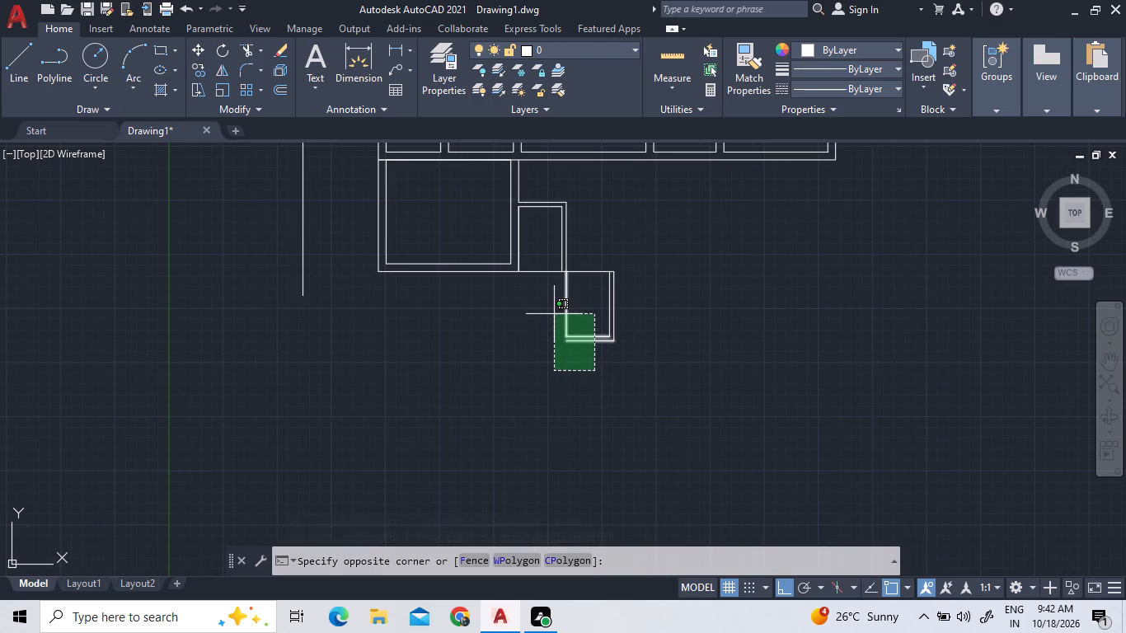
double_click(547, 306)
click(652, 302)
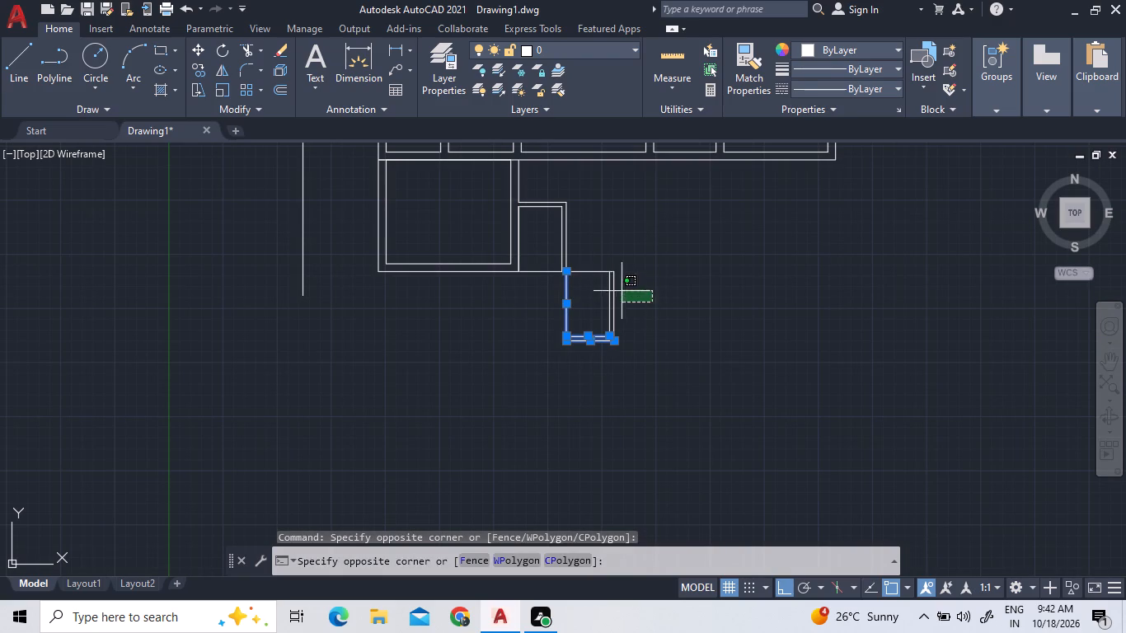
click(593, 265)
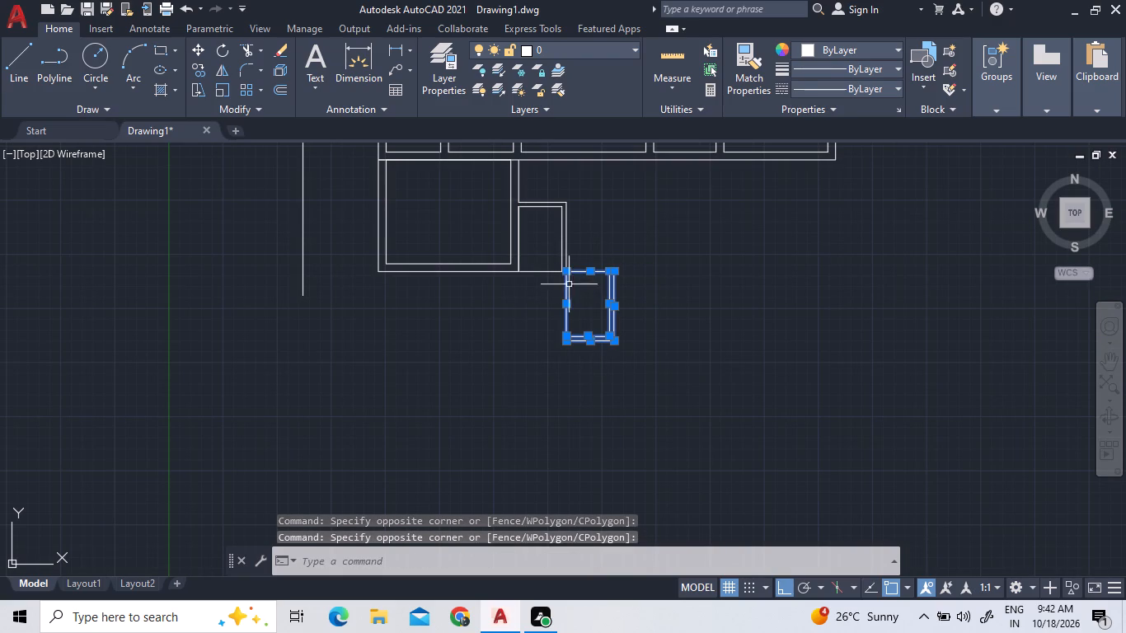
click(221, 76)
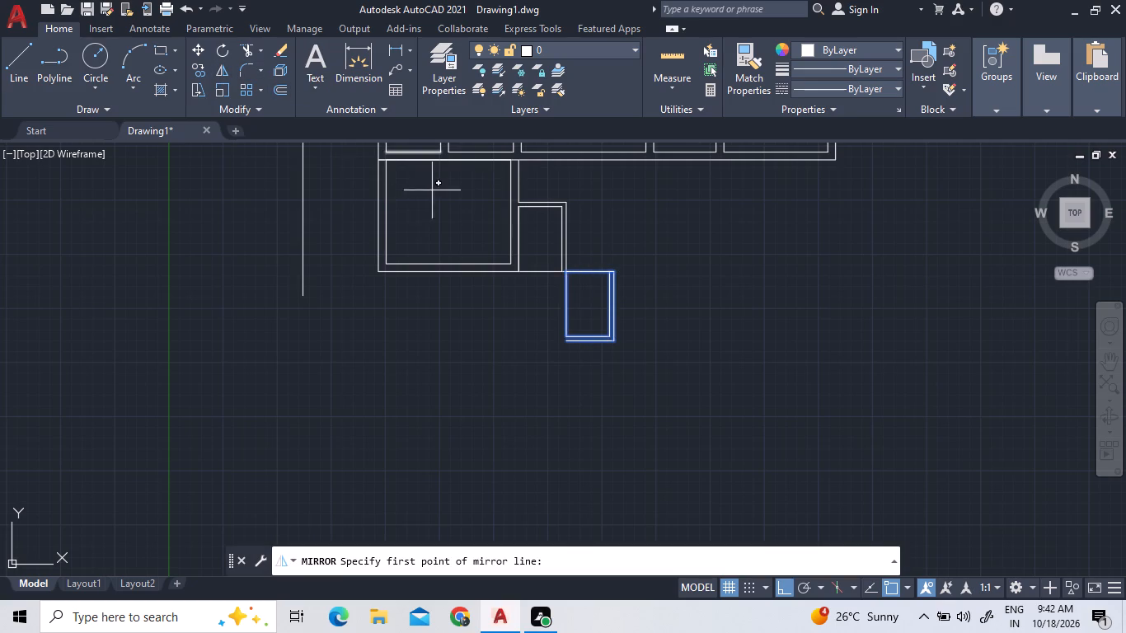
click(568, 271)
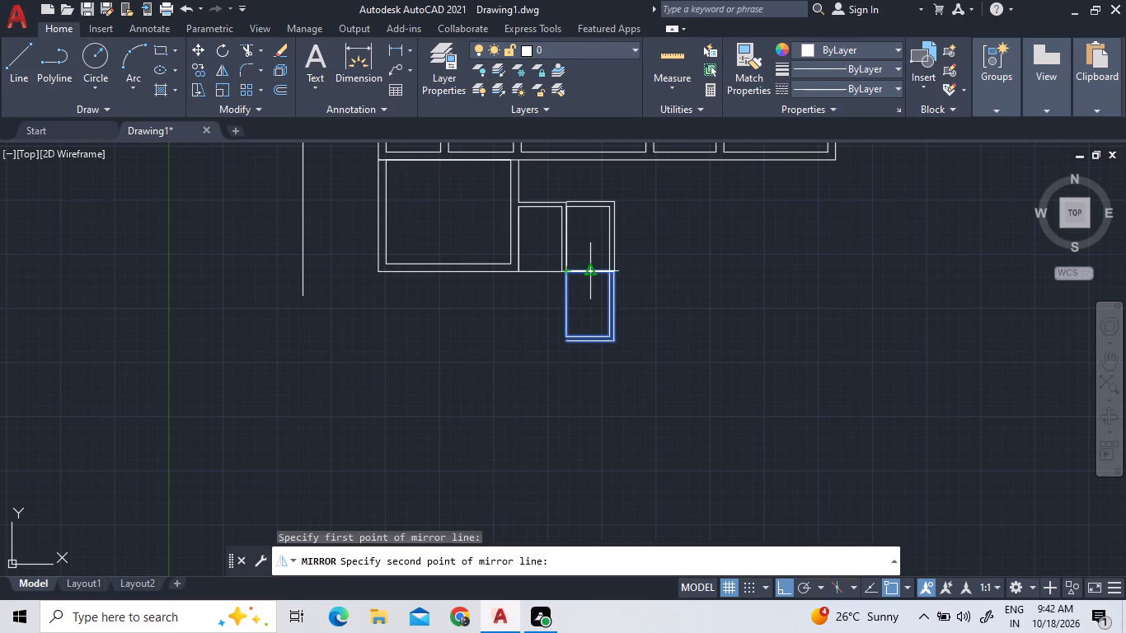
click(609, 267)
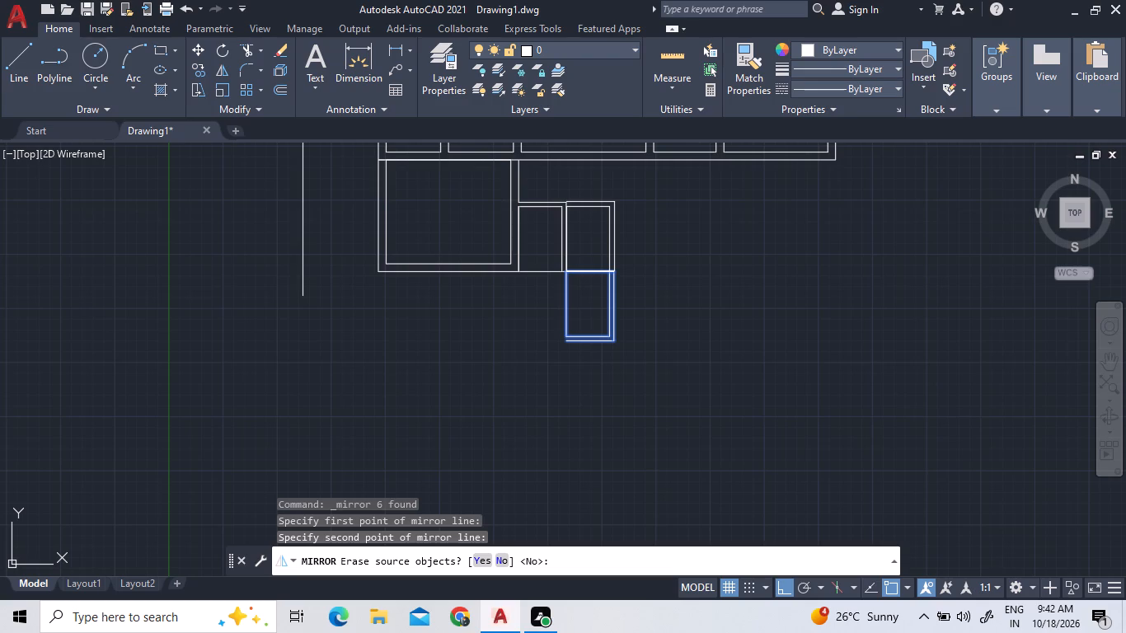
right_click(655, 294)
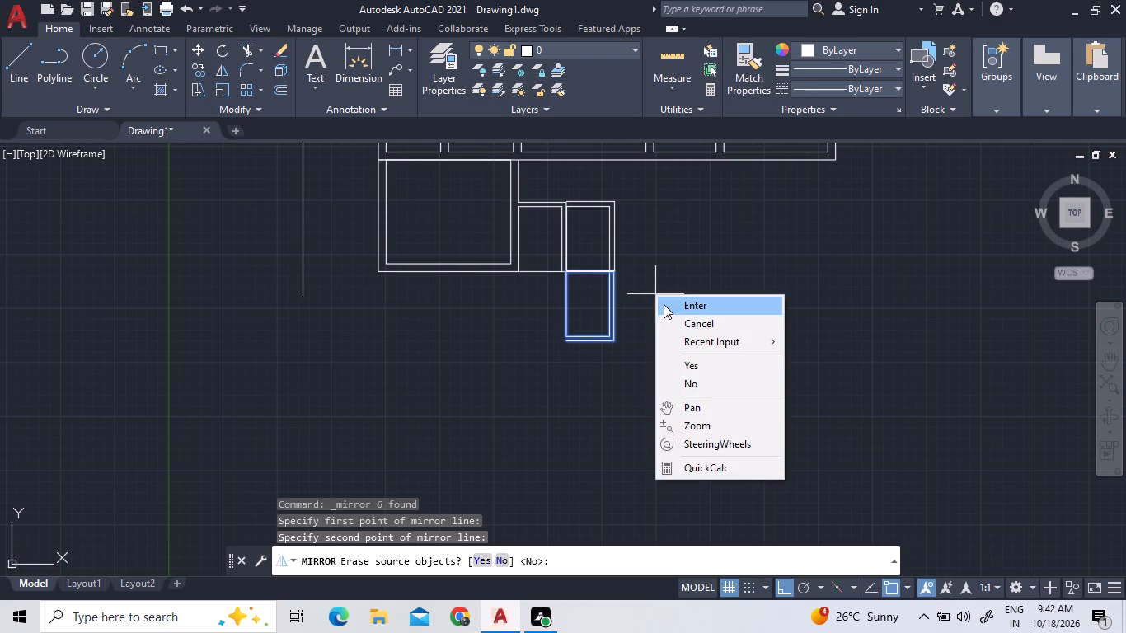
click(664, 304)
Delete the lower room copy beneath the two adjoining small rooms.
click(652, 318)
click(559, 319)
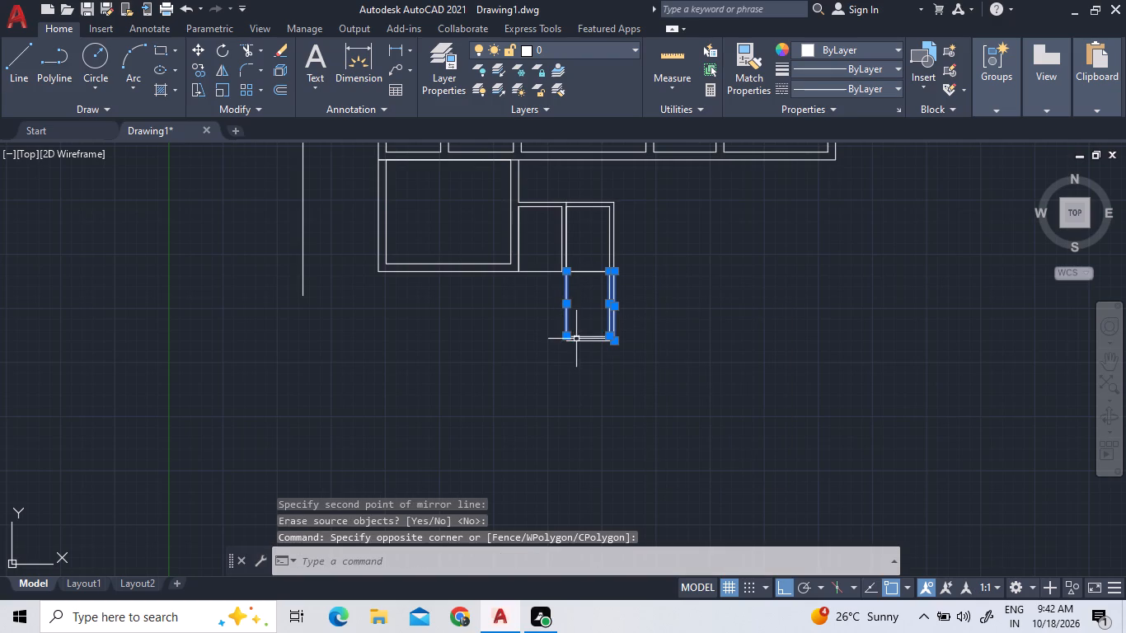
click(599, 355)
click(586, 336)
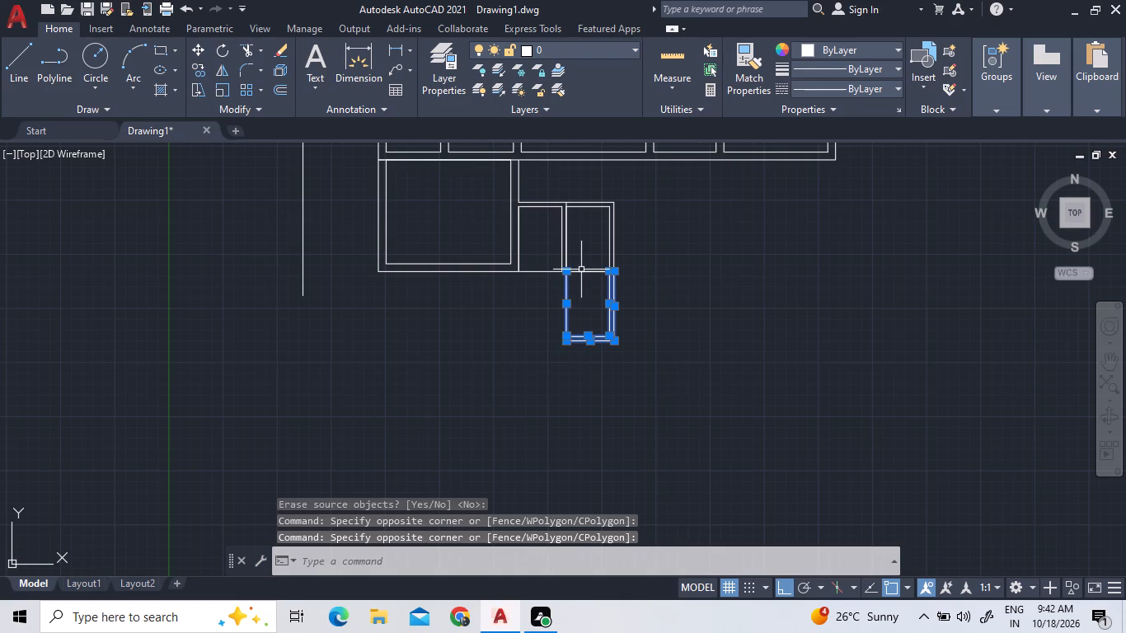
click(581, 270)
key(Delete)
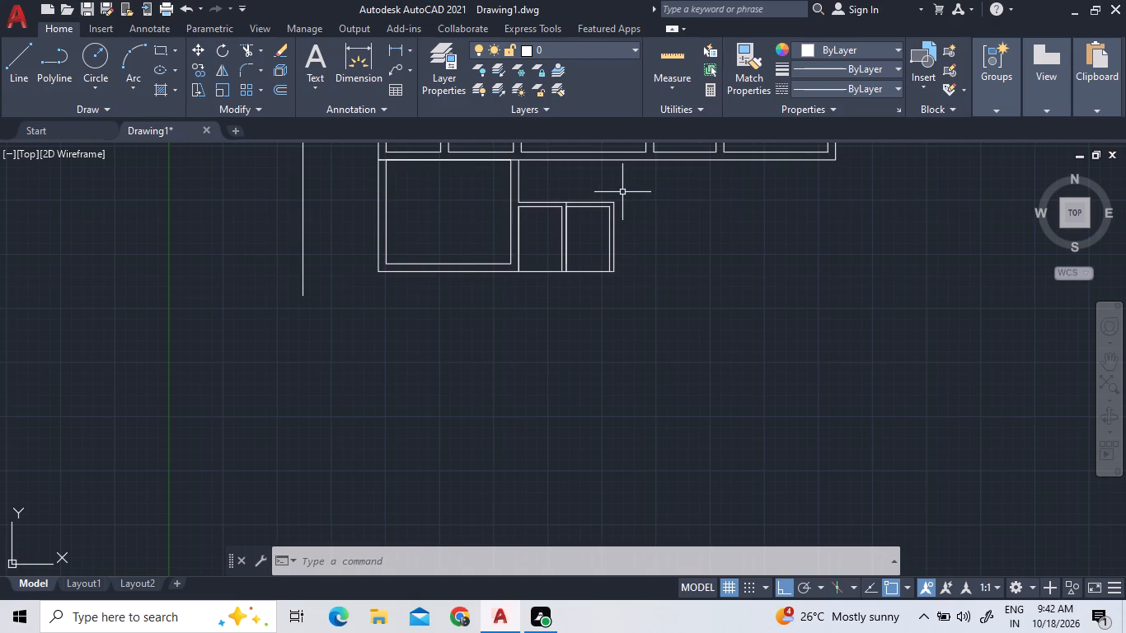
Extend the lower room's inner bottom line across both adjoining small rooms to the outer right wall line.
scroll(621, 195, up, 2)
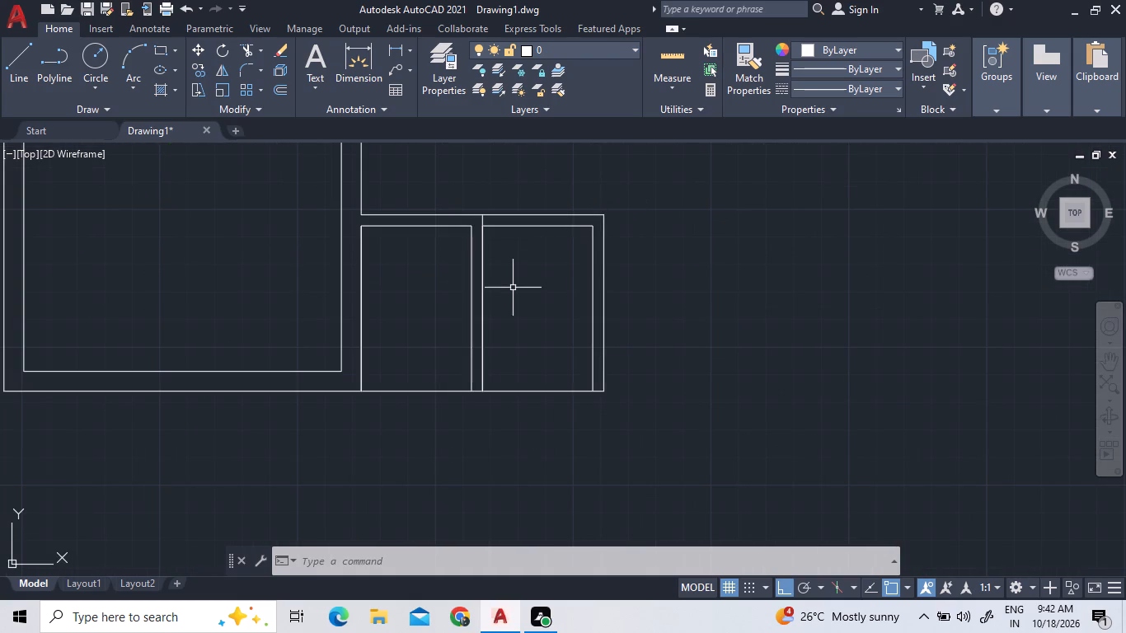
scroll(513, 288, down, 1)
middle_drag(622, 297, 615, 297)
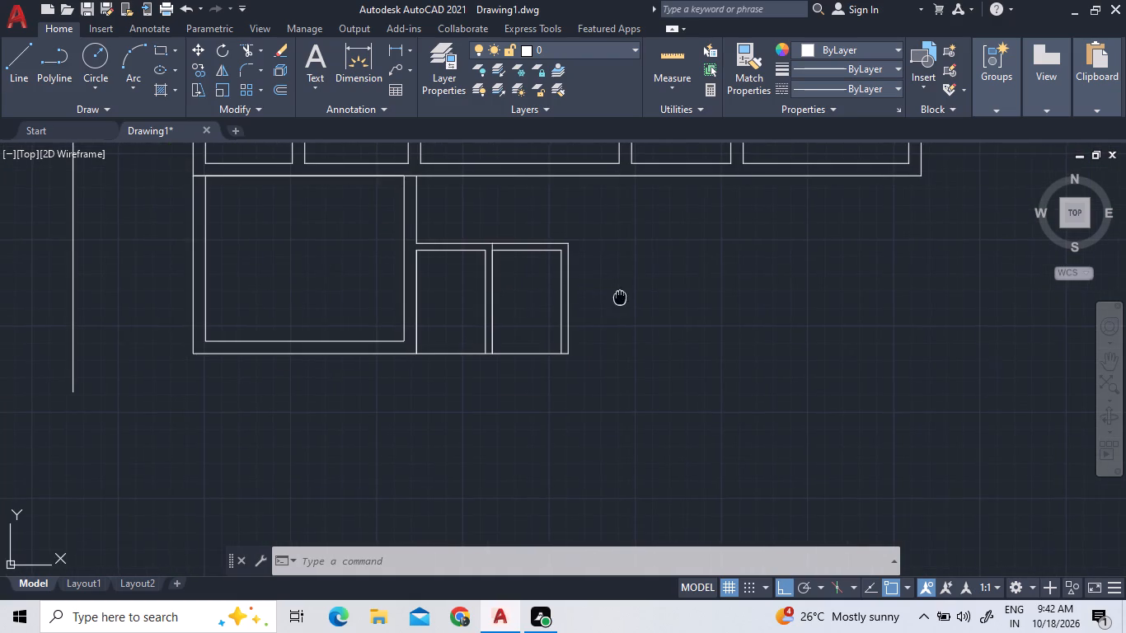
middle_drag(615, 297, 490, 274)
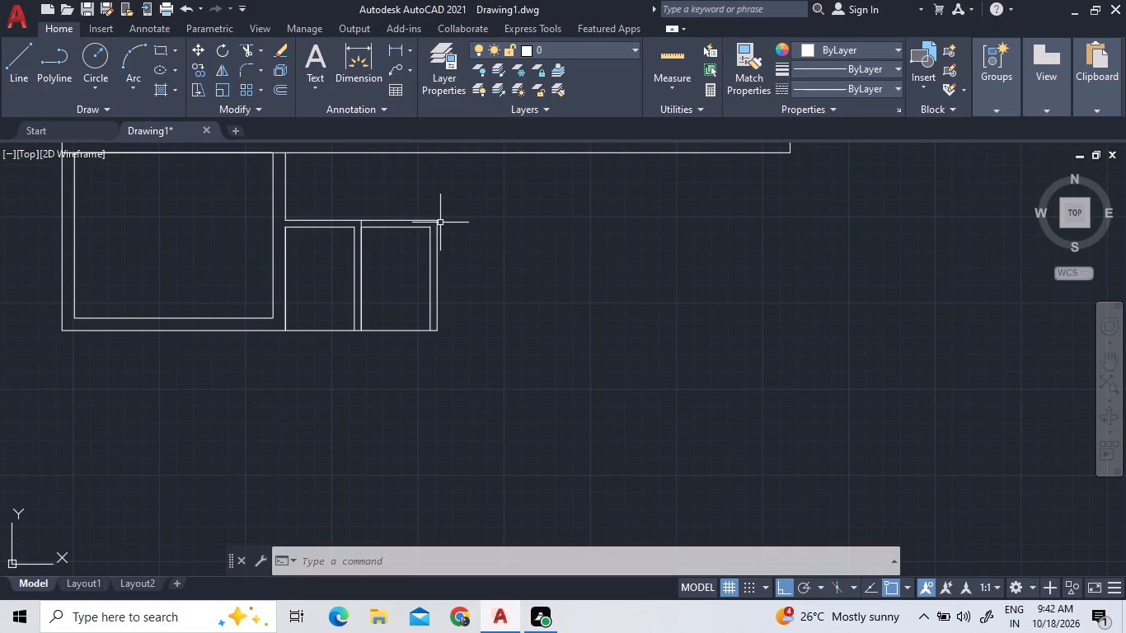
scroll(335, 187, up, 2)
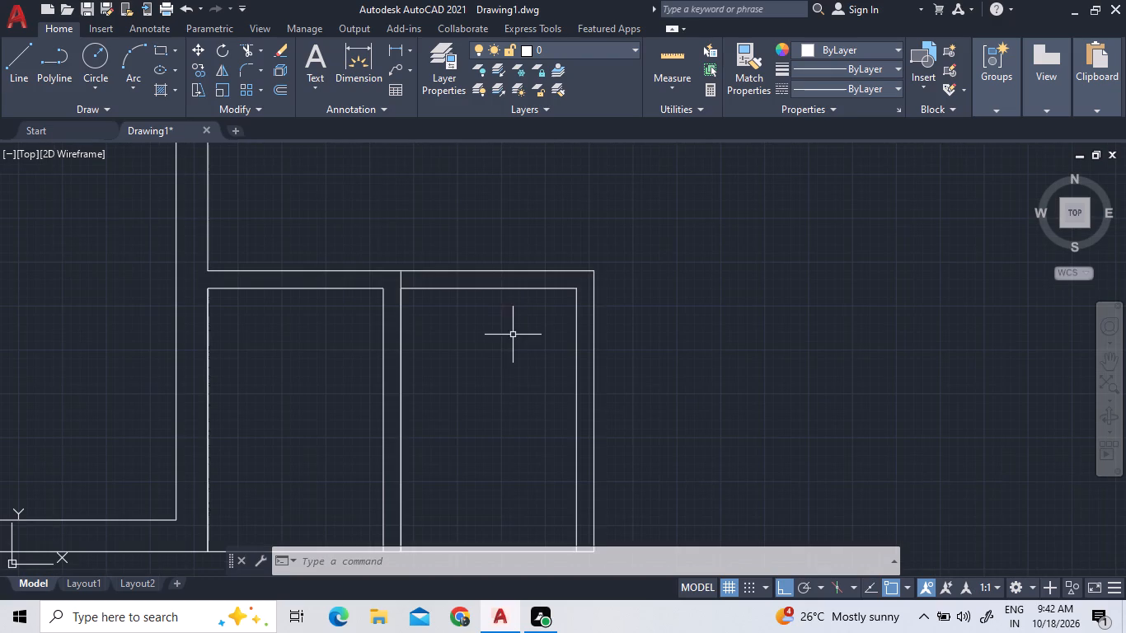
scroll(513, 335, down, 1)
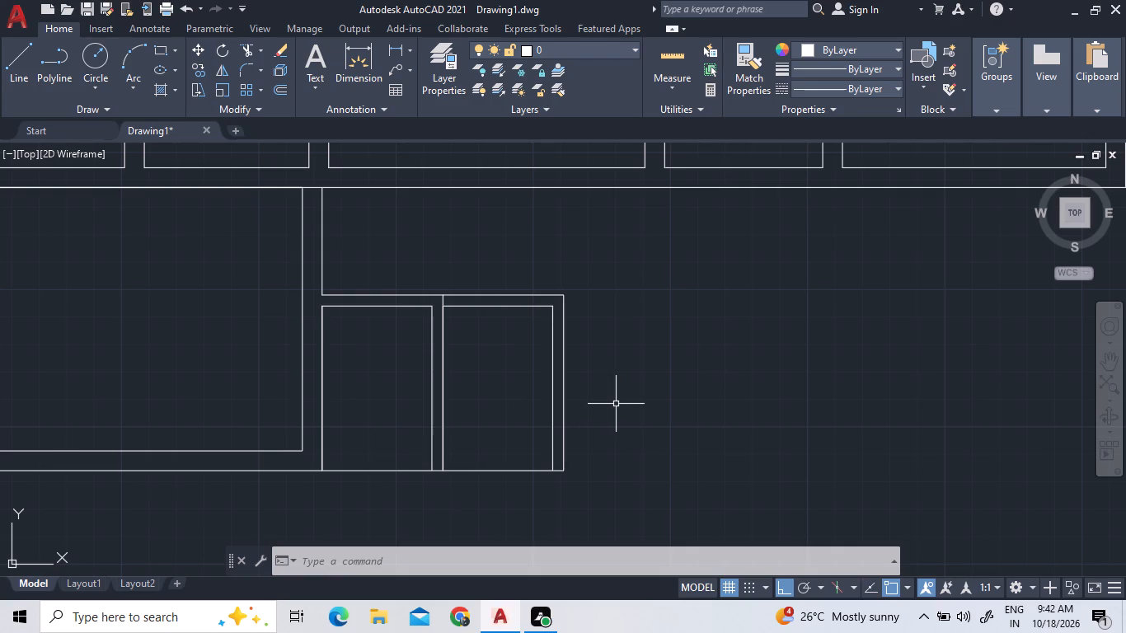
double_click(256, 53)
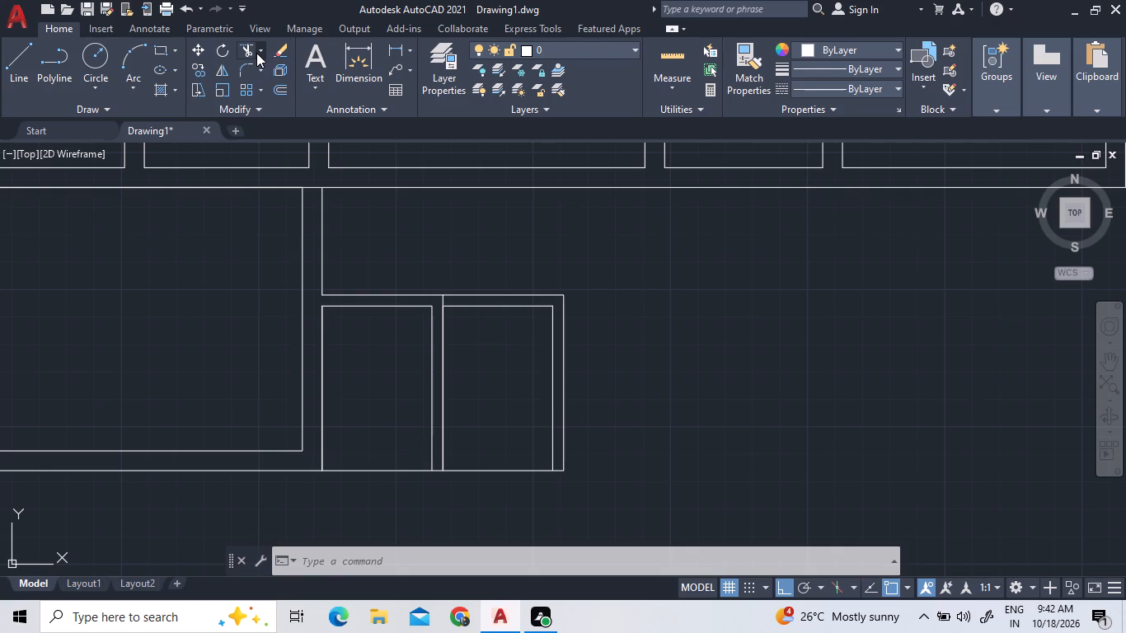
click(261, 51)
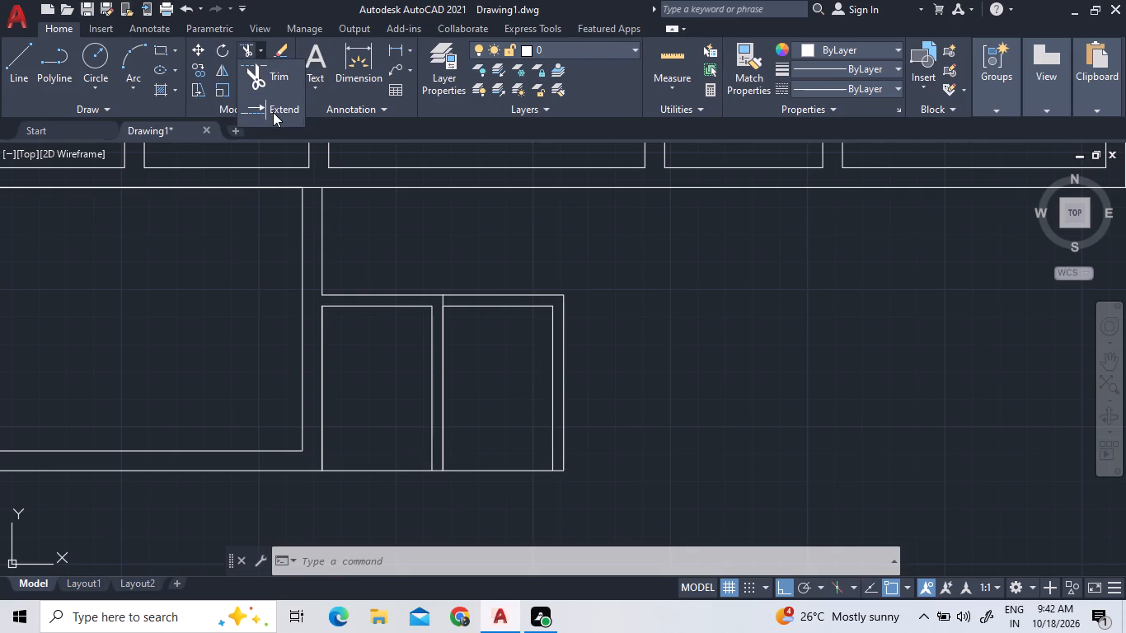
click(273, 112)
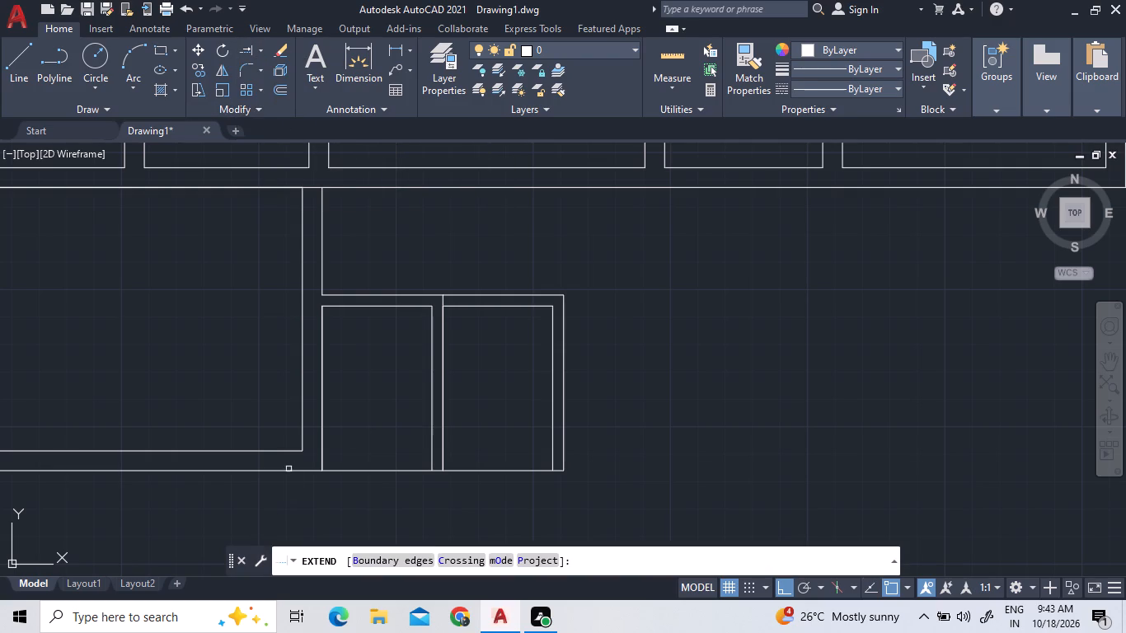
double_click(295, 449)
click(303, 452)
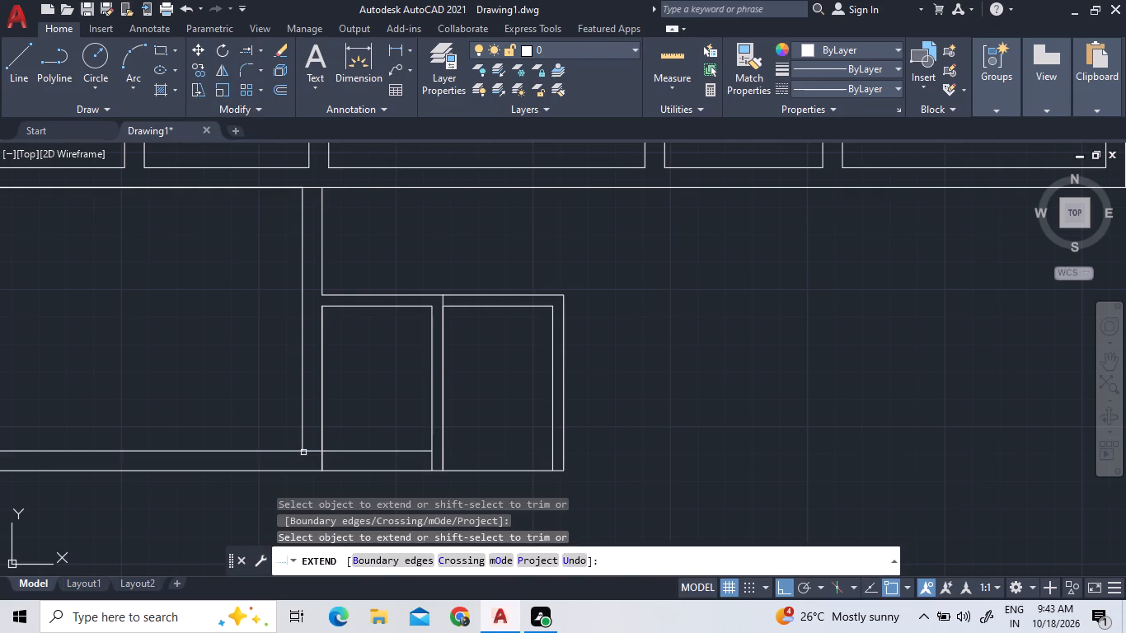
click(380, 452)
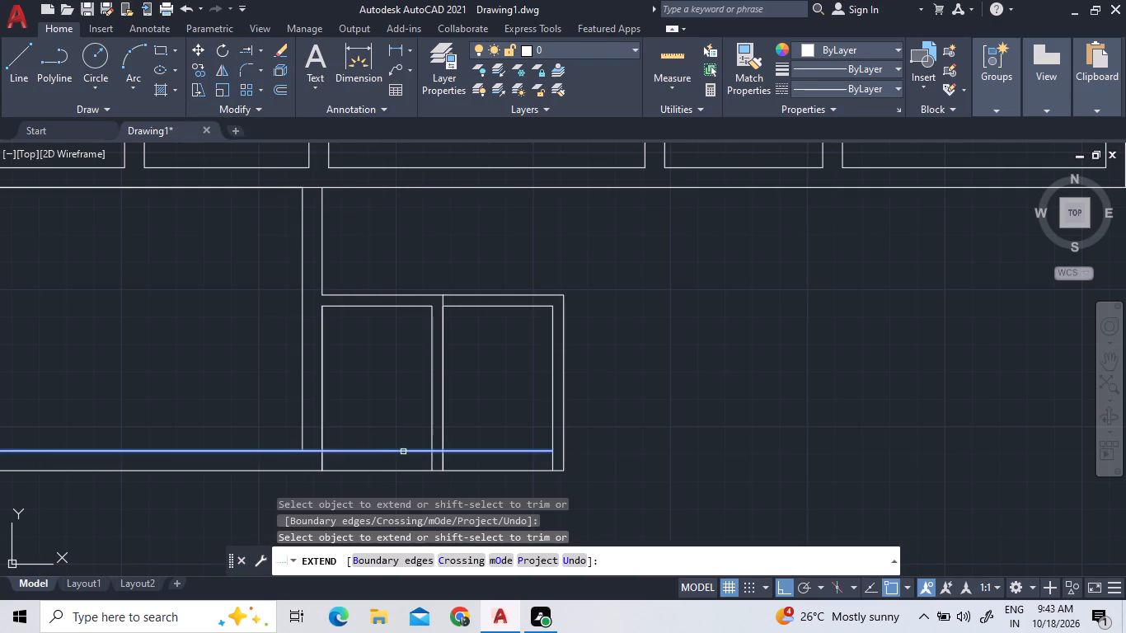
double_click(403, 452)
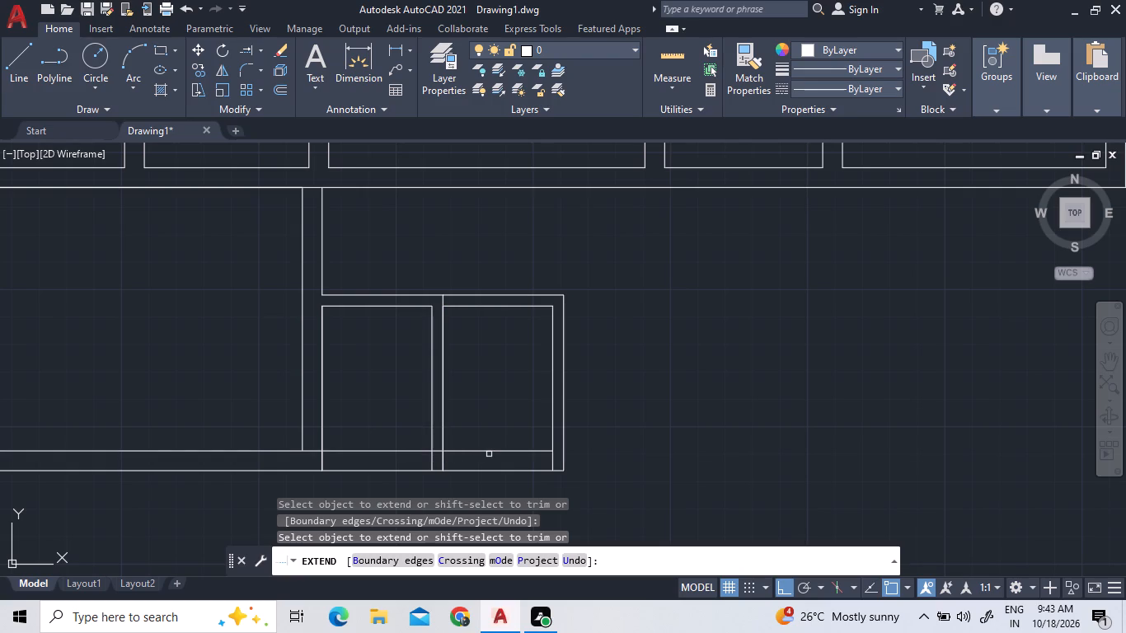
click(498, 451)
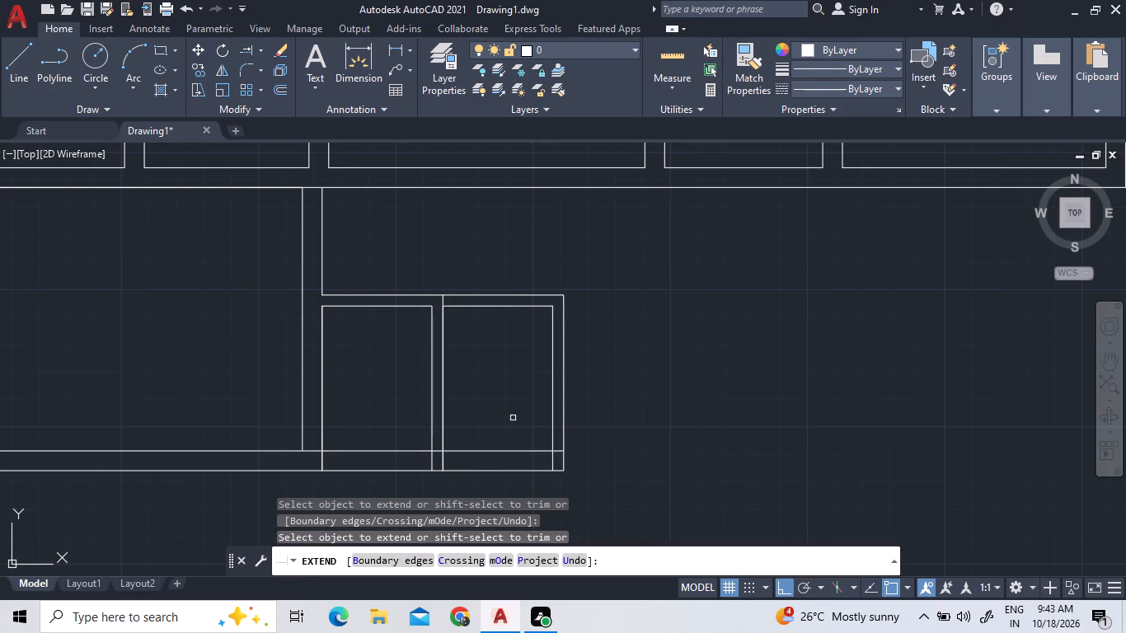
right_click(514, 417)
double_click(574, 209)
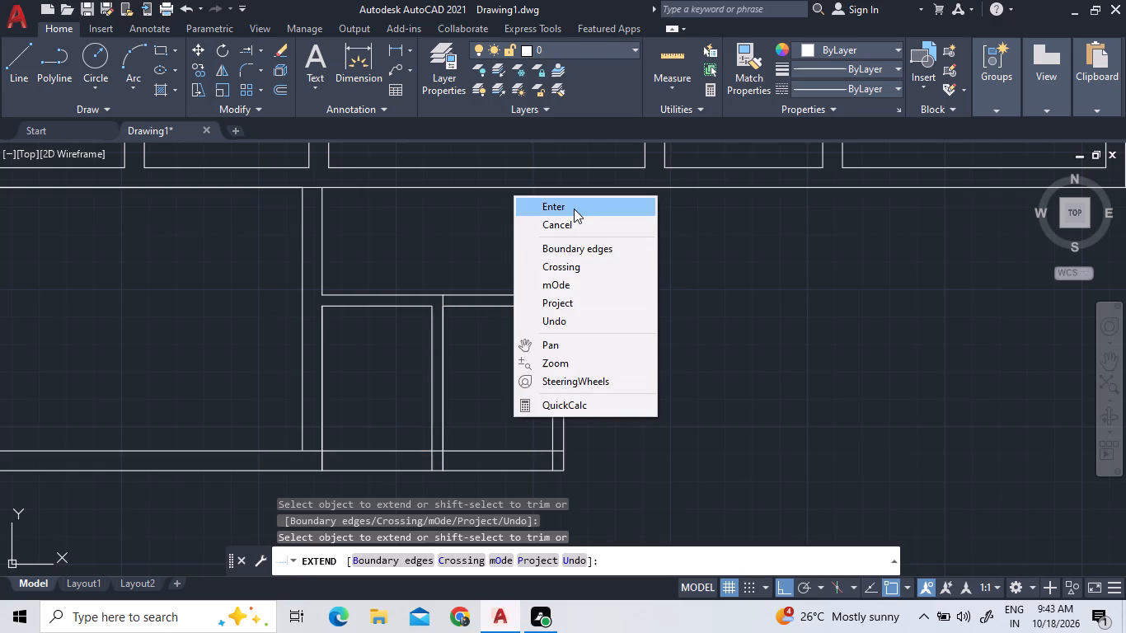
click(495, 253)
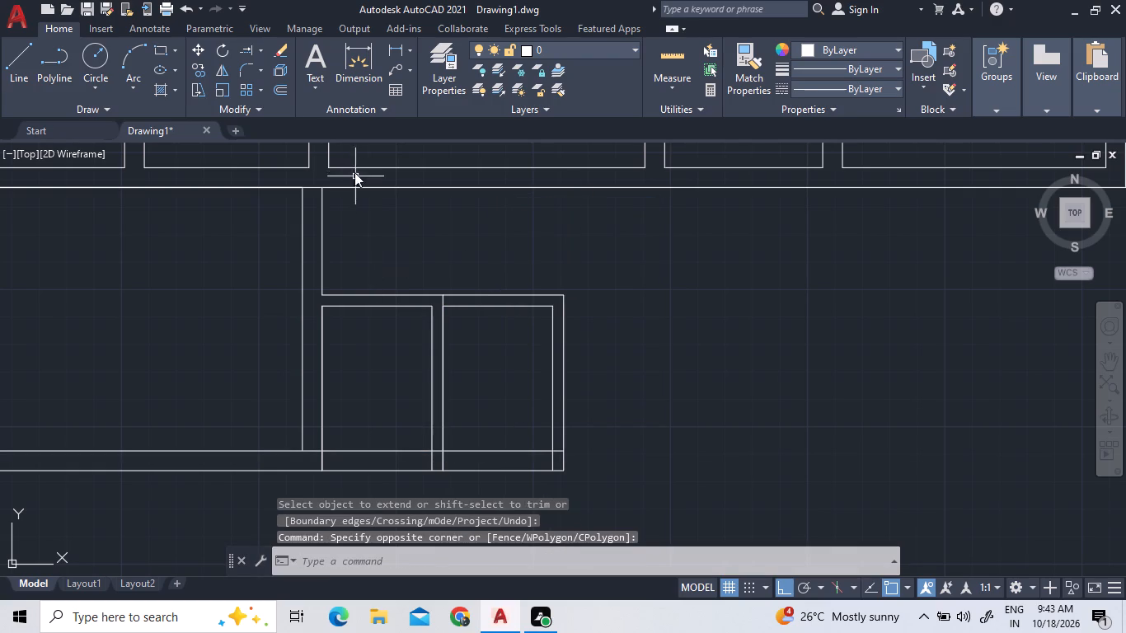
Trim the extended line where it crosses the lower room's right wall and the partition between the small rooms.
click(256, 47)
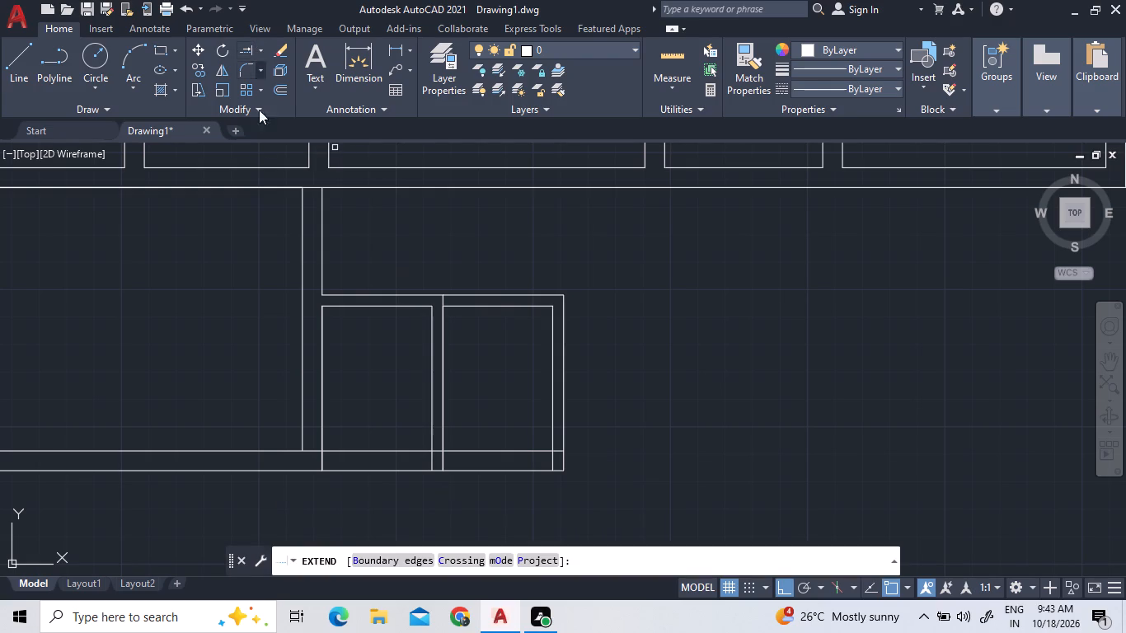
click(264, 56)
click(264, 80)
click(314, 451)
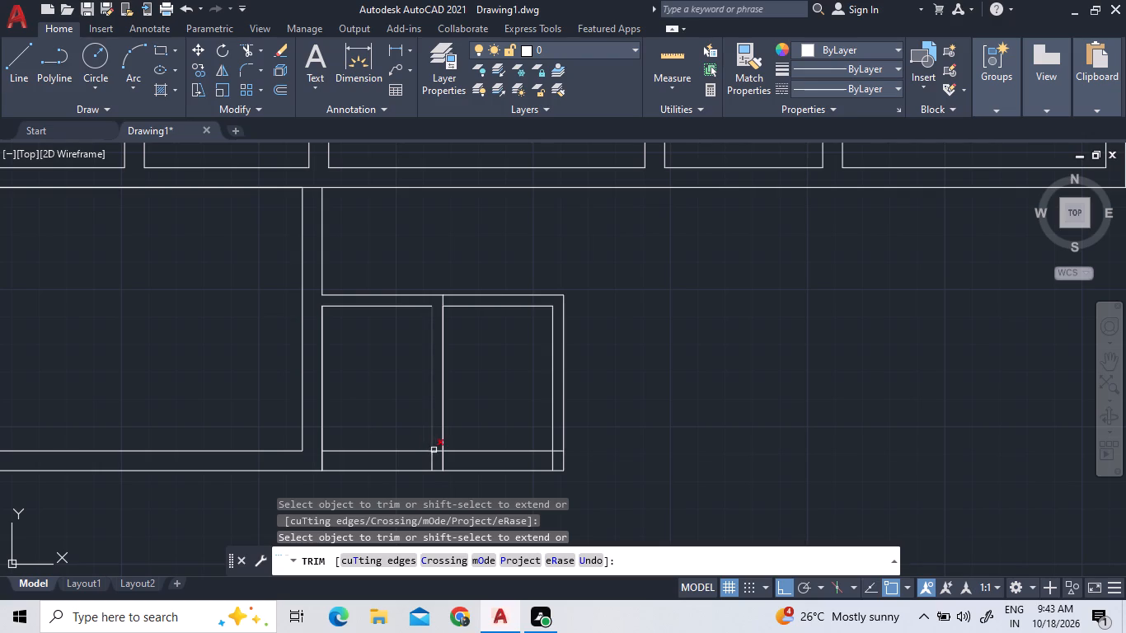
scroll(438, 448, up, 3)
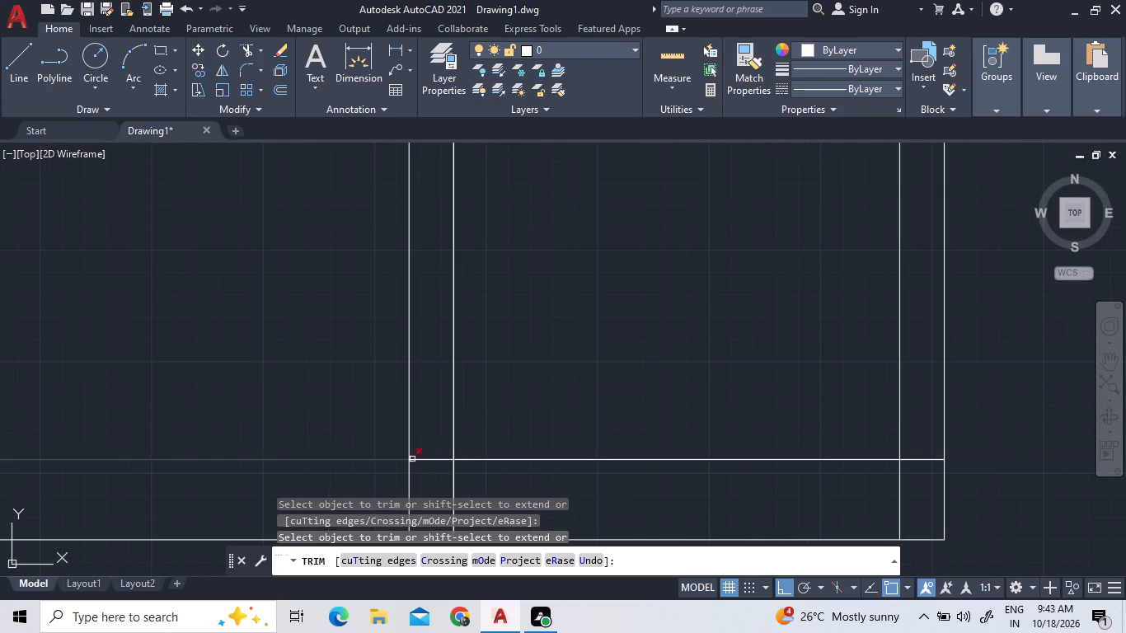
double_click(417, 461)
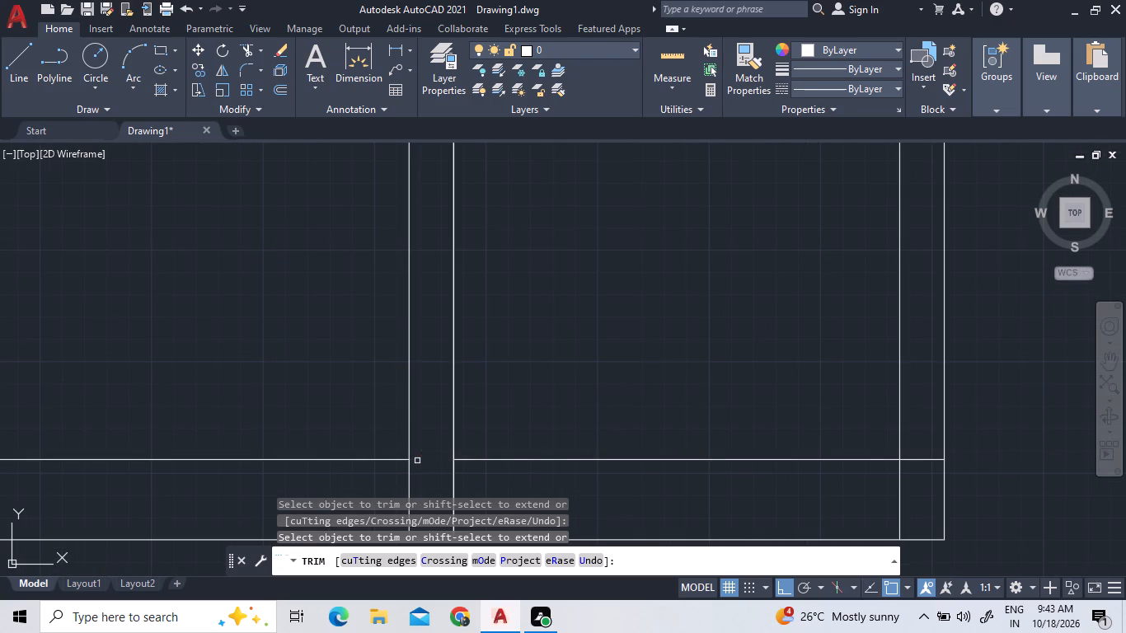
Trim the small rooms' partition lines where they run through the bottom wall and the top wall.
scroll(632, 410, down, 2)
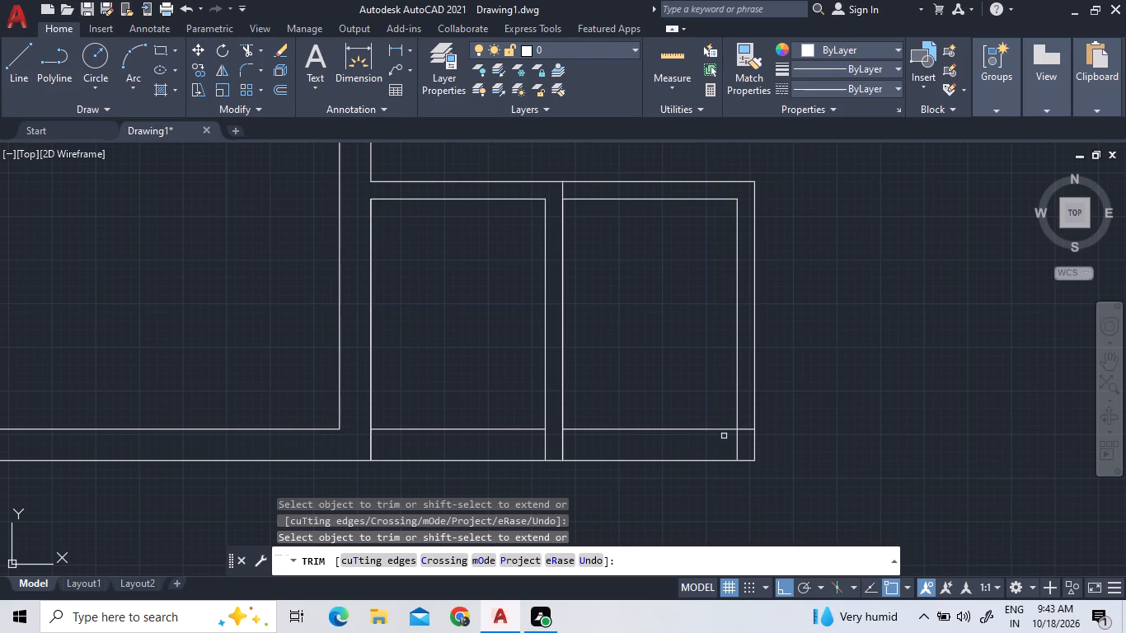
scroll(724, 436, down, 2)
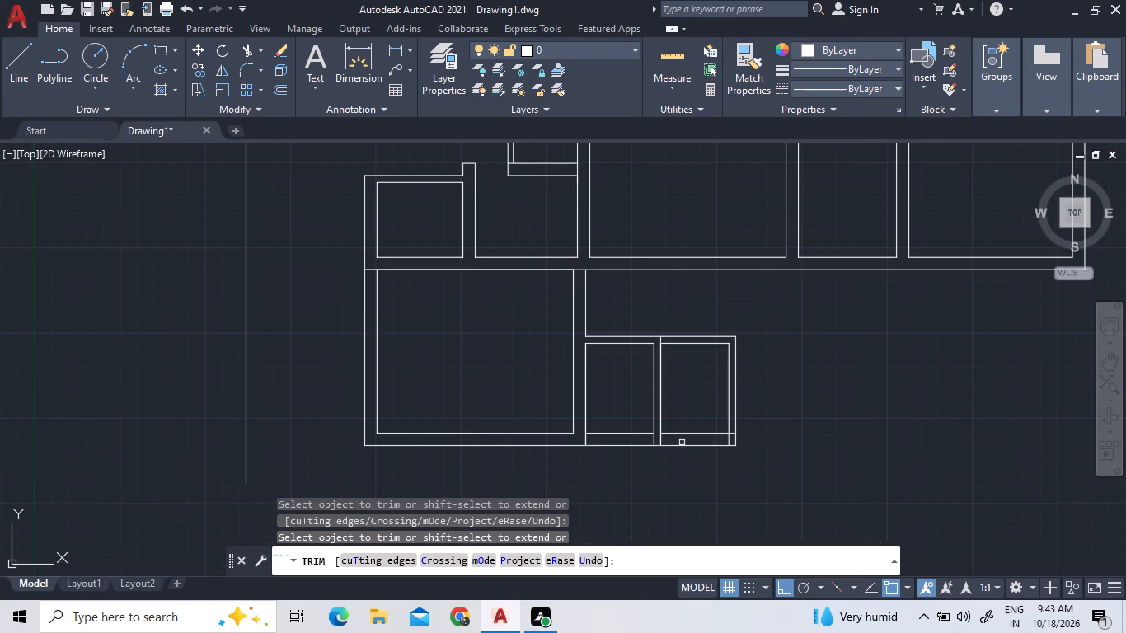
scroll(679, 443, up, 1)
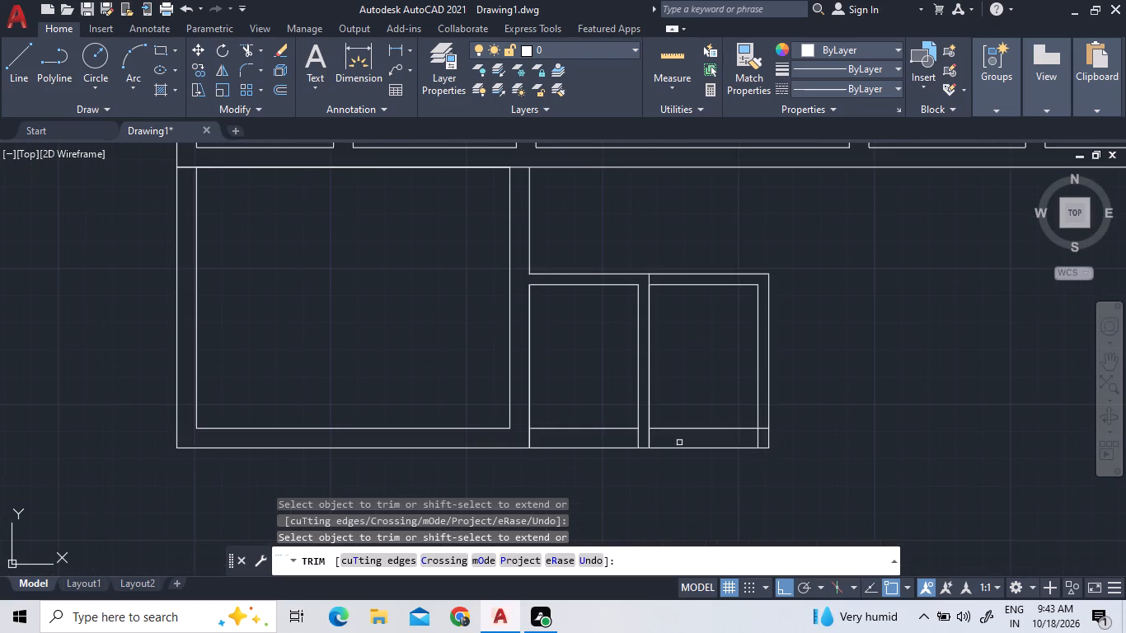
double_click(638, 440)
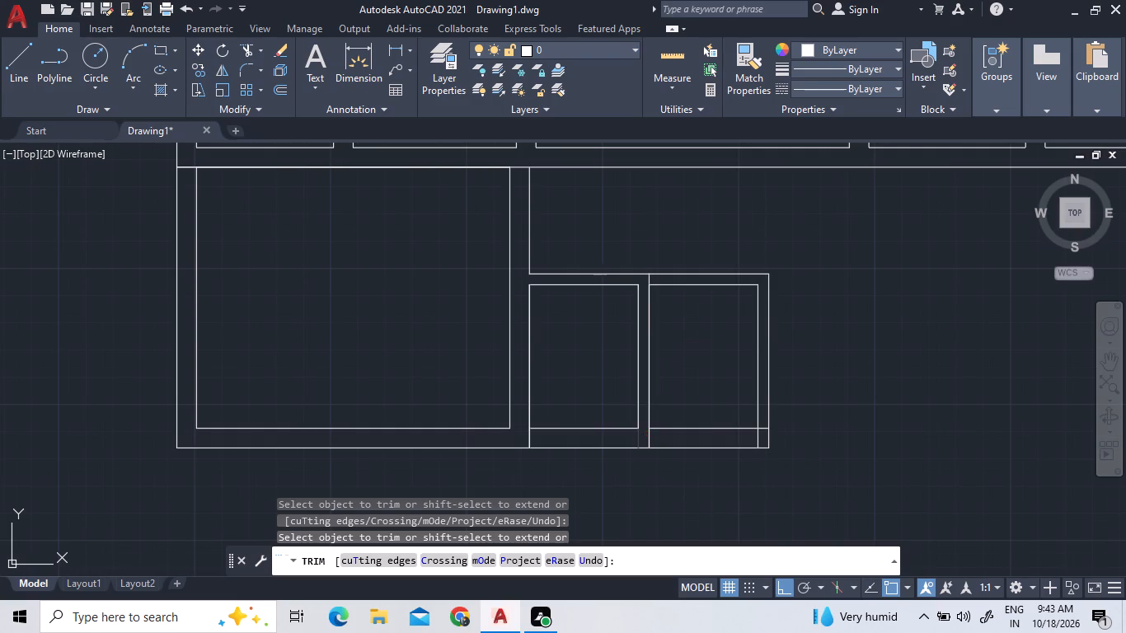
click(647, 442)
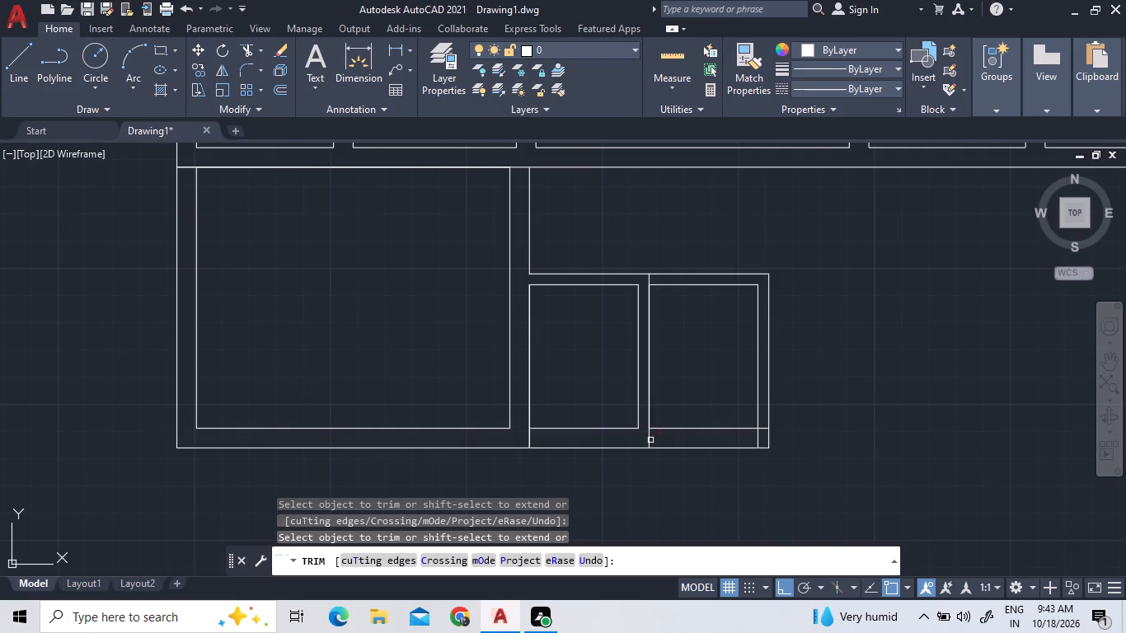
click(651, 439)
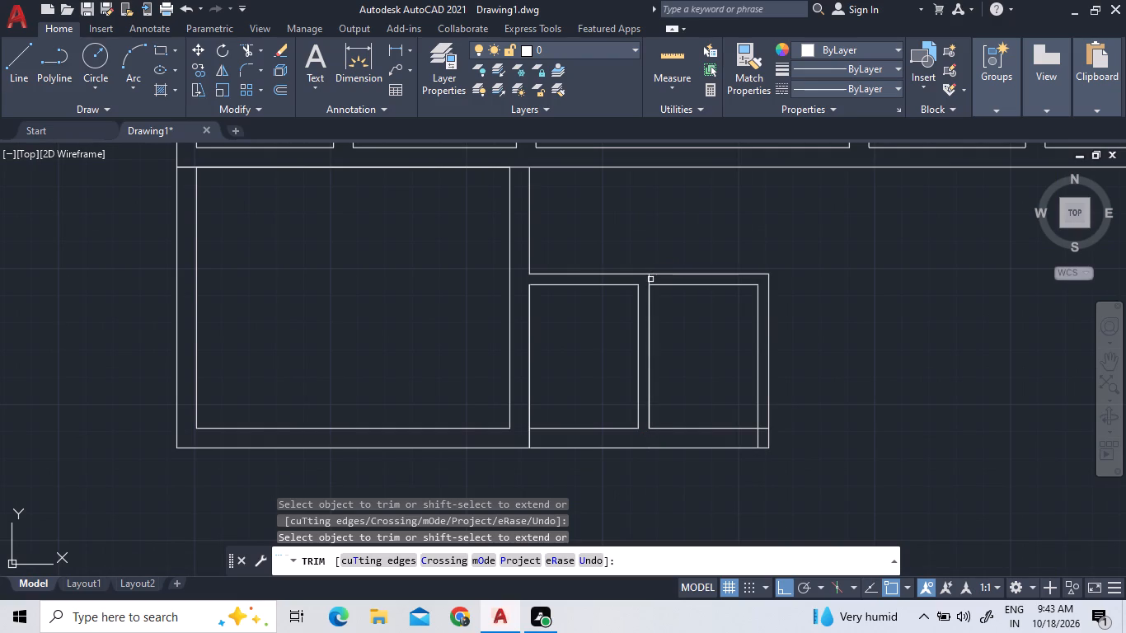
click(649, 279)
Trim the leftover line ends at the right small room's outer bottom corner and below the left small room's bottom-left corner.
double_click(763, 429)
double_click(758, 437)
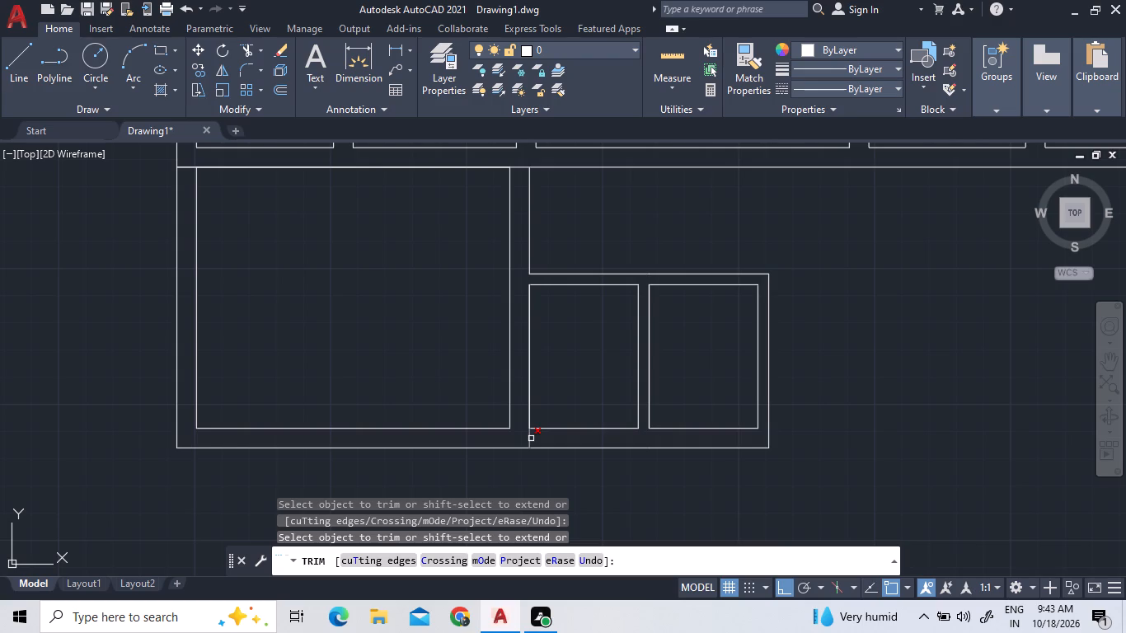
double_click(531, 438)
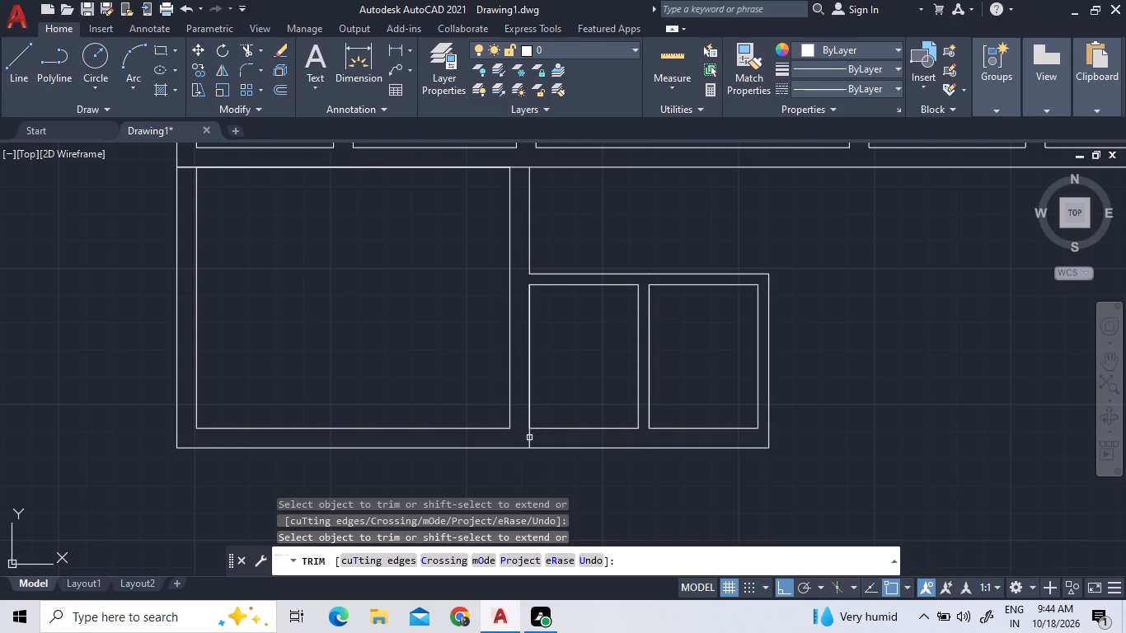
double_click(529, 438)
right_click(593, 379)
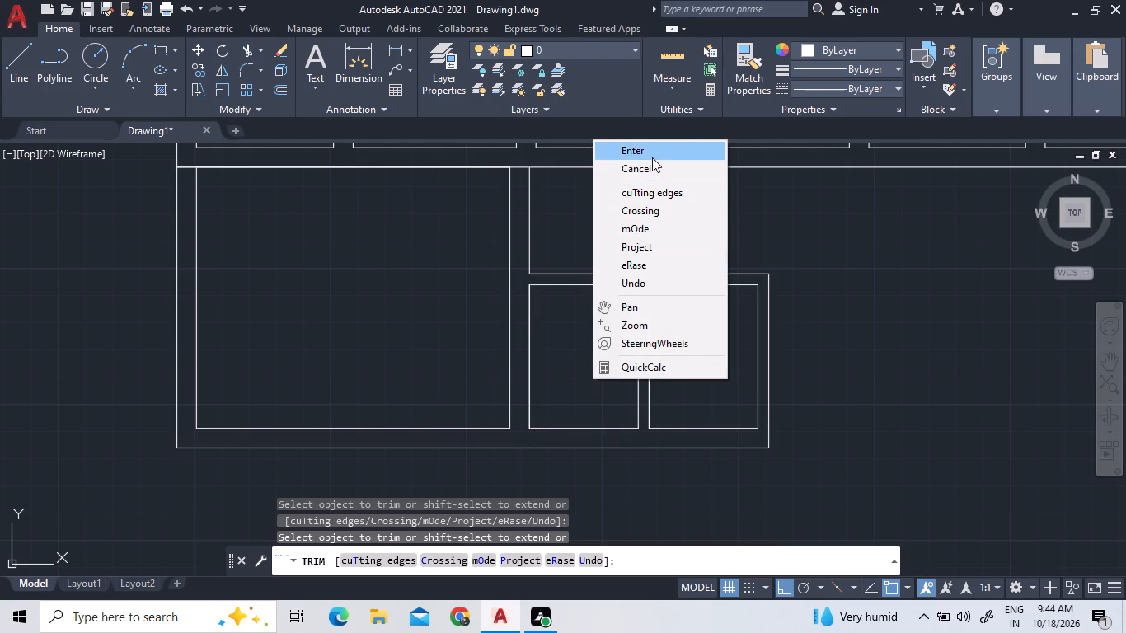
click(652, 157)
Delete the stray long vertical line standing left of the floor plan.
scroll(669, 349, down, 3)
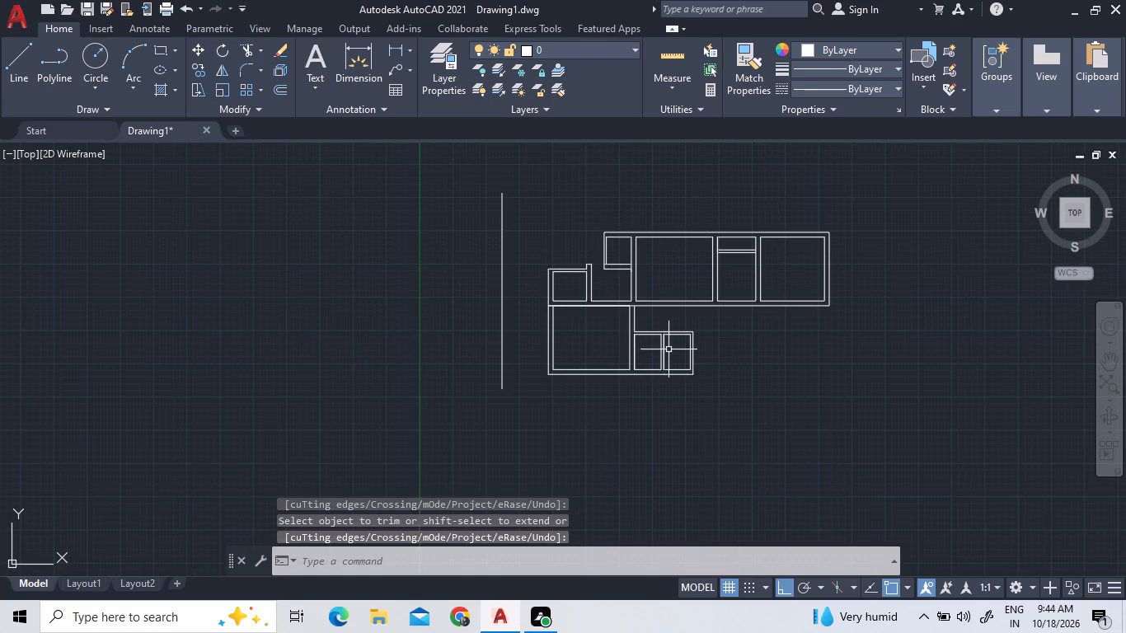
scroll(733, 339, up, 2)
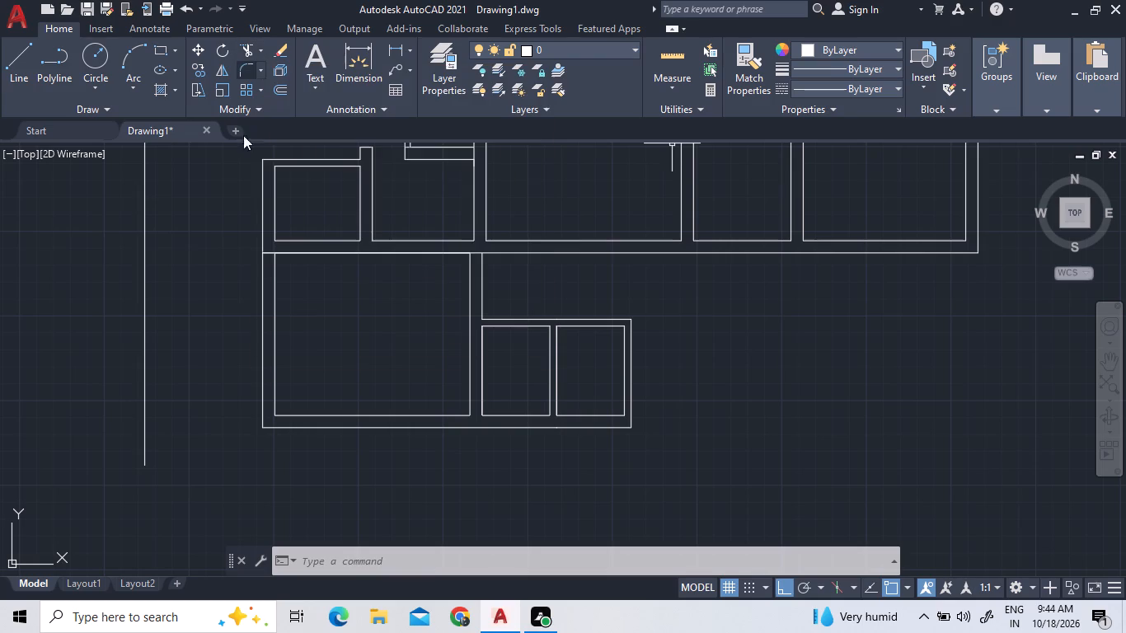
click(146, 255)
key(Delete)
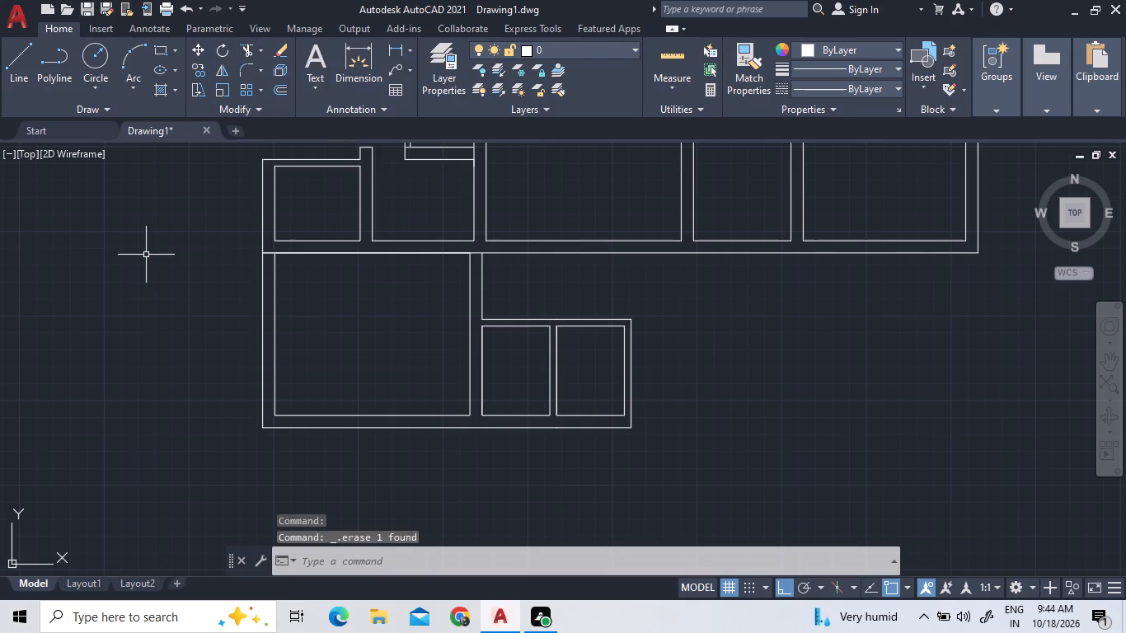
Trim the line segment that crosses the outer left wall at the large lower room's top-left corner.
scroll(298, 251, up, 3)
scroll(269, 263, down, 3)
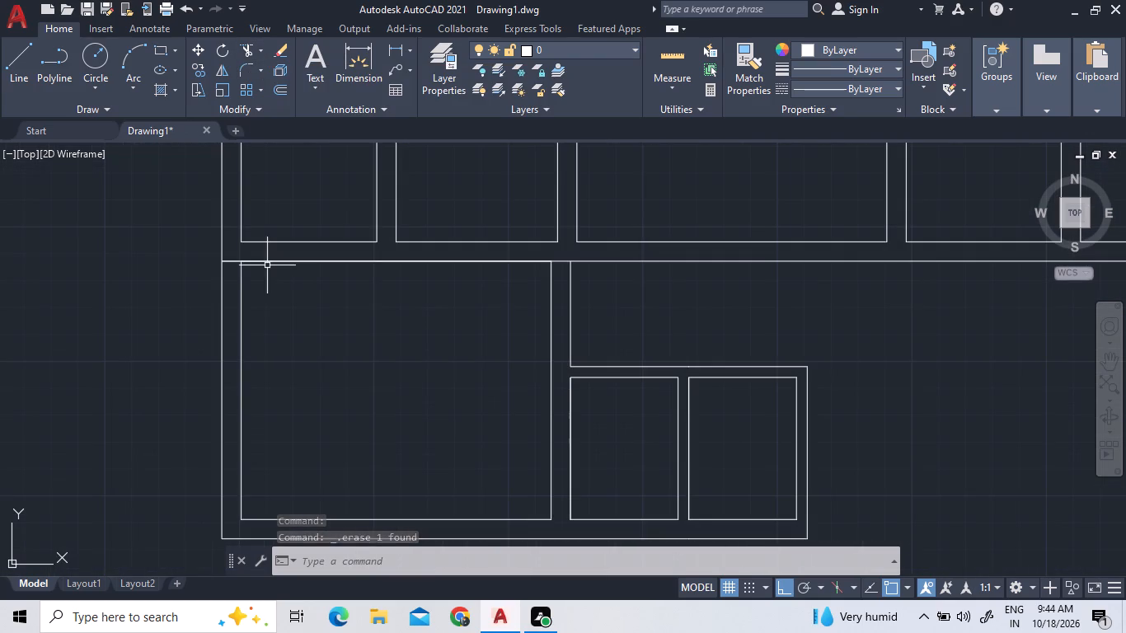
scroll(269, 295, down, 2)
click(245, 51)
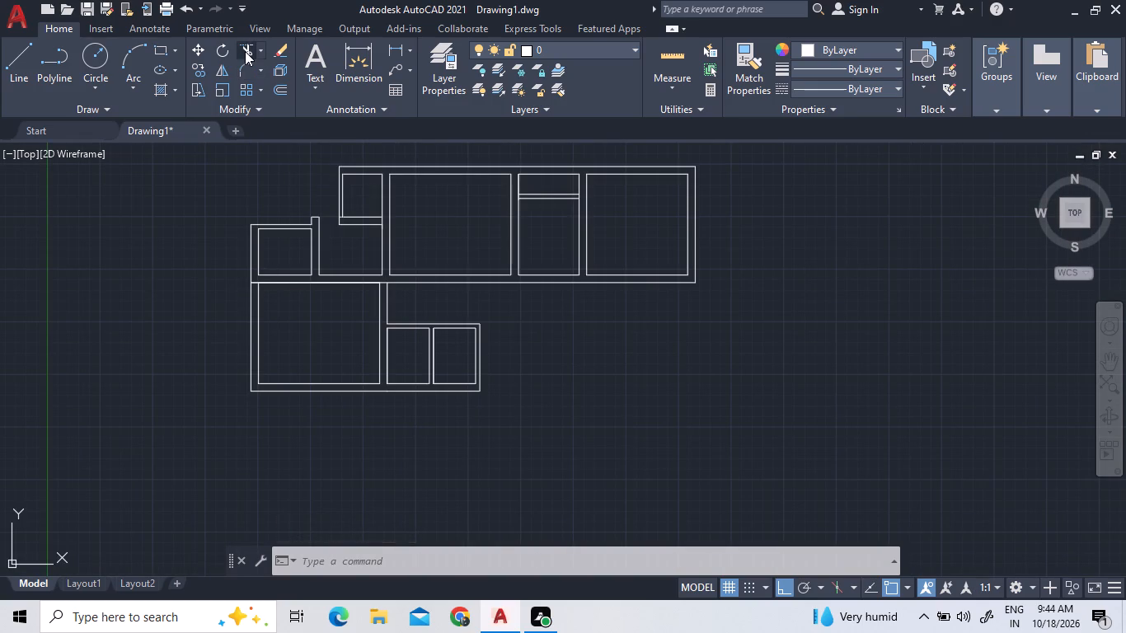
scroll(252, 288, up, 3)
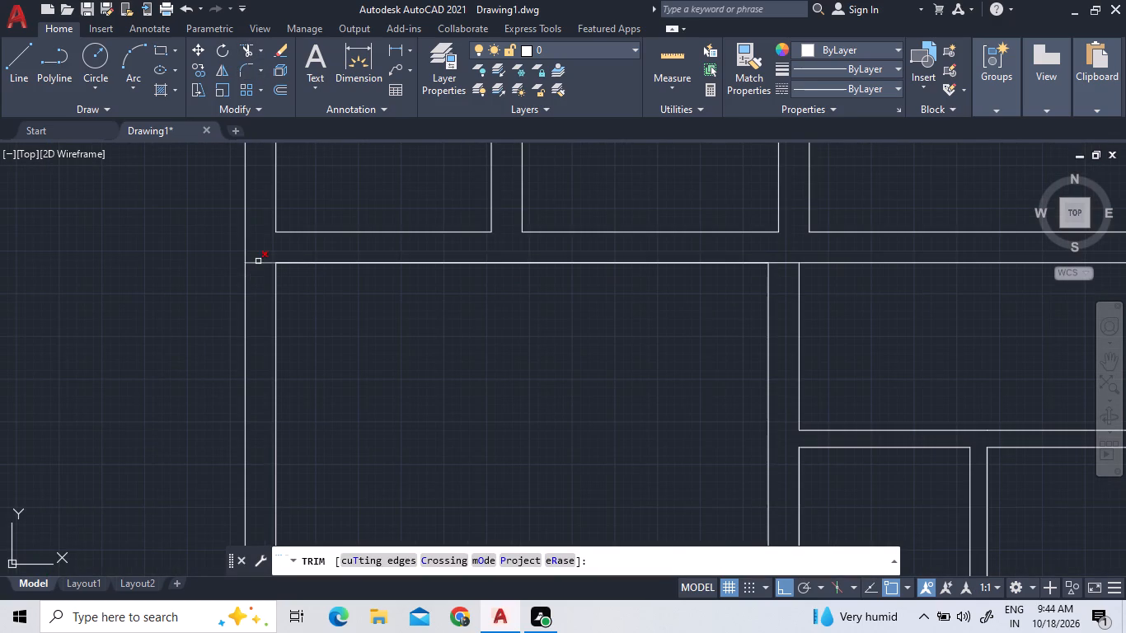
triple_click(260, 263)
click(260, 261)
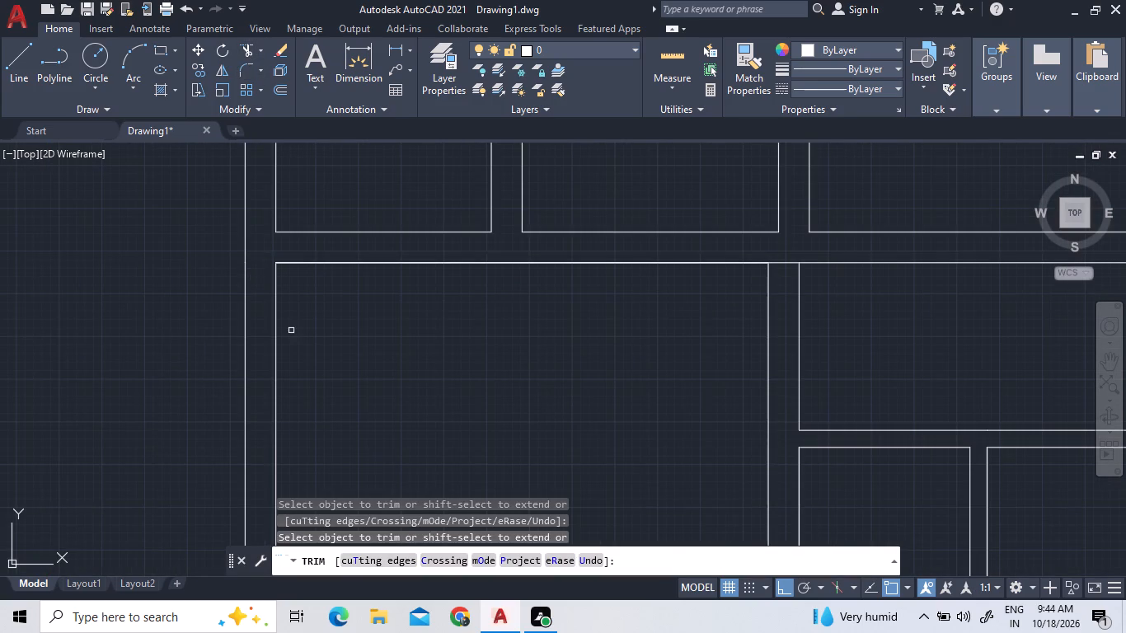
Trim the line segment that crosses the 9" wall at the large lower room's top-right corner.
scroll(291, 331, down, 3)
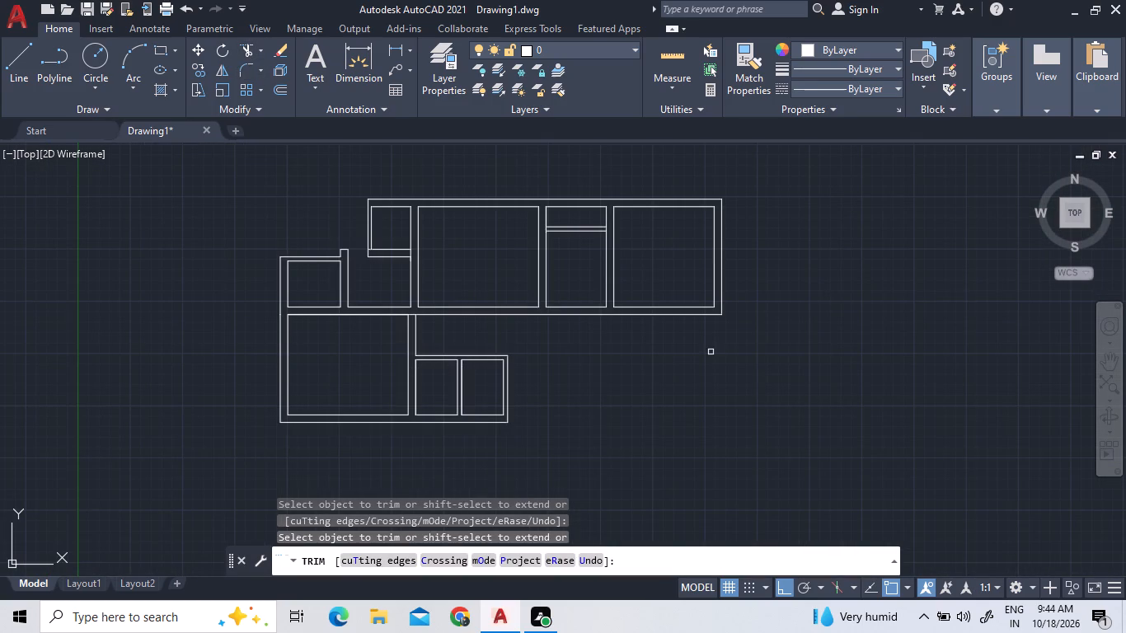
scroll(704, 365, up, 1)
scroll(229, 274, up, 3)
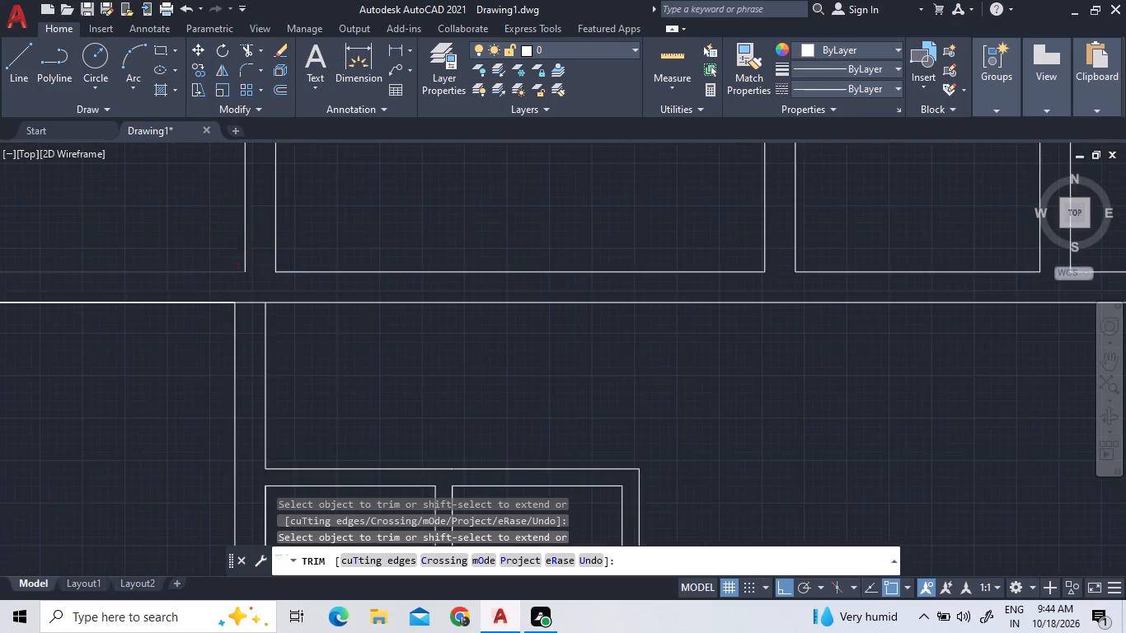
double_click(264, 318)
scroll(311, 345, down, 4)
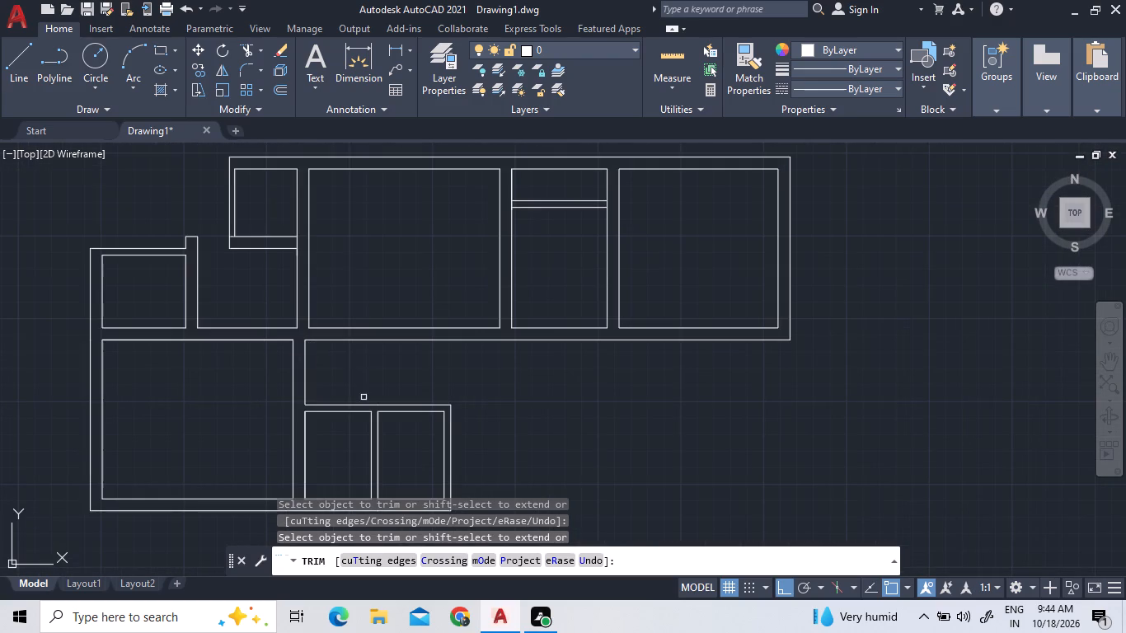
scroll(453, 418, down, 2)
scroll(469, 457, up, 1)
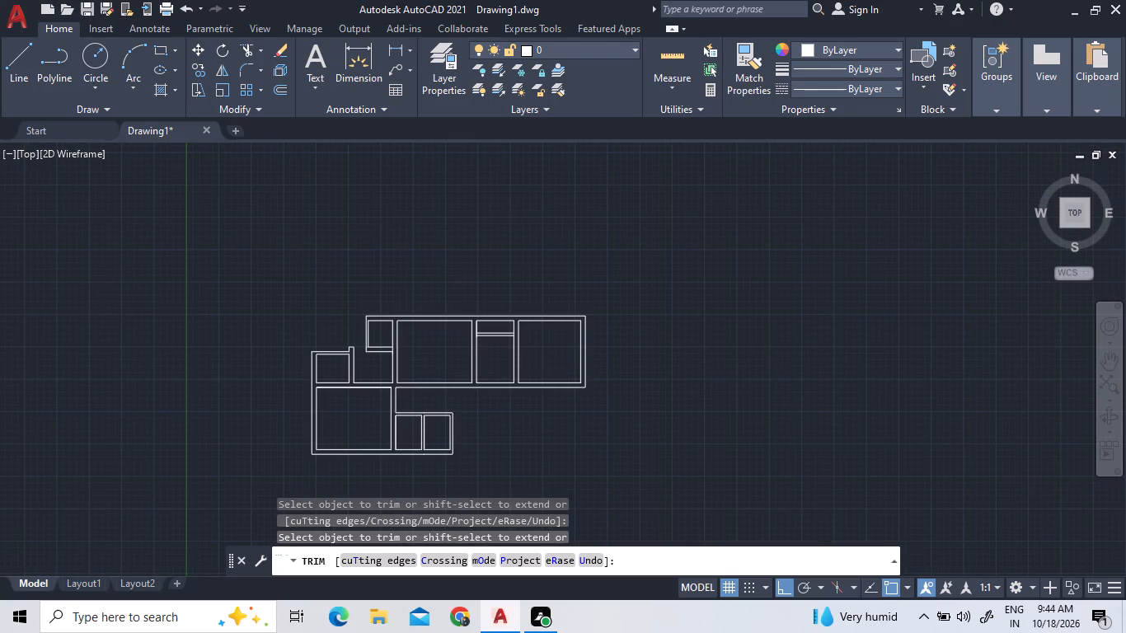
scroll(469, 457, up, 1)
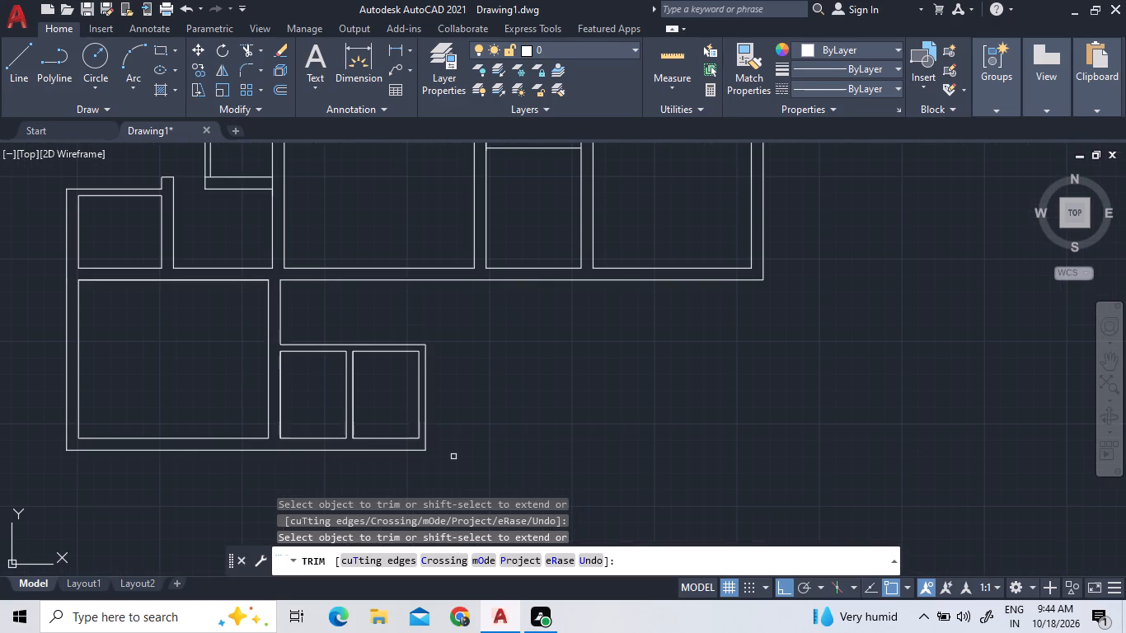
scroll(446, 456, up, 1)
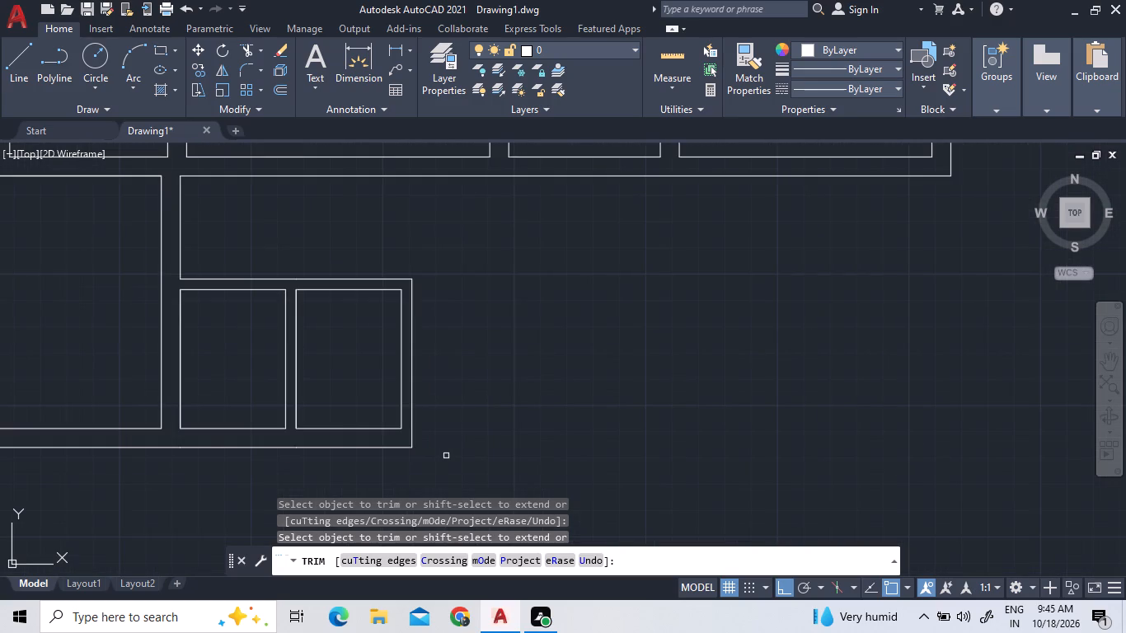
scroll(446, 456, down, 2)
scroll(448, 461, up, 2)
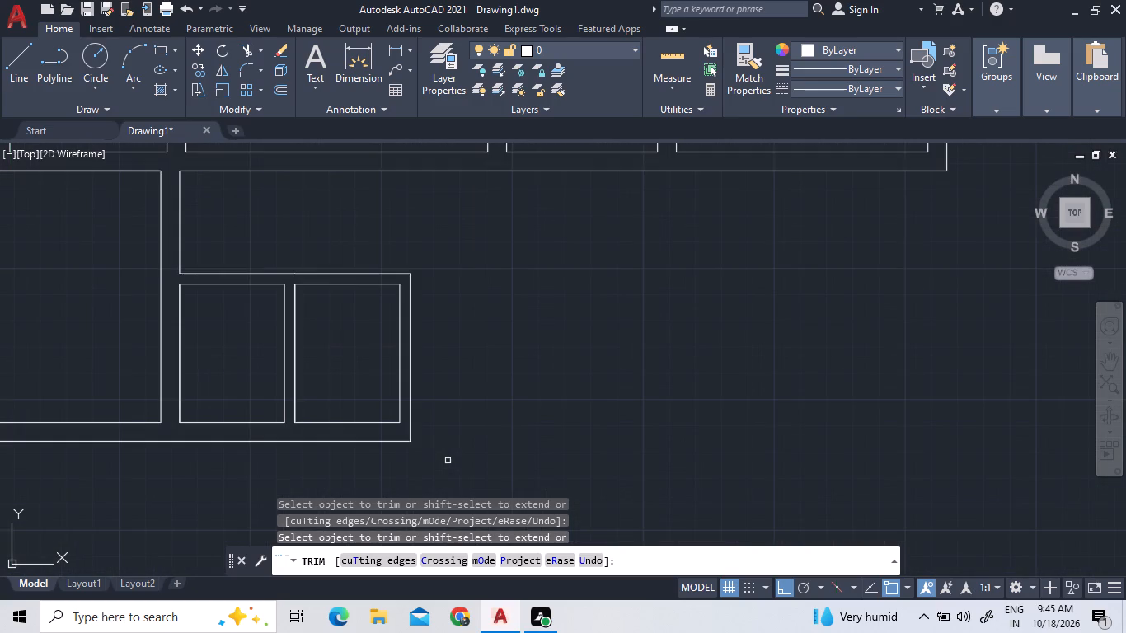
right_click(456, 455)
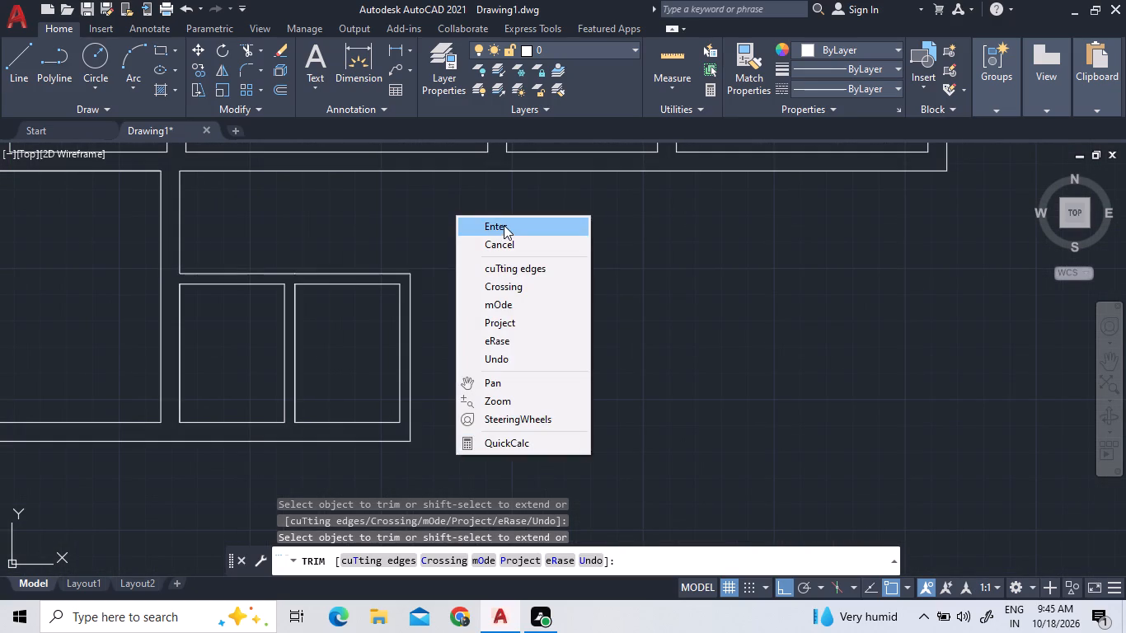
click(504, 225)
Quick-measure the wall thicknesses and room dimensions around the central junction, the upper rooms and the narrow partition.
scroll(369, 438, down, 3)
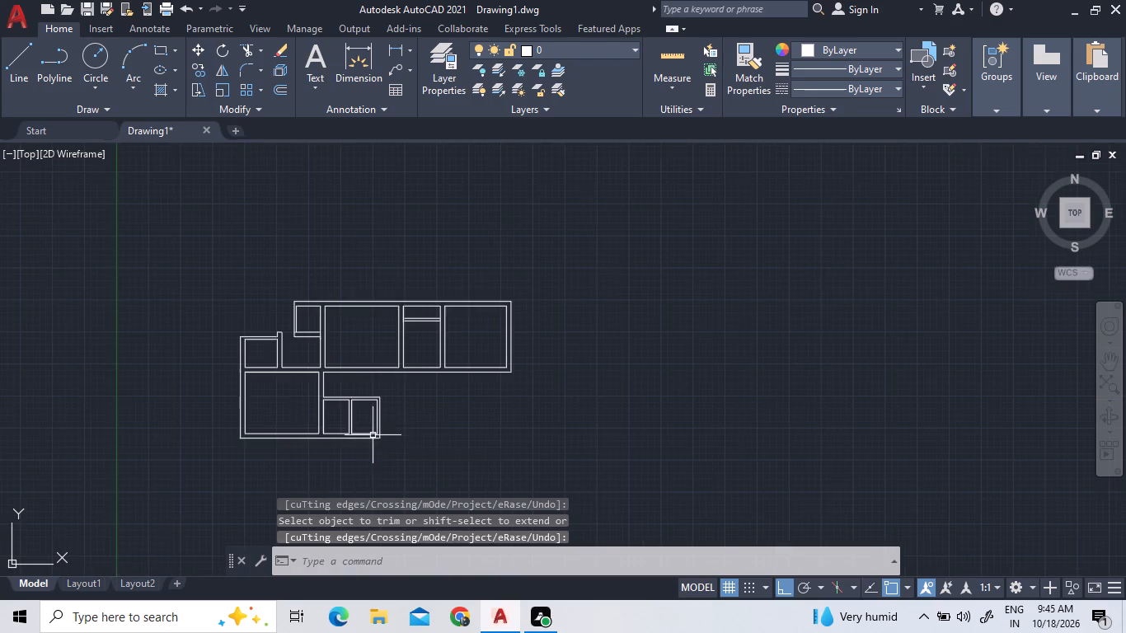
scroll(289, 440, down, 1)
scroll(289, 440, up, 3)
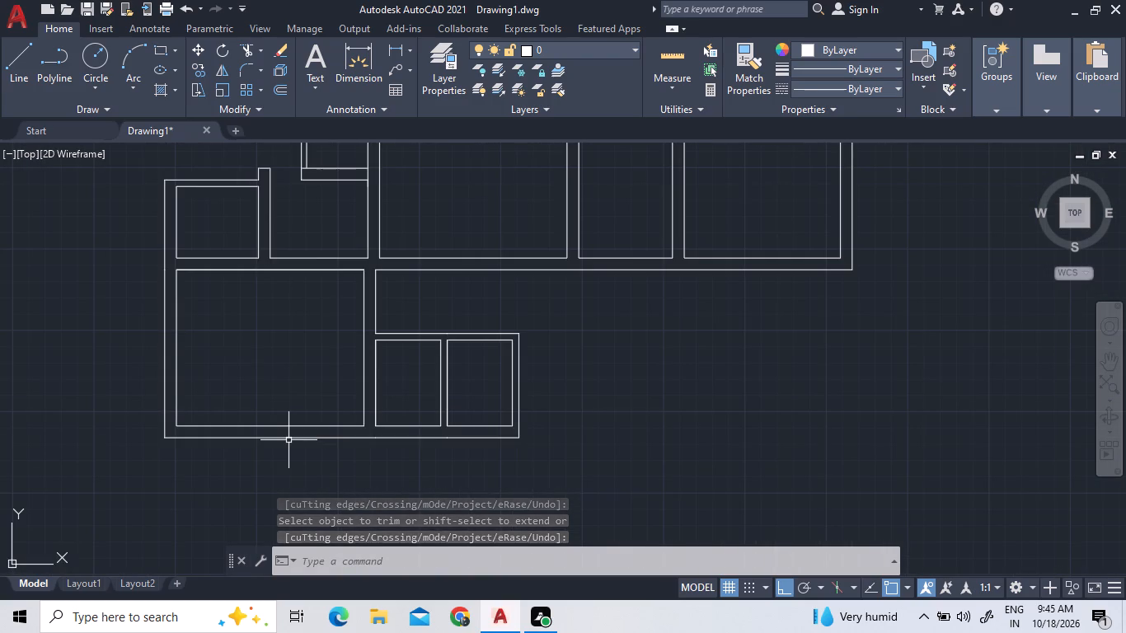
scroll(360, 265, up, 4)
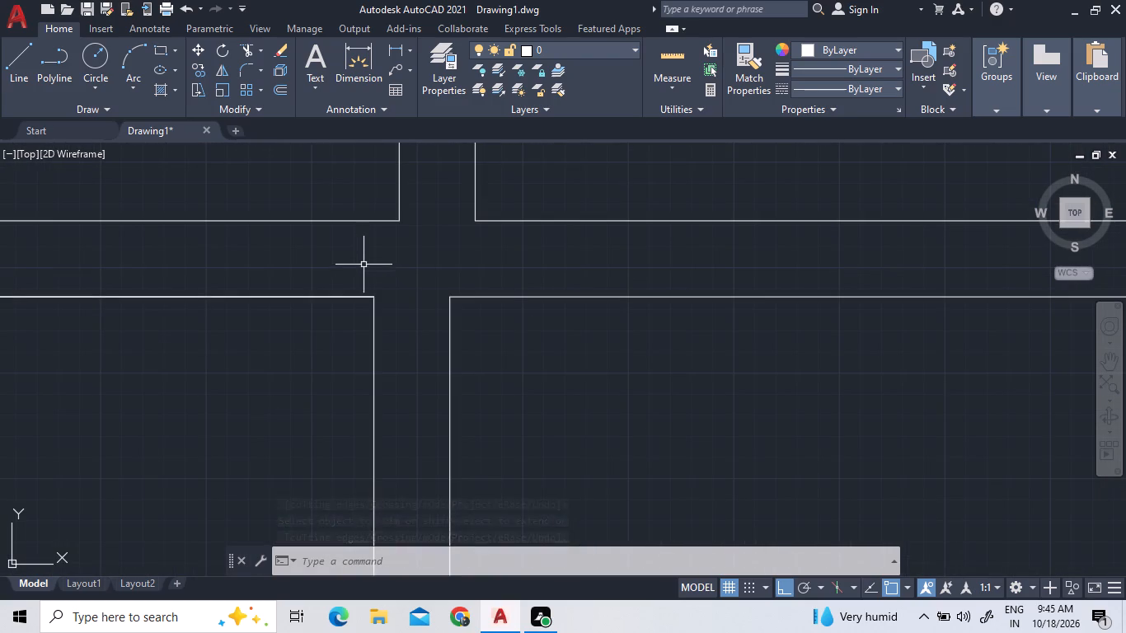
double_click(679, 68)
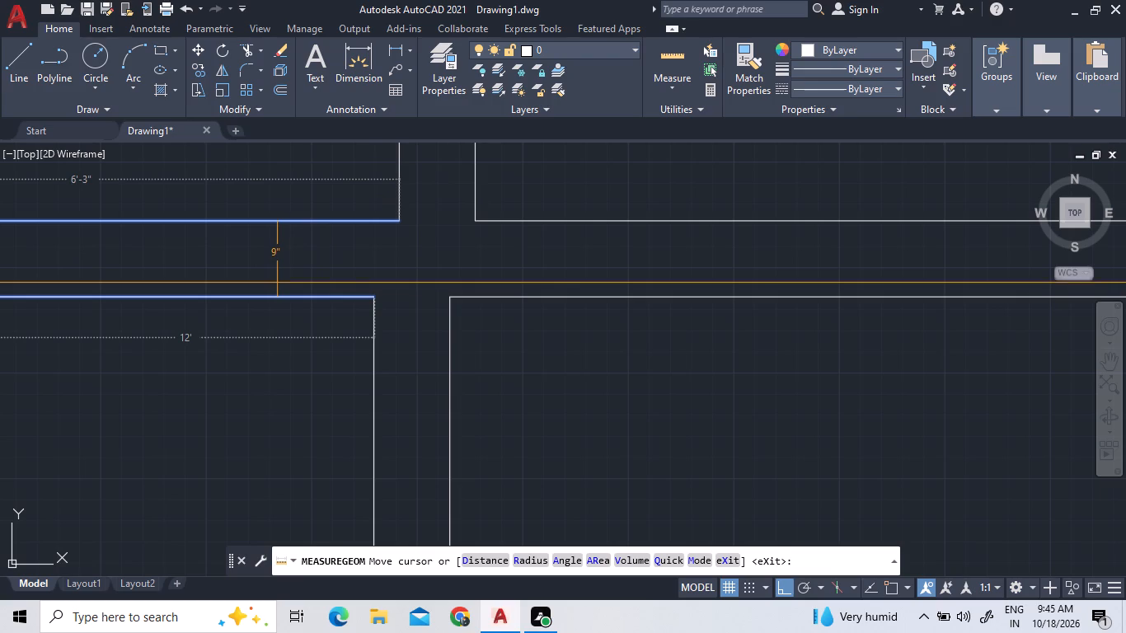
scroll(697, 334, down, 7)
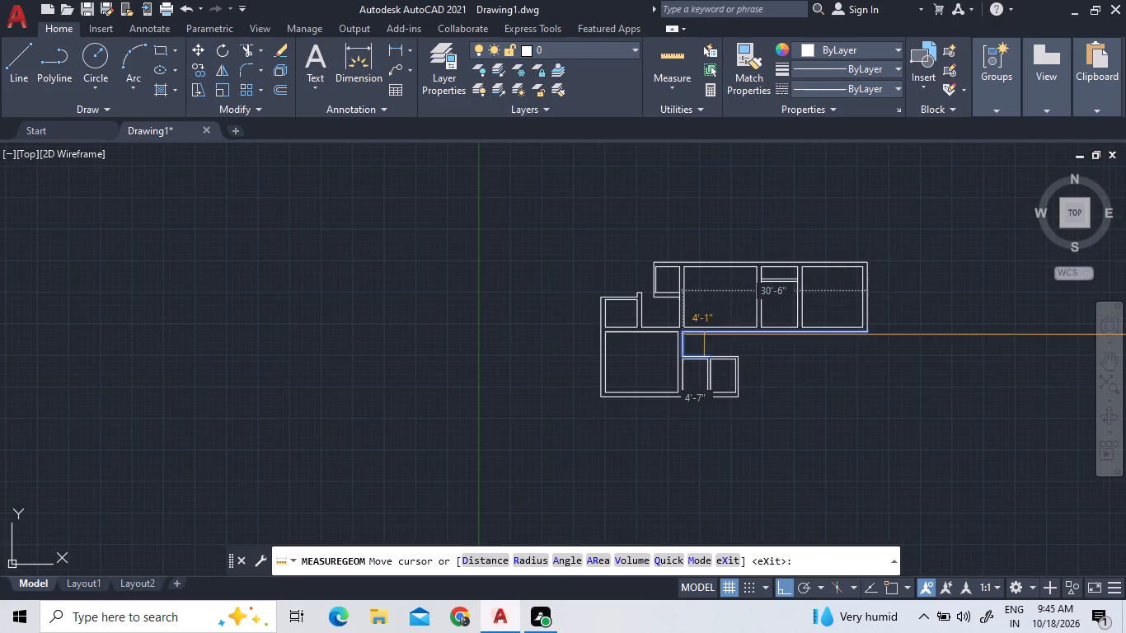
scroll(815, 331, up, 5)
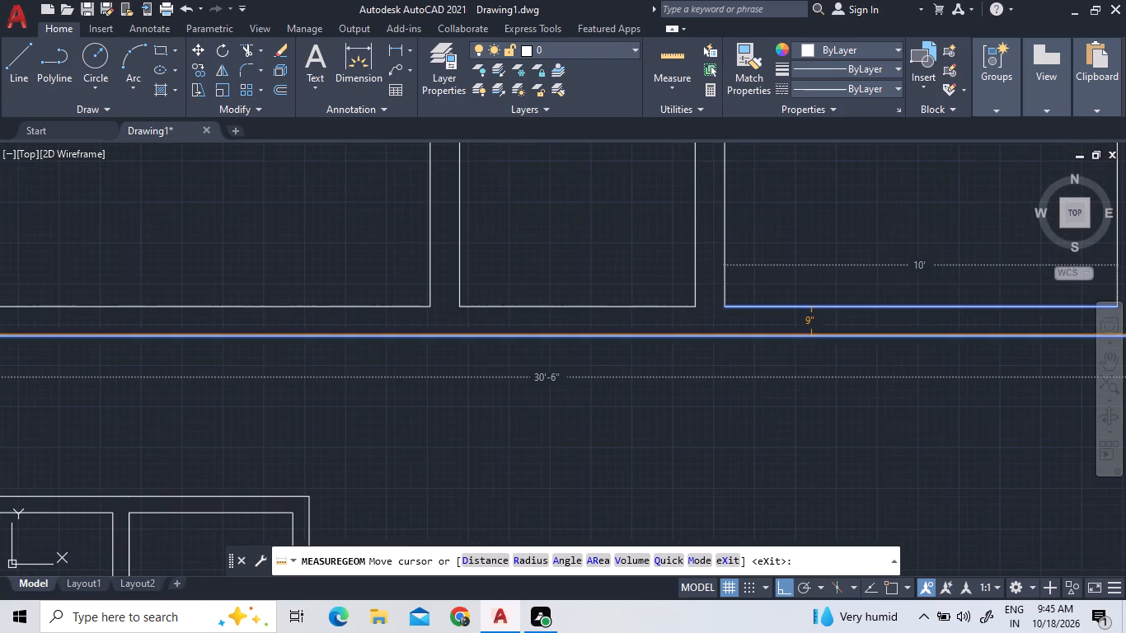
scroll(810, 335, down, 2)
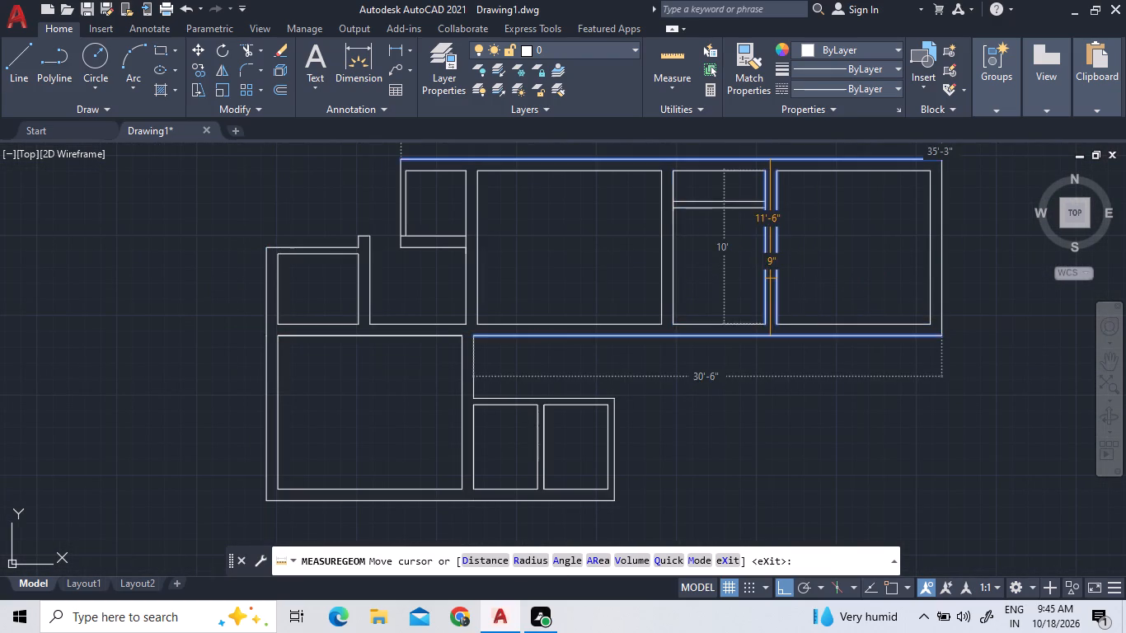
scroll(770, 279, up, 2)
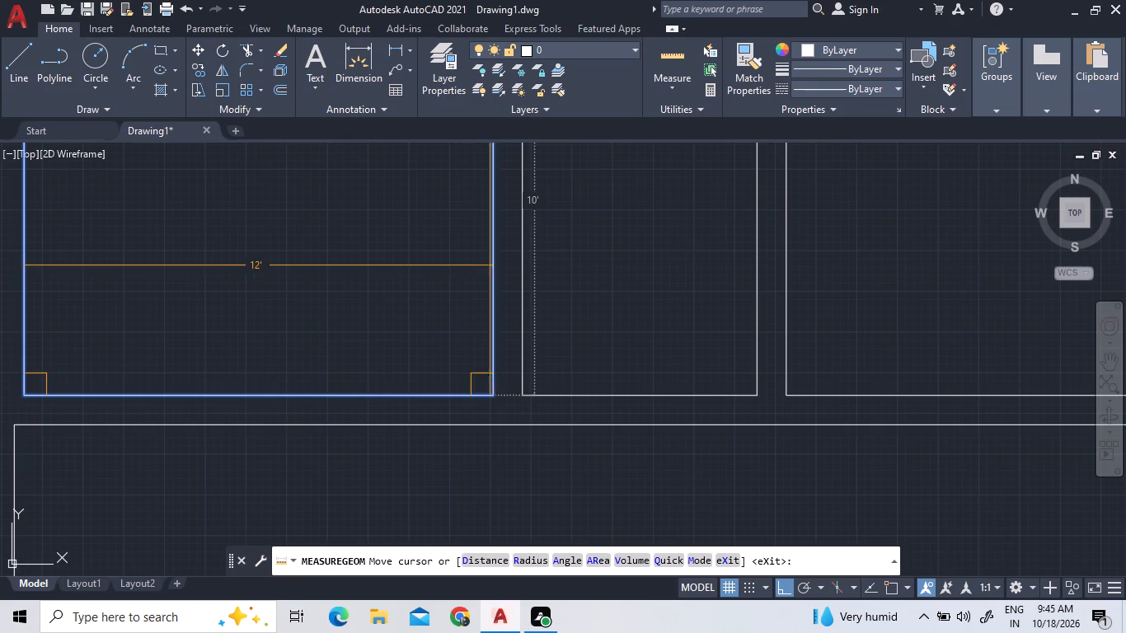
scroll(528, 298, down, 4)
scroll(440, 288, up, 3)
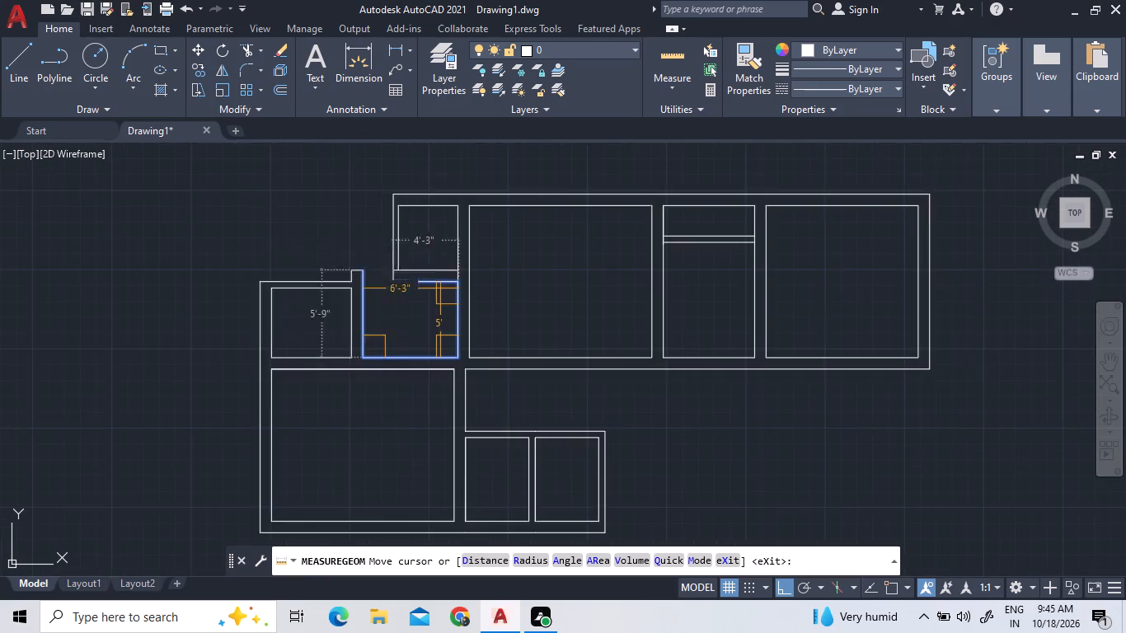
scroll(448, 287, up, 3)
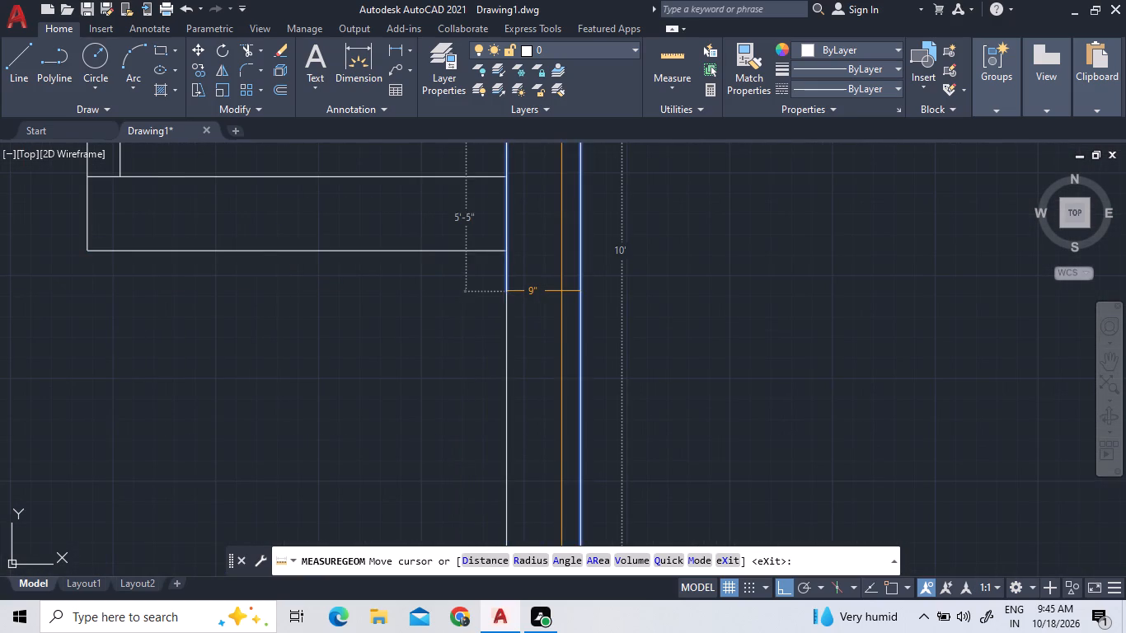
scroll(561, 291, down, 3)
scroll(529, 265, up, 2)
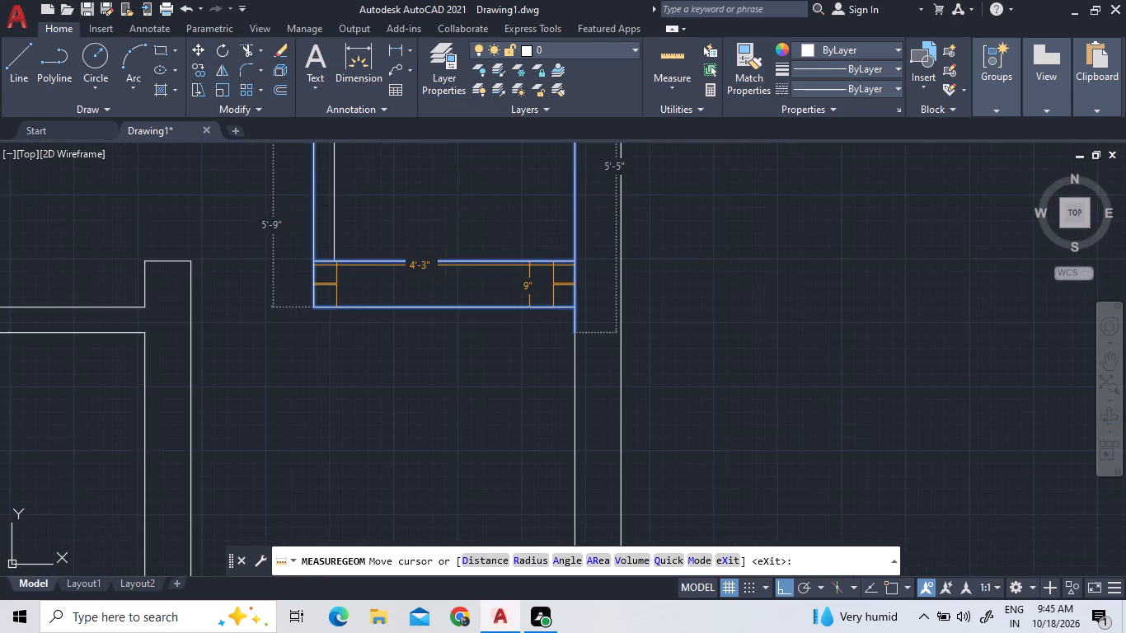
scroll(529, 265, down, 3)
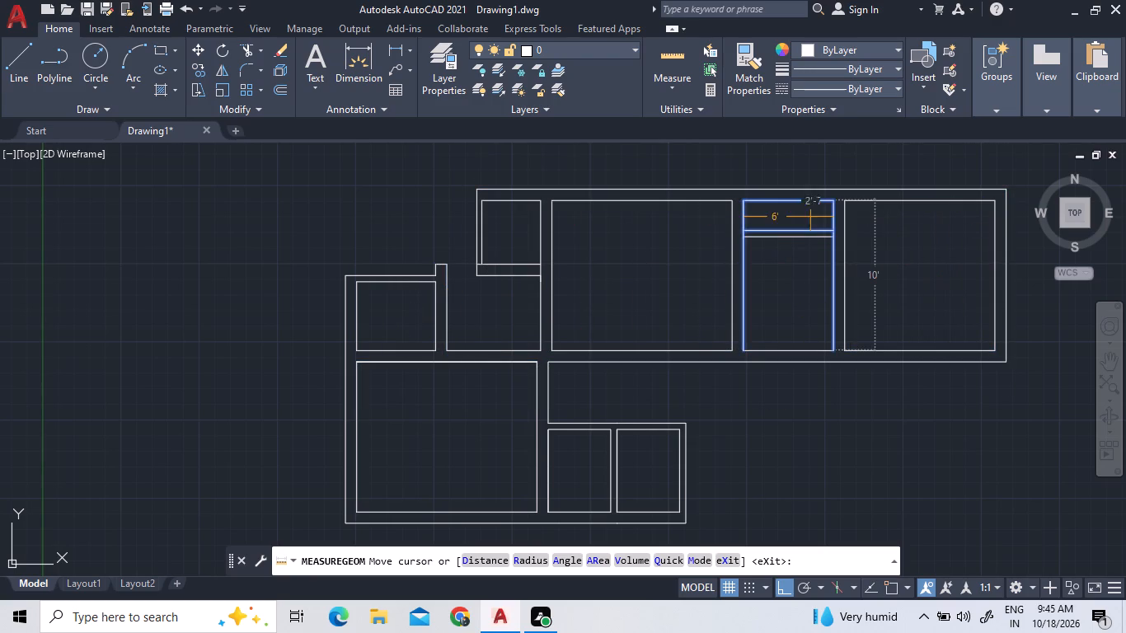
scroll(791, 234, up, 3)
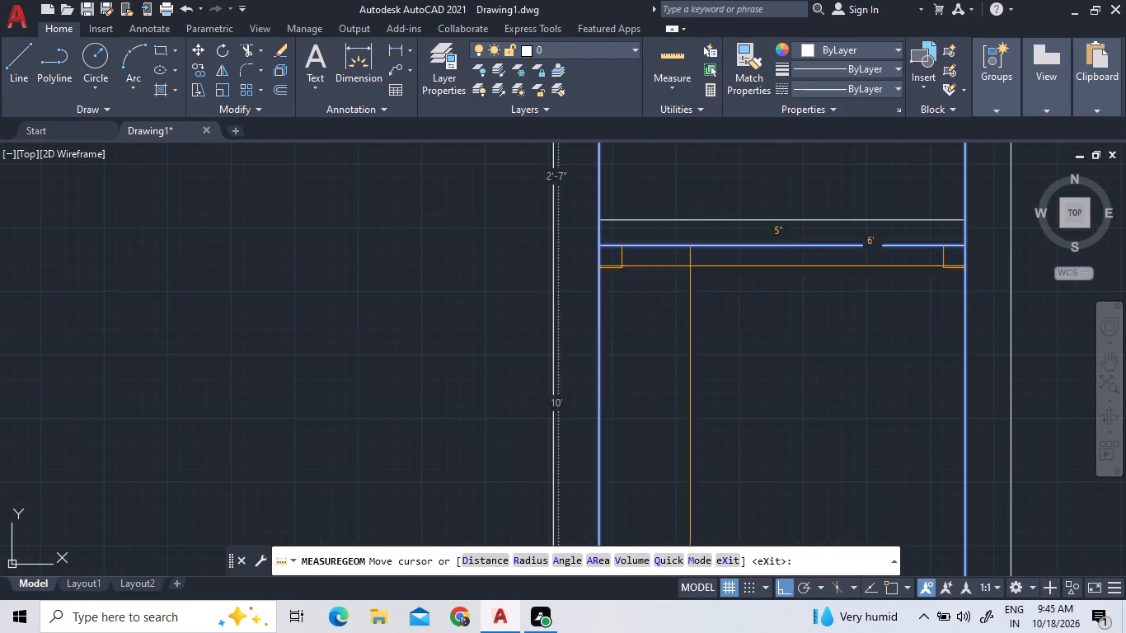
right_click(379, 295)
double_click(392, 294)
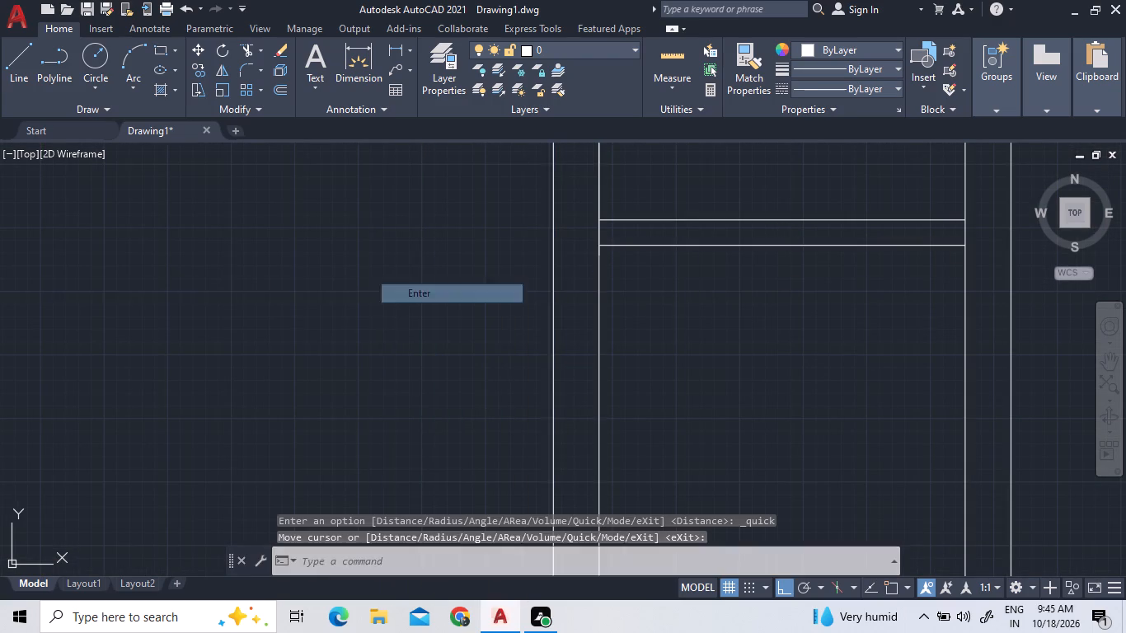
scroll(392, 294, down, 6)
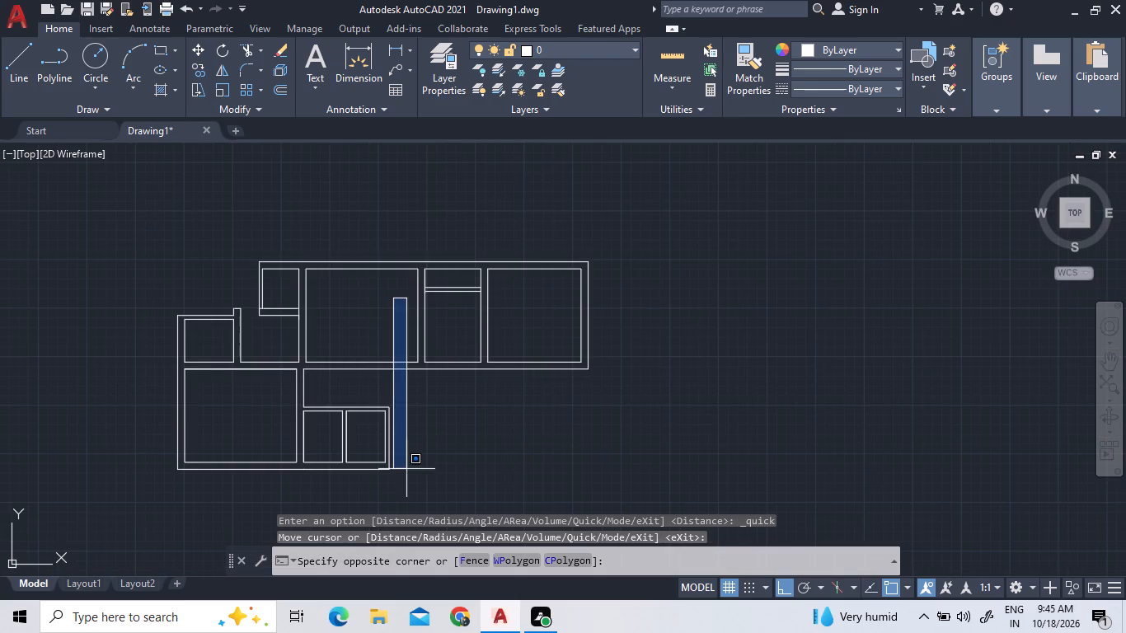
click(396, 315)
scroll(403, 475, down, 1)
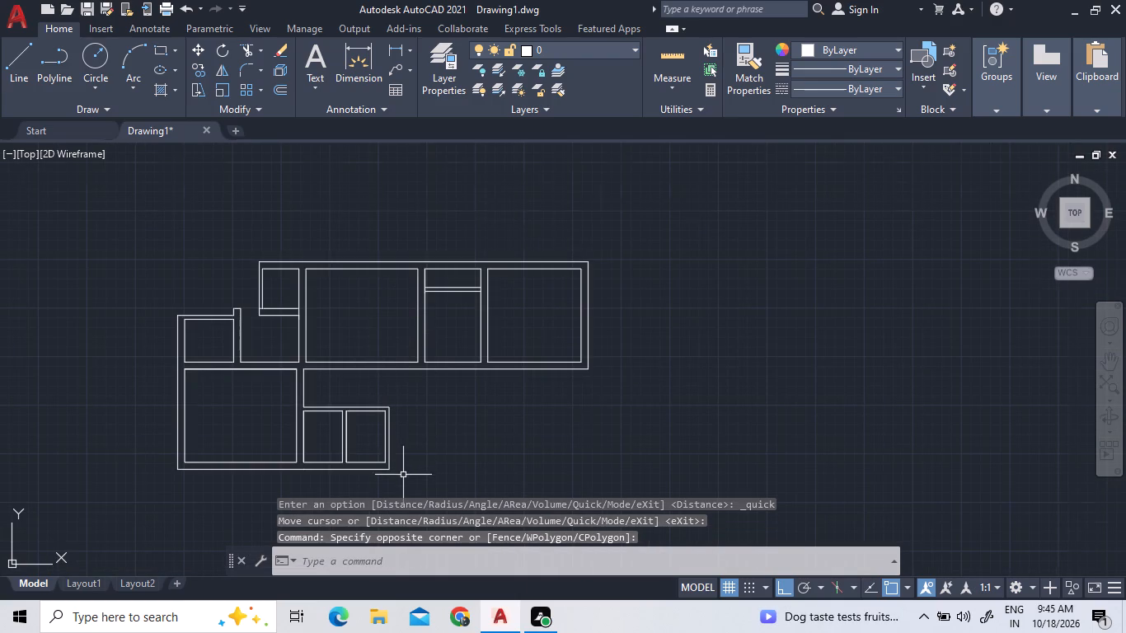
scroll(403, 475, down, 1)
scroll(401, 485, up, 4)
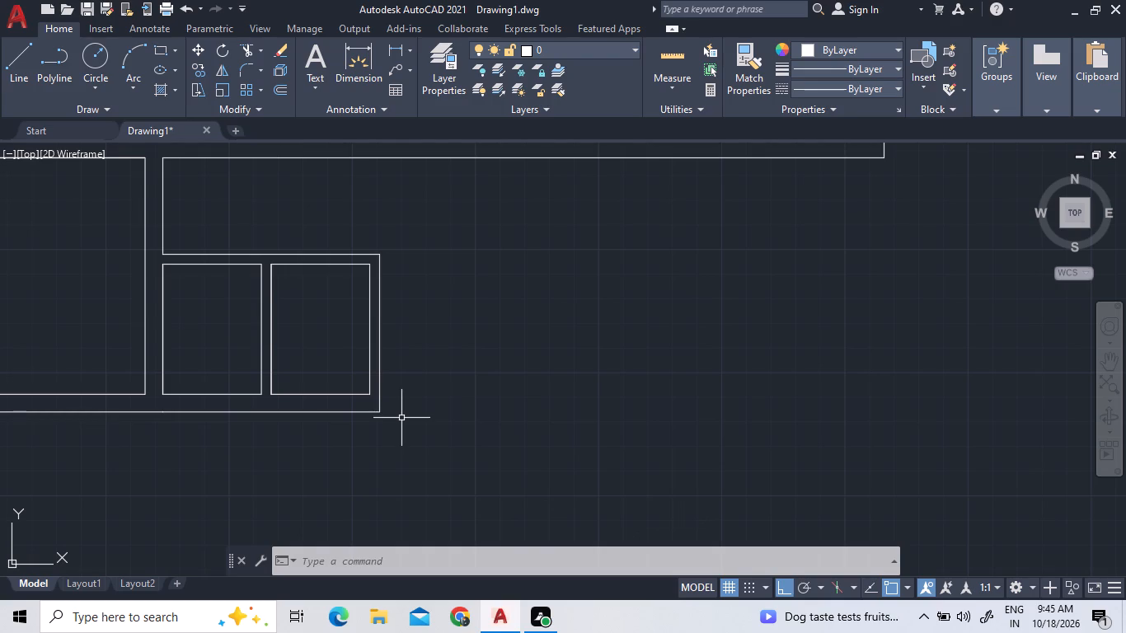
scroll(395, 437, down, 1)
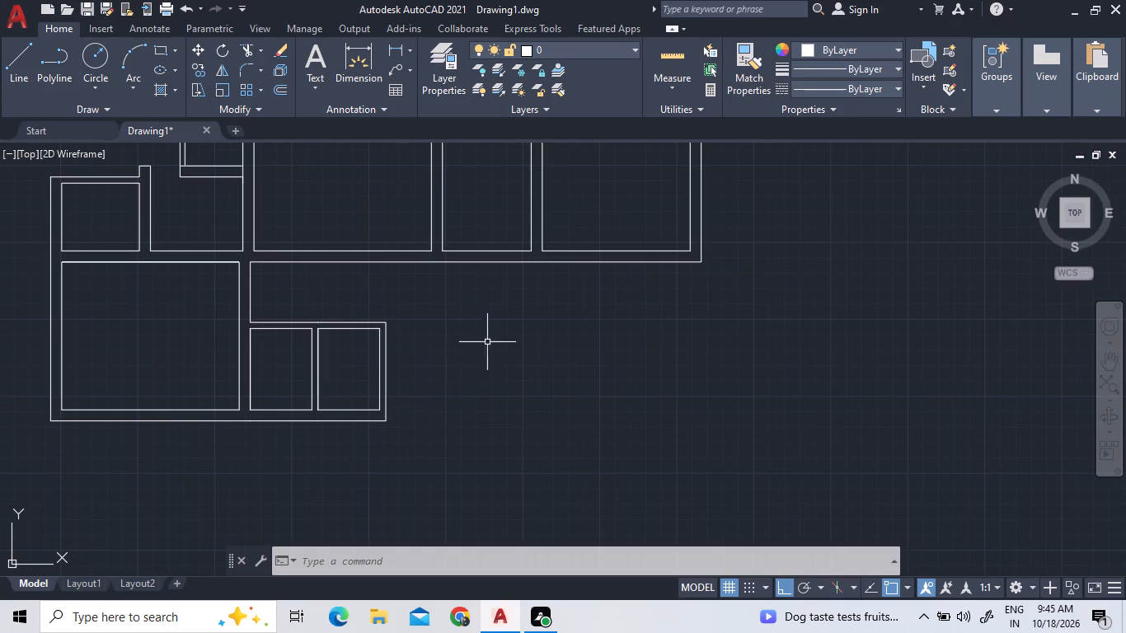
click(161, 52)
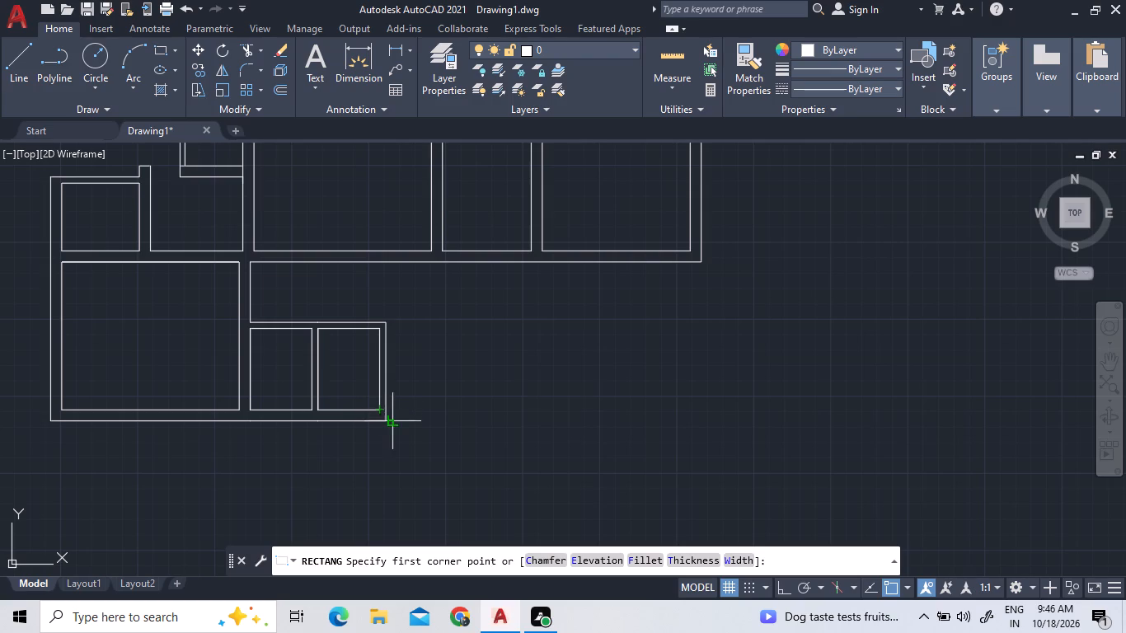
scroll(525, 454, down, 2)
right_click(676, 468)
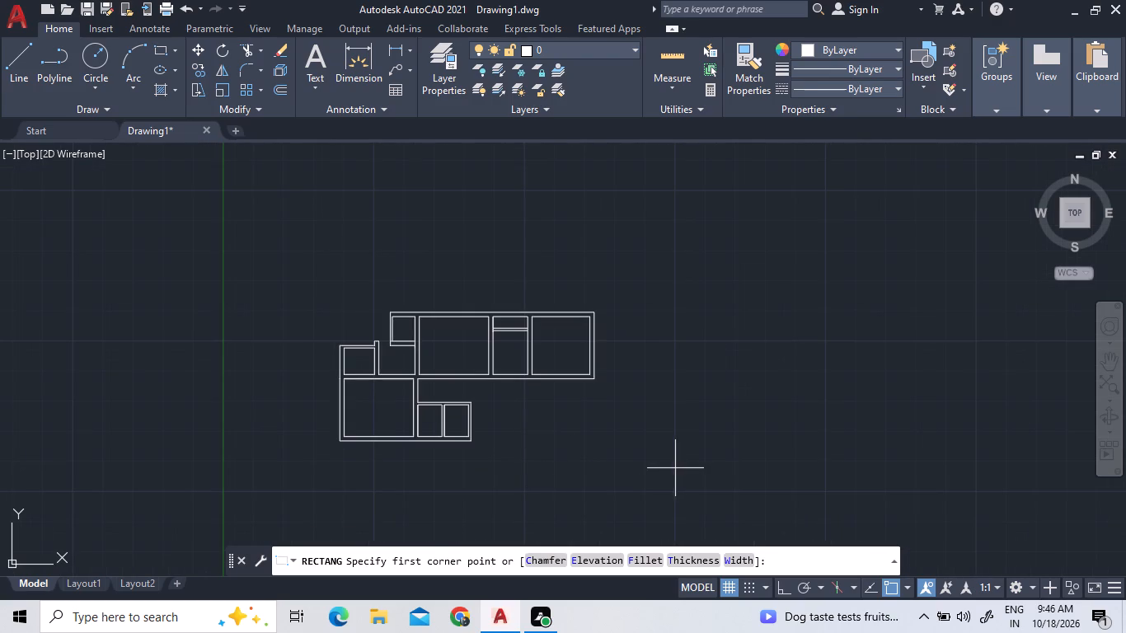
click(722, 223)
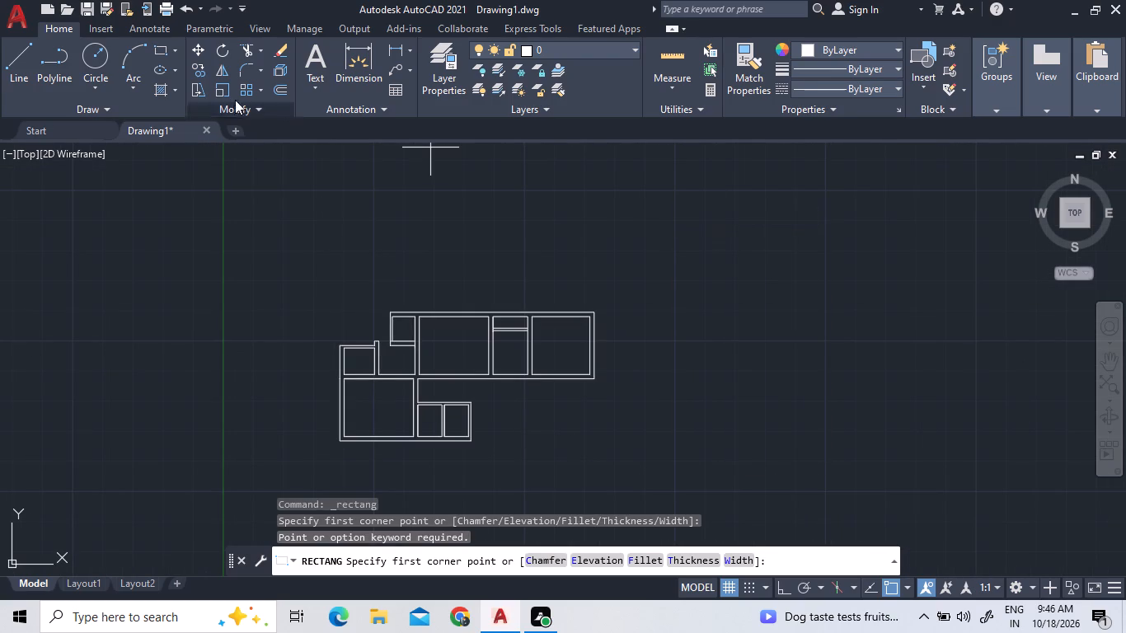
Draw a vertical guide line about 39'-7" long just right of the floor plan, reaching below its bottom wall.
click(8, 59)
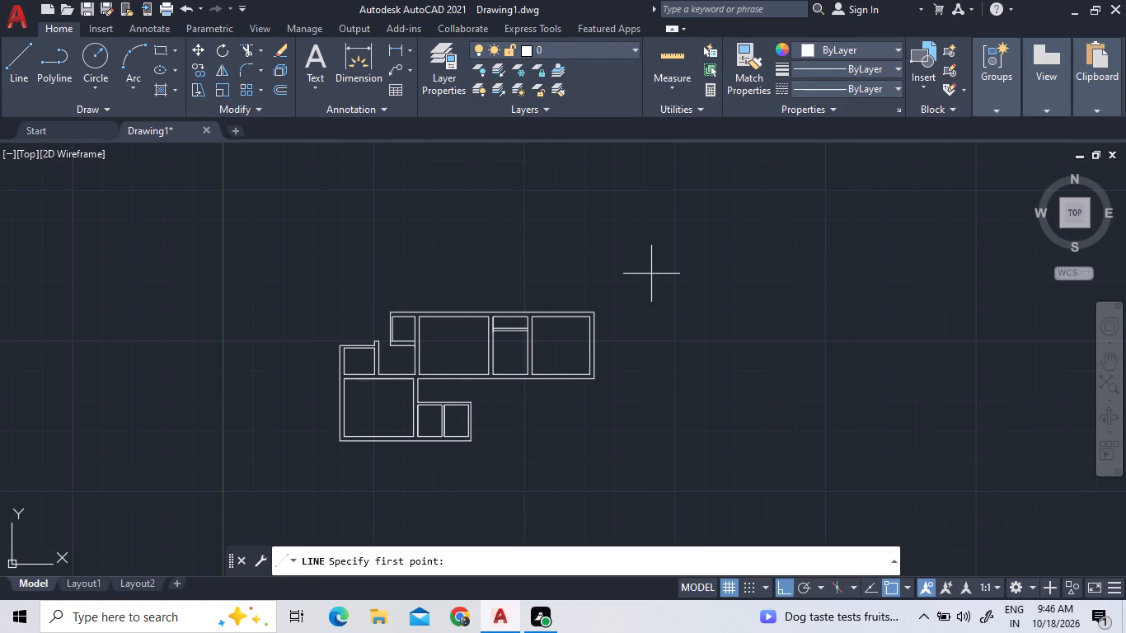
double_click(614, 288)
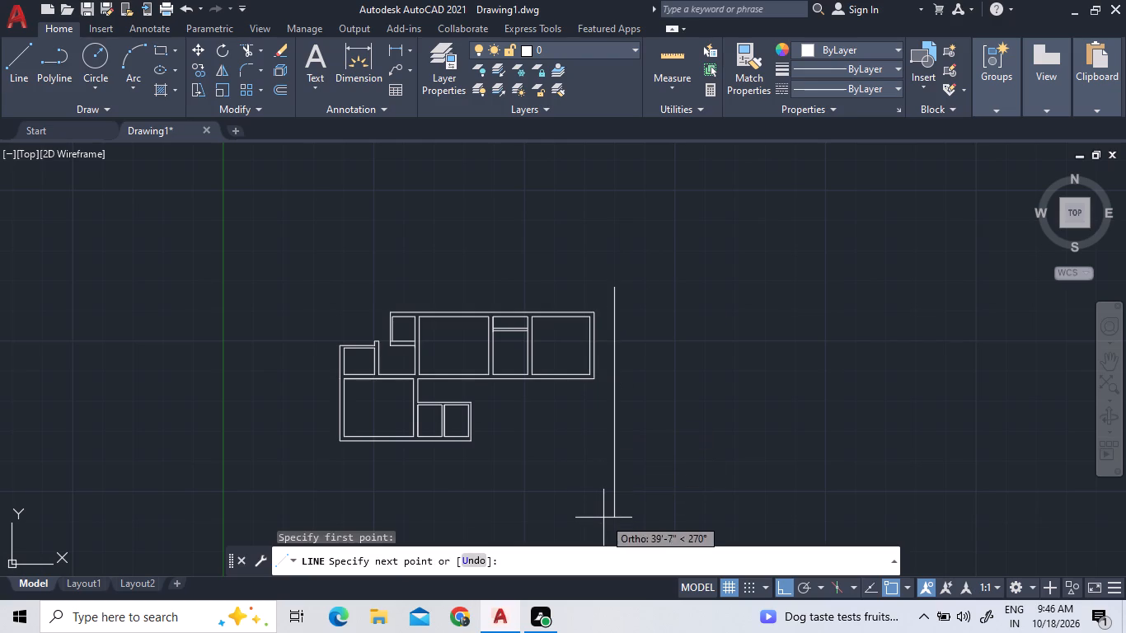
double_click(603, 518)
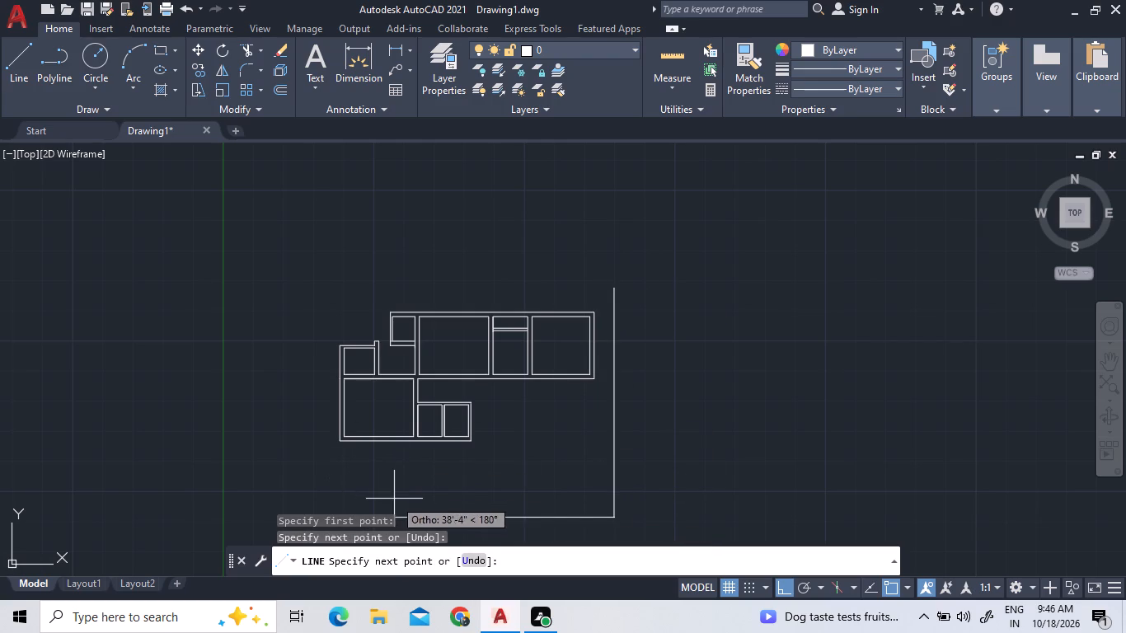
right_click(396, 499)
click(435, 327)
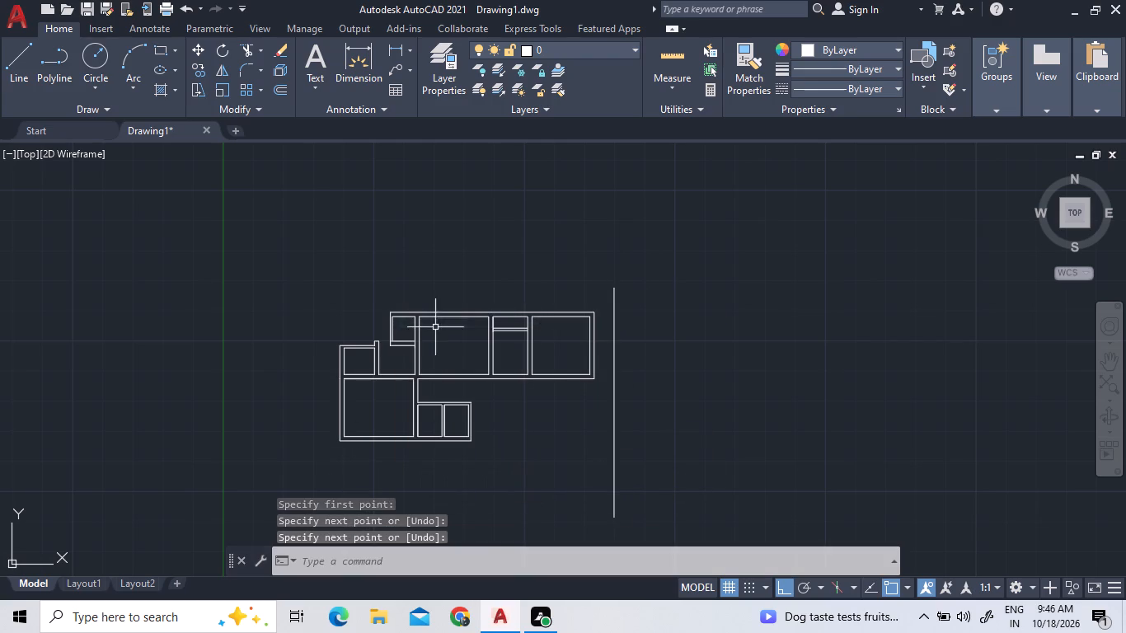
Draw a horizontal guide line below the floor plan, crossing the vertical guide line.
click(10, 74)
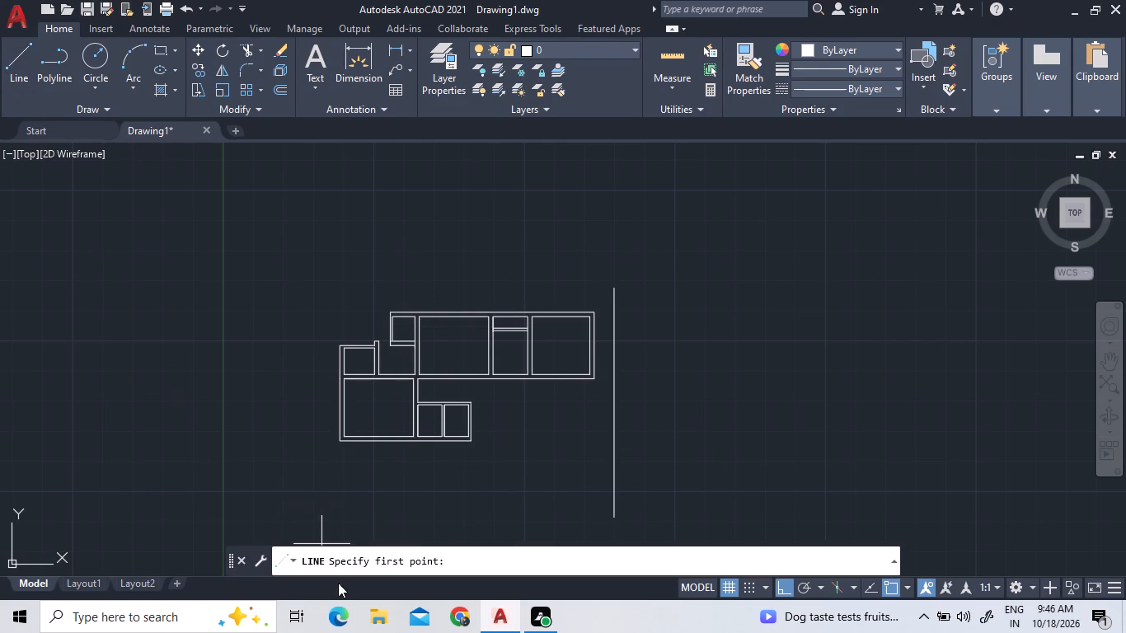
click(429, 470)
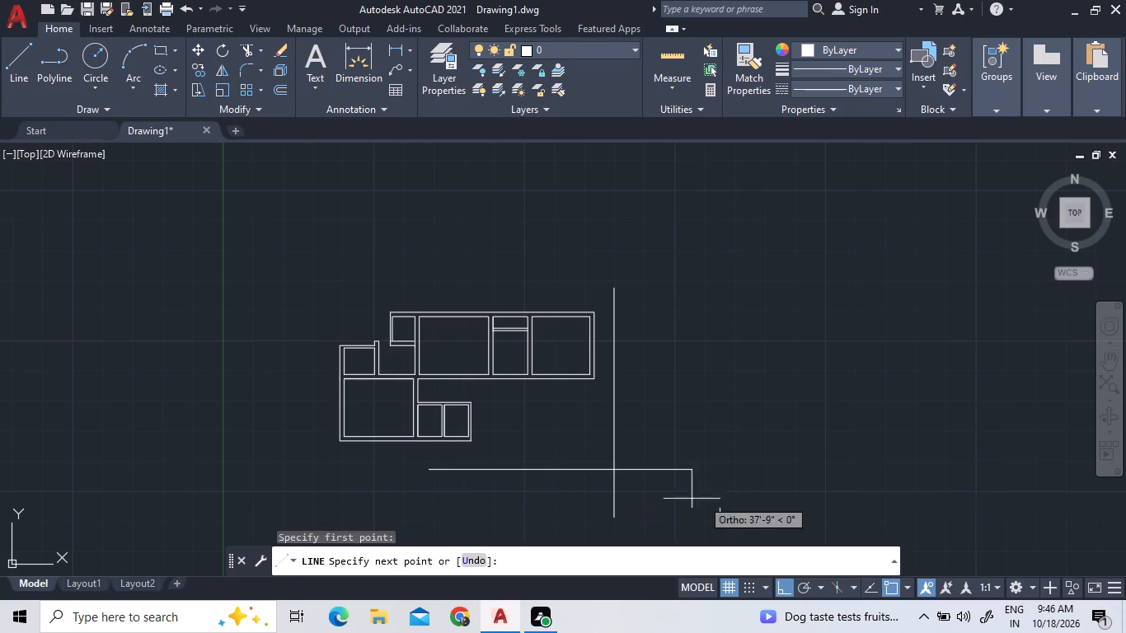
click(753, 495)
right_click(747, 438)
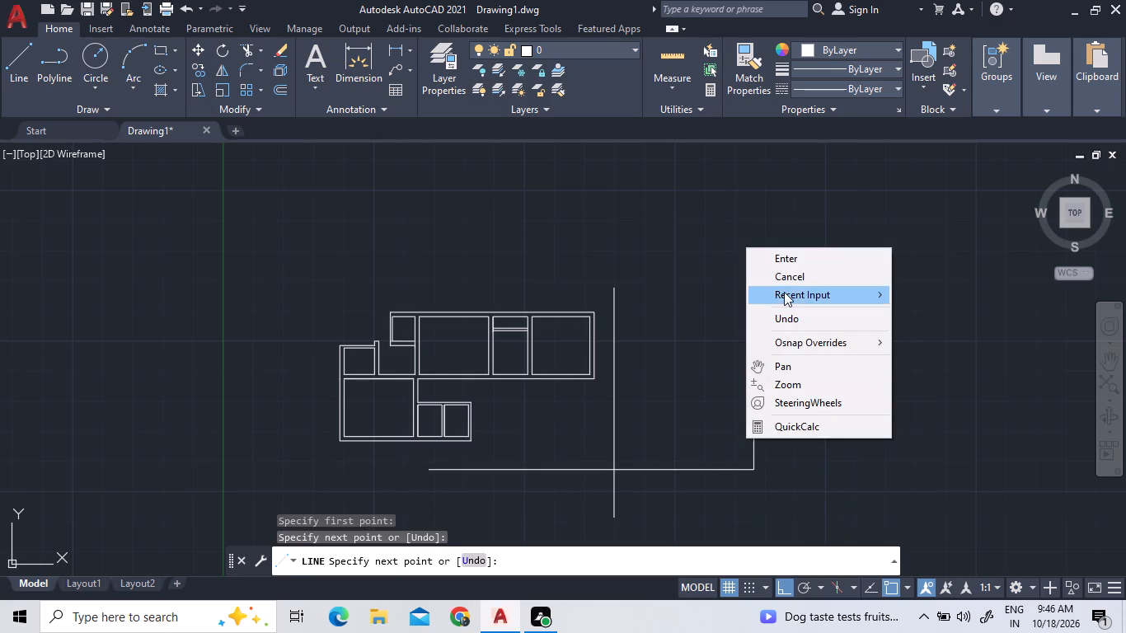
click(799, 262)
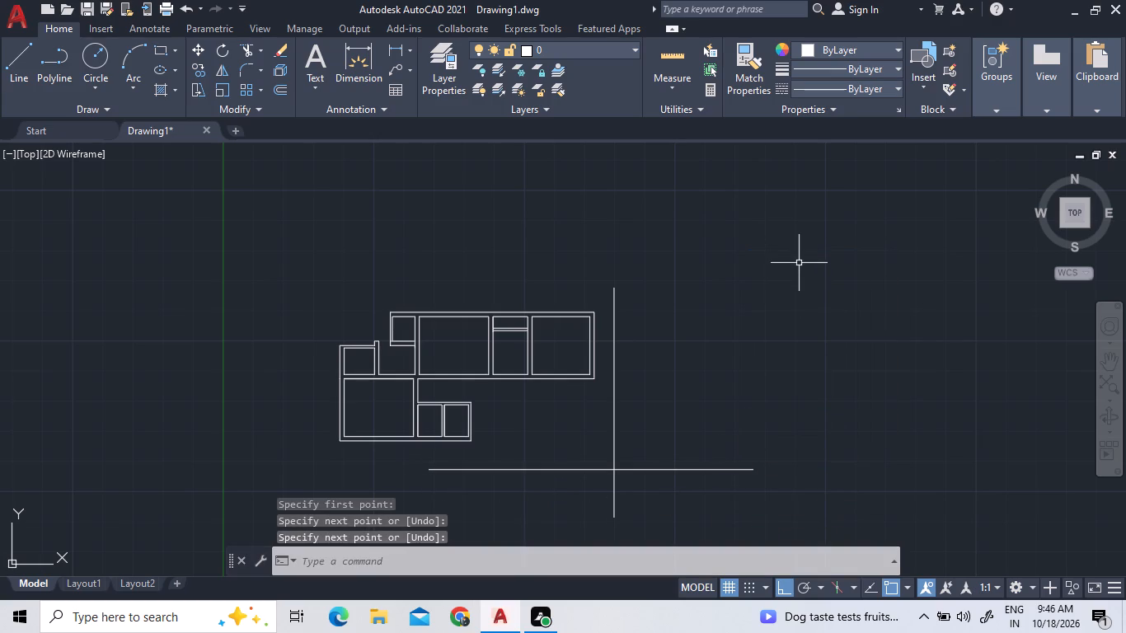
Extend both bottom wall lines of the small lower rooms rightward to the vertical guide line.
click(261, 55)
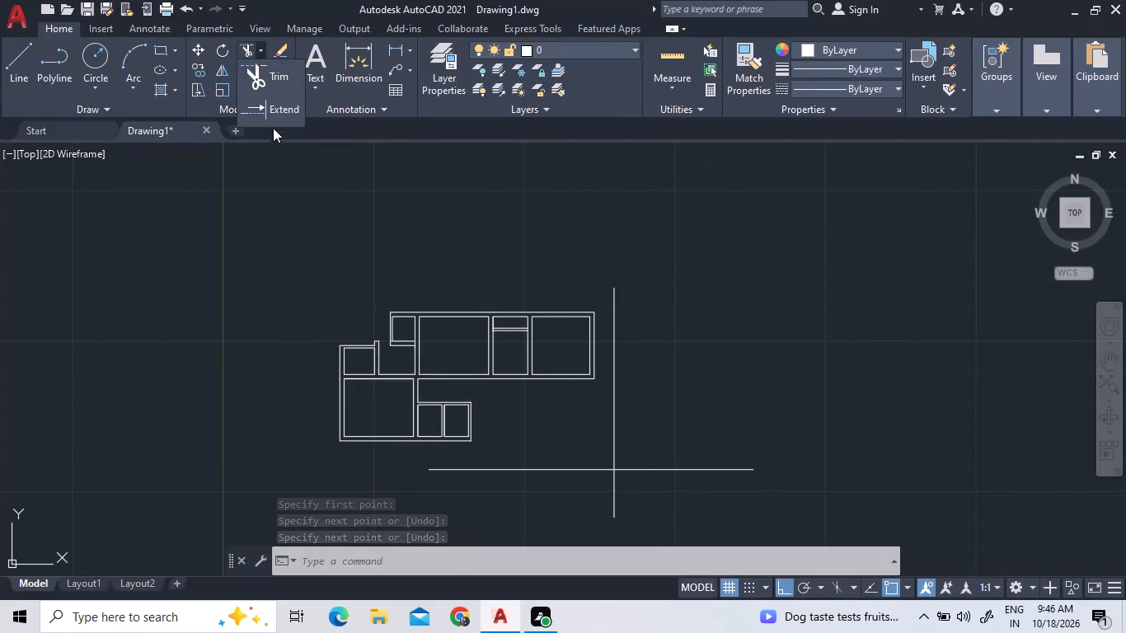
click(272, 121)
scroll(471, 451, up, 3)
click(457, 410)
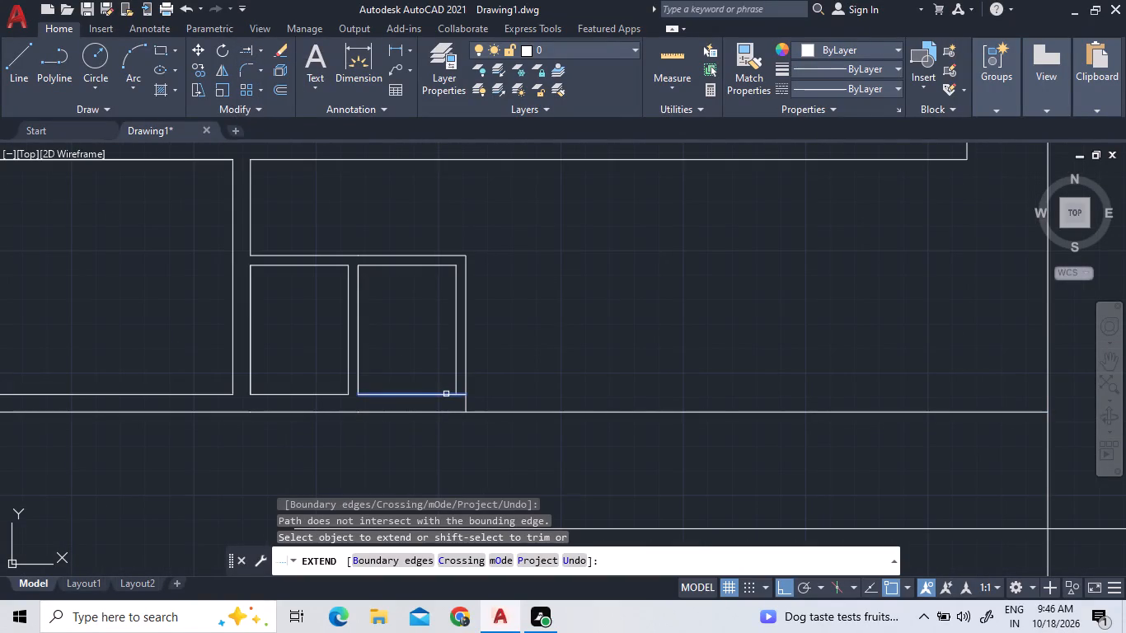
click(446, 395)
click(447, 395)
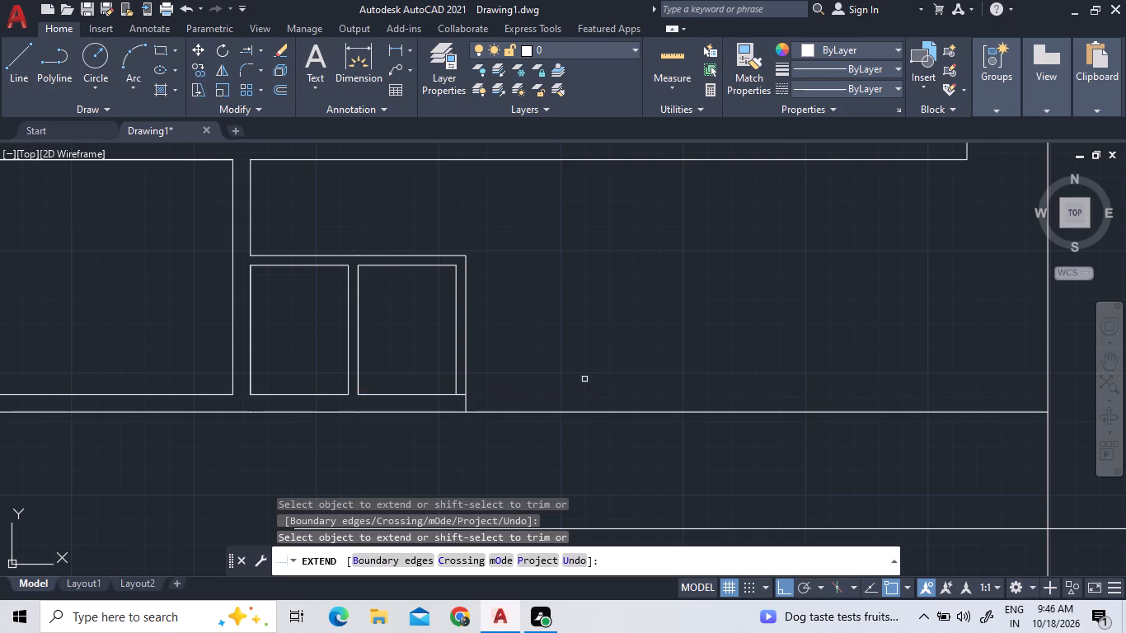
double_click(440, 397)
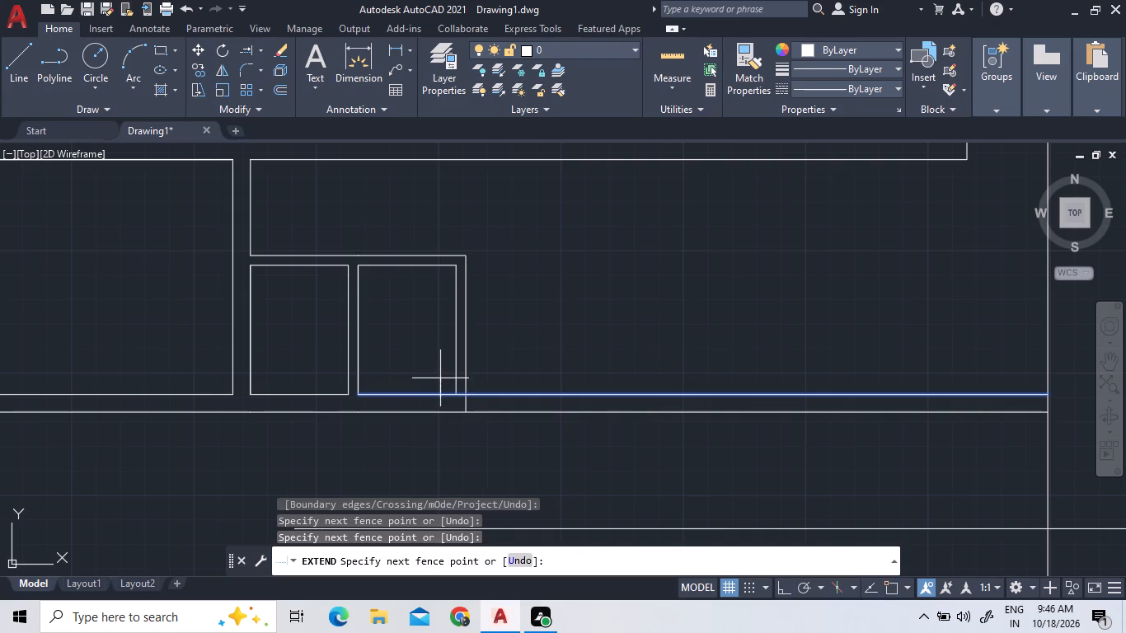
click(439, 377)
scroll(464, 455, down, 2)
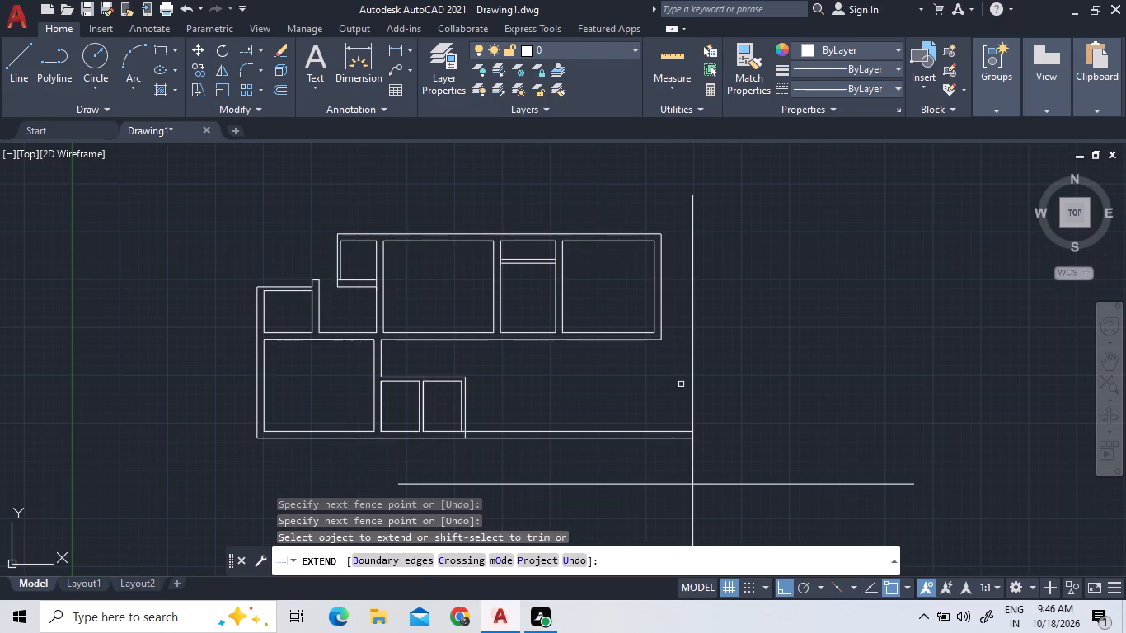
Extend both lines of the upper-right room's outer right wall down to the extended bottom wall.
click(669, 298)
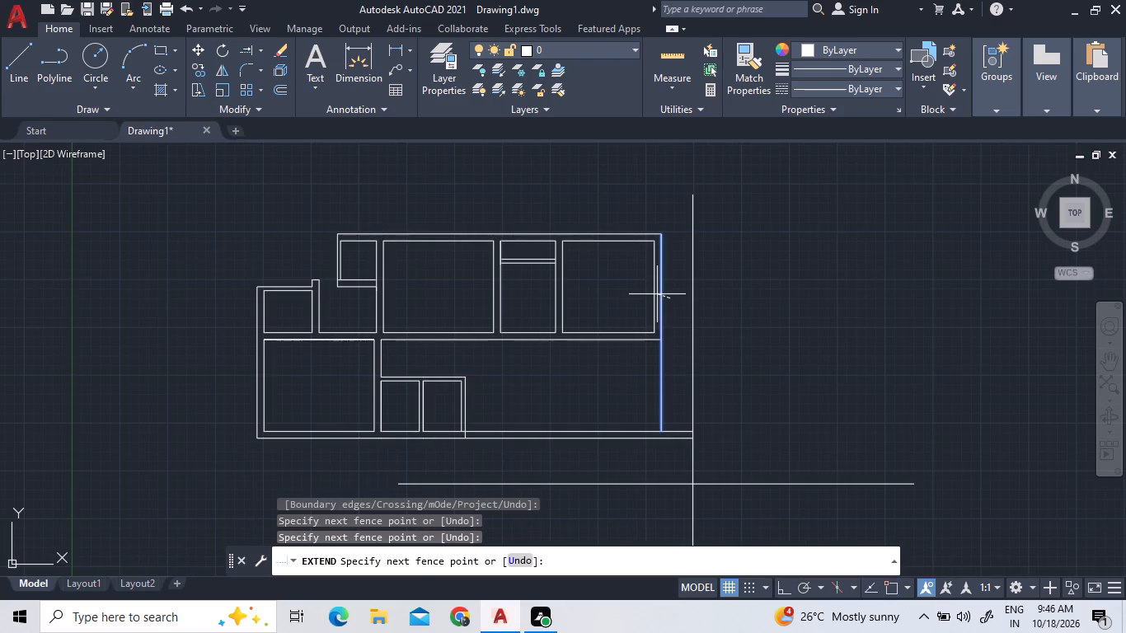
click(649, 295)
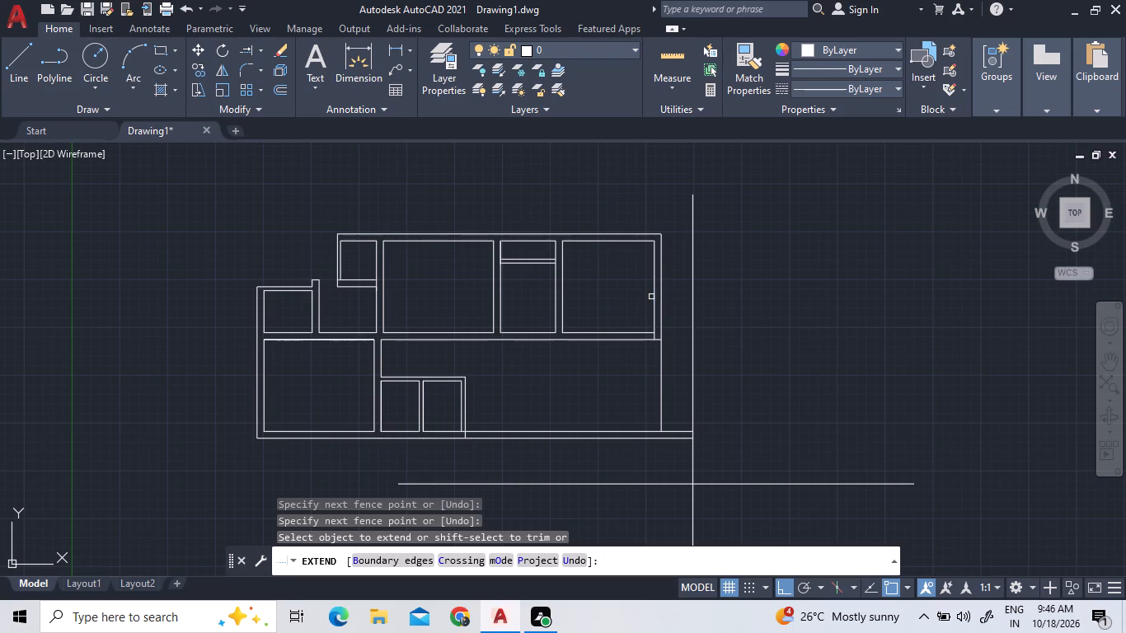
double_click(653, 302)
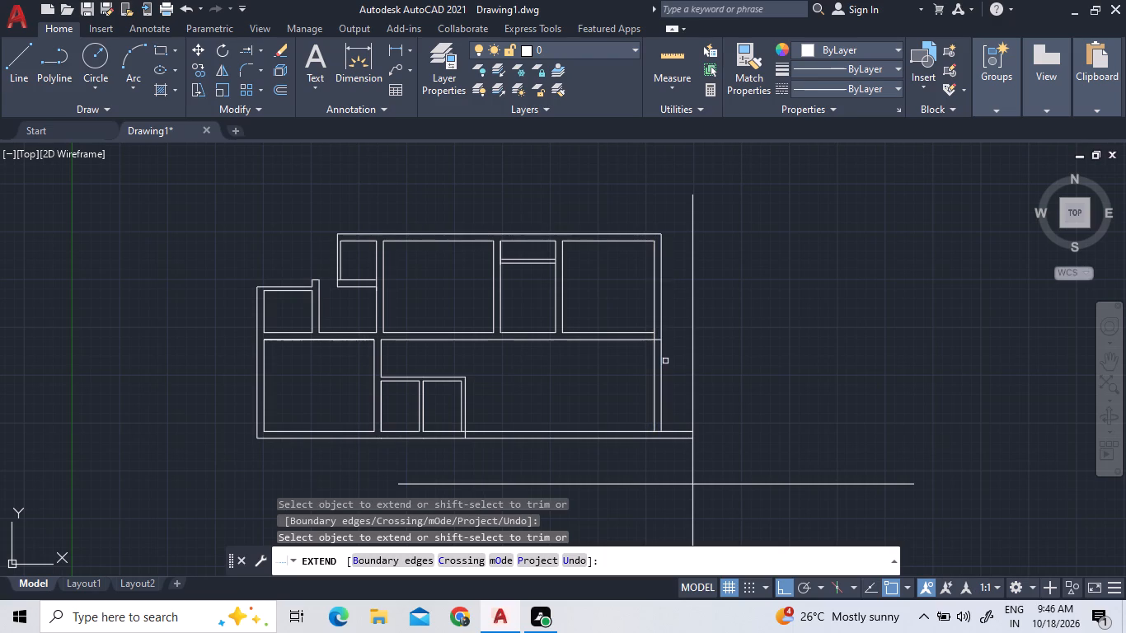
click(659, 371)
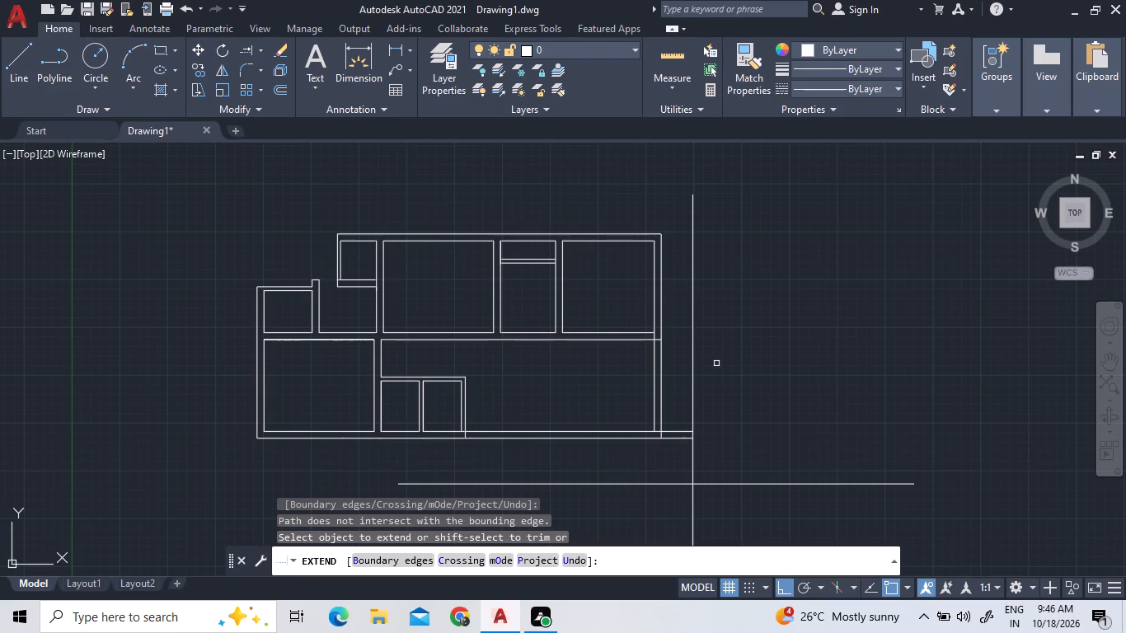
scroll(697, 382, up, 1)
scroll(697, 382, down, 2)
right_click(721, 421)
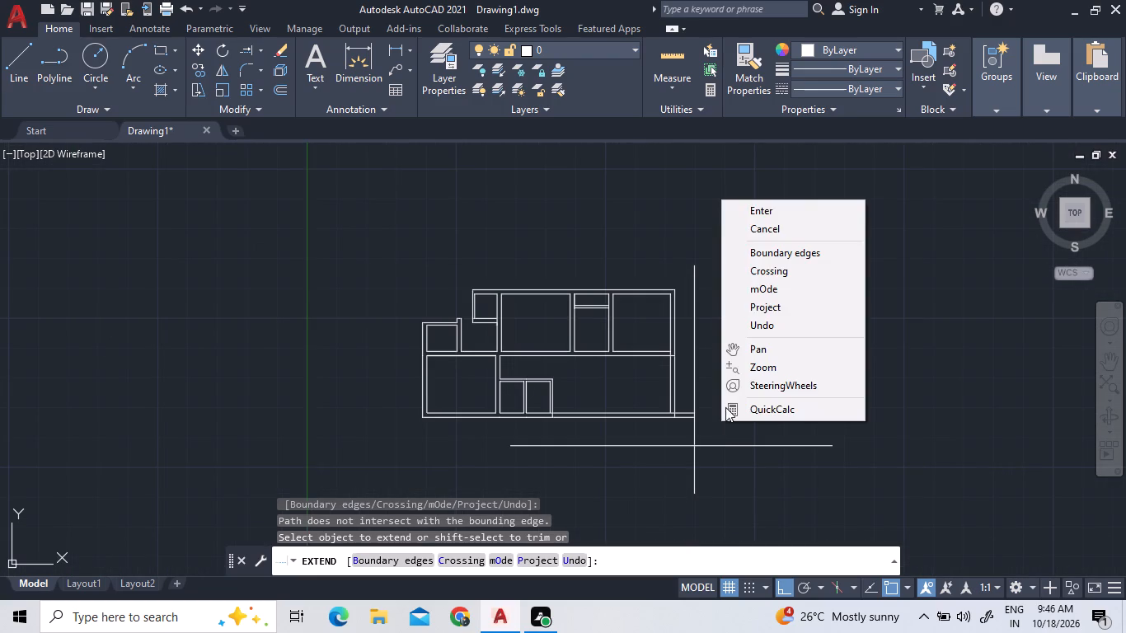
click(746, 211)
Delete the vertical and horizontal guide lines outside the floor plan.
click(693, 300)
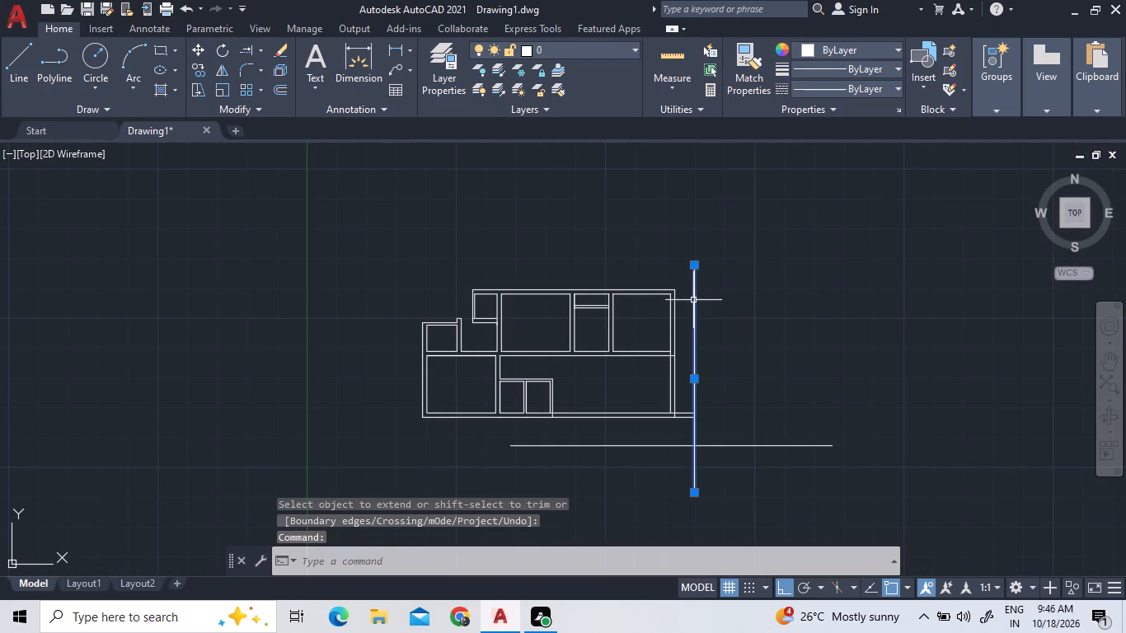
double_click(713, 449)
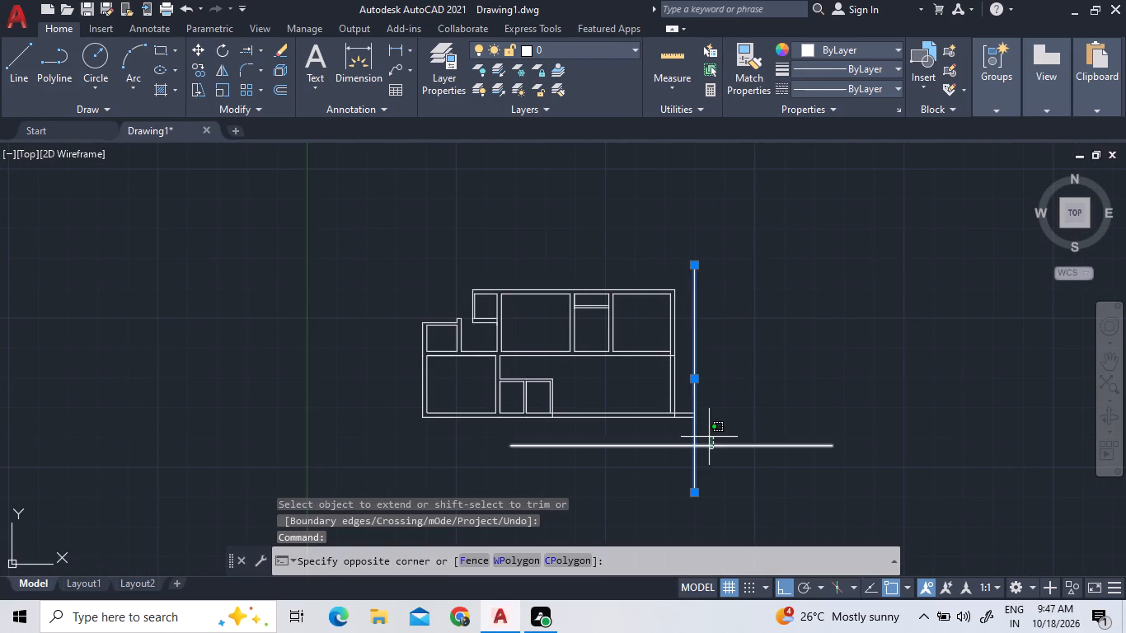
click(707, 434)
key(Delete)
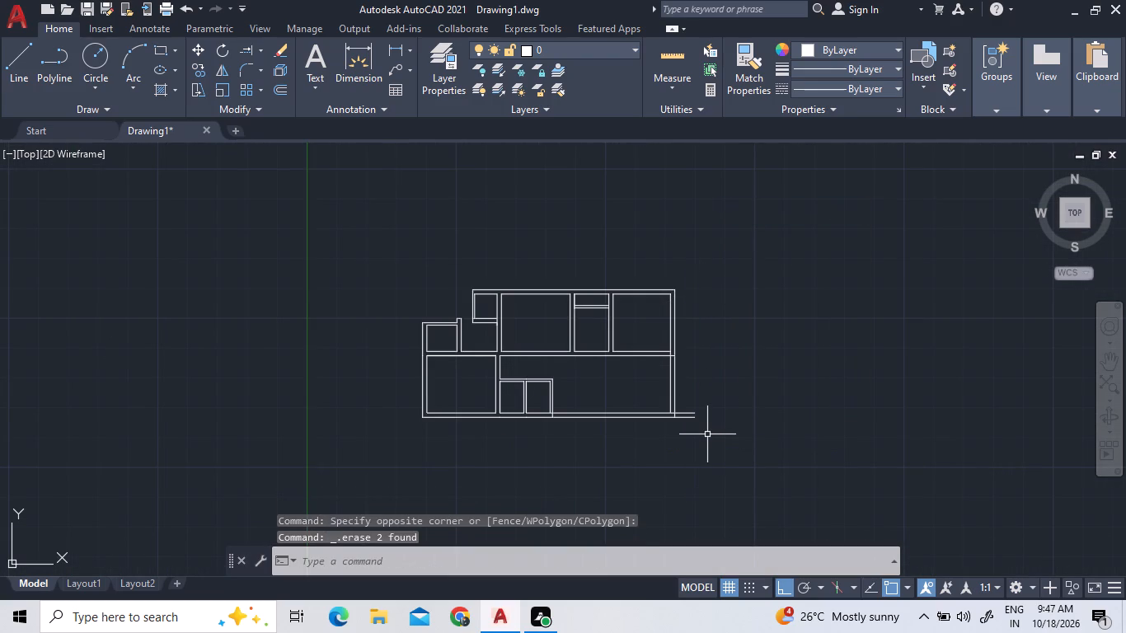
Trim the bottom wall lines that overhang past the outer right wall.
click(259, 48)
double_click(259, 68)
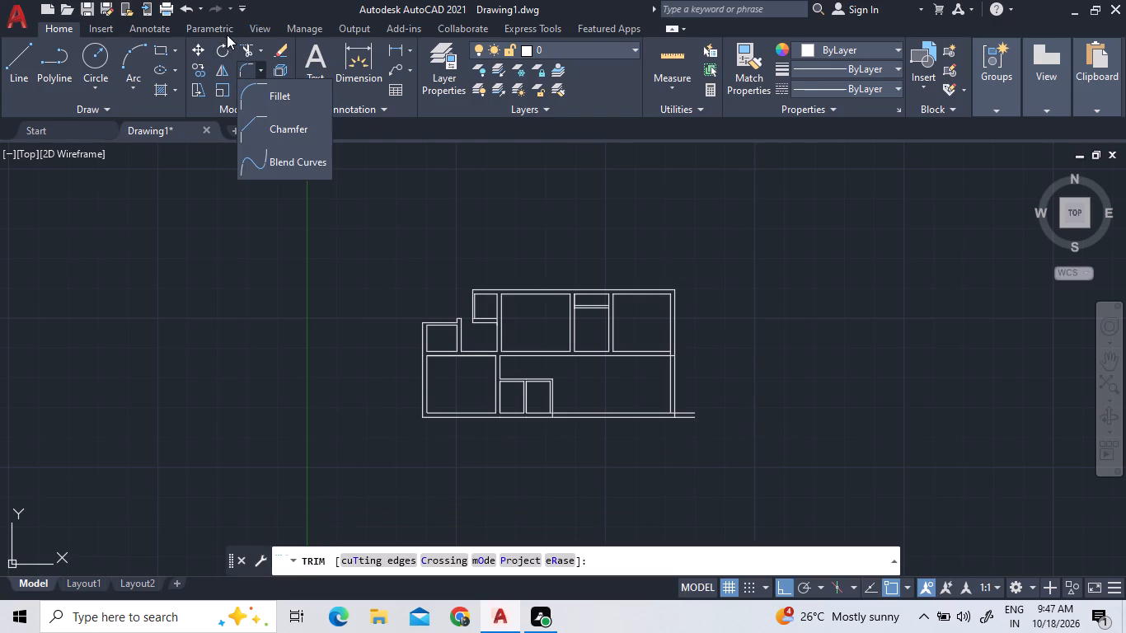
click(246, 49)
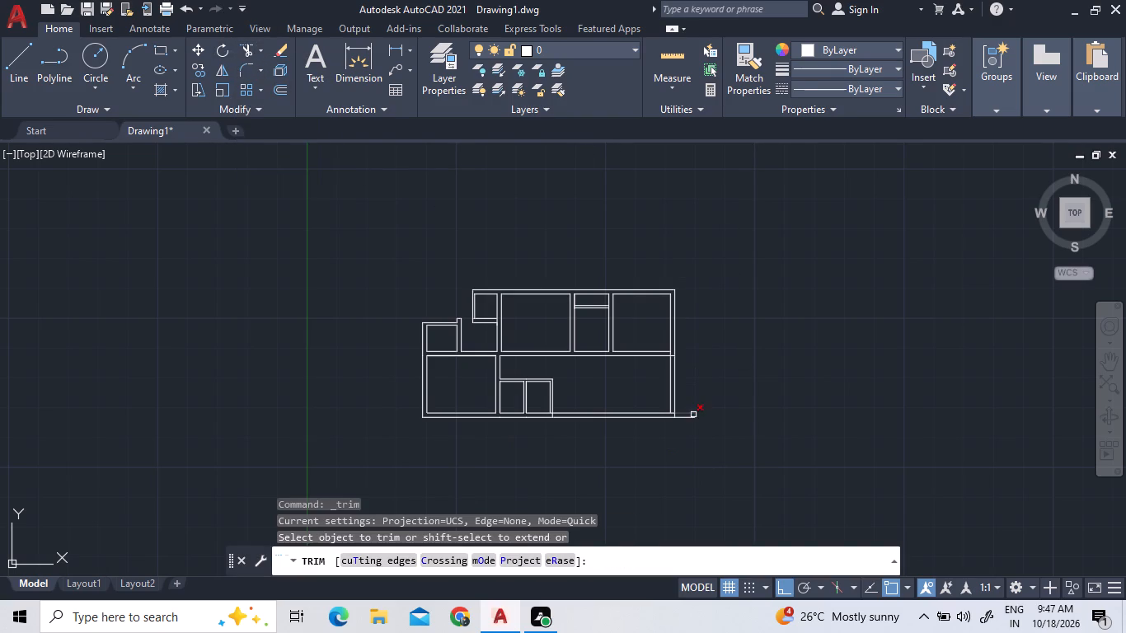
click(693, 415)
click(693, 417)
Trim the segments crossing the outer right wall at the middle wall junction and at the bottom-right corner.
scroll(676, 353, up, 3)
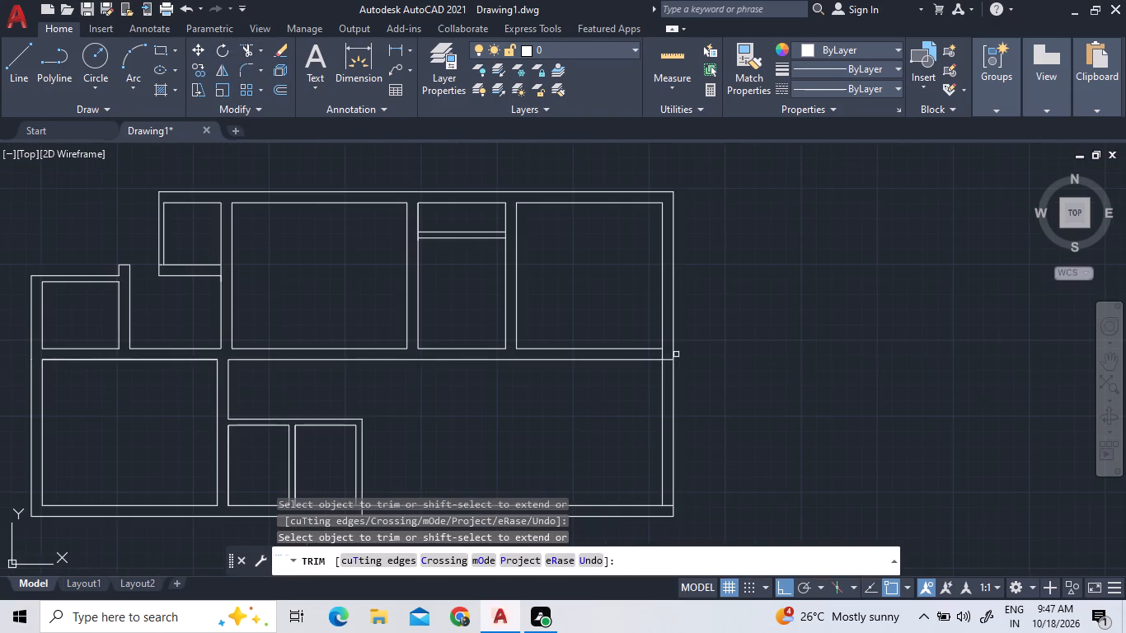
click(669, 359)
click(662, 354)
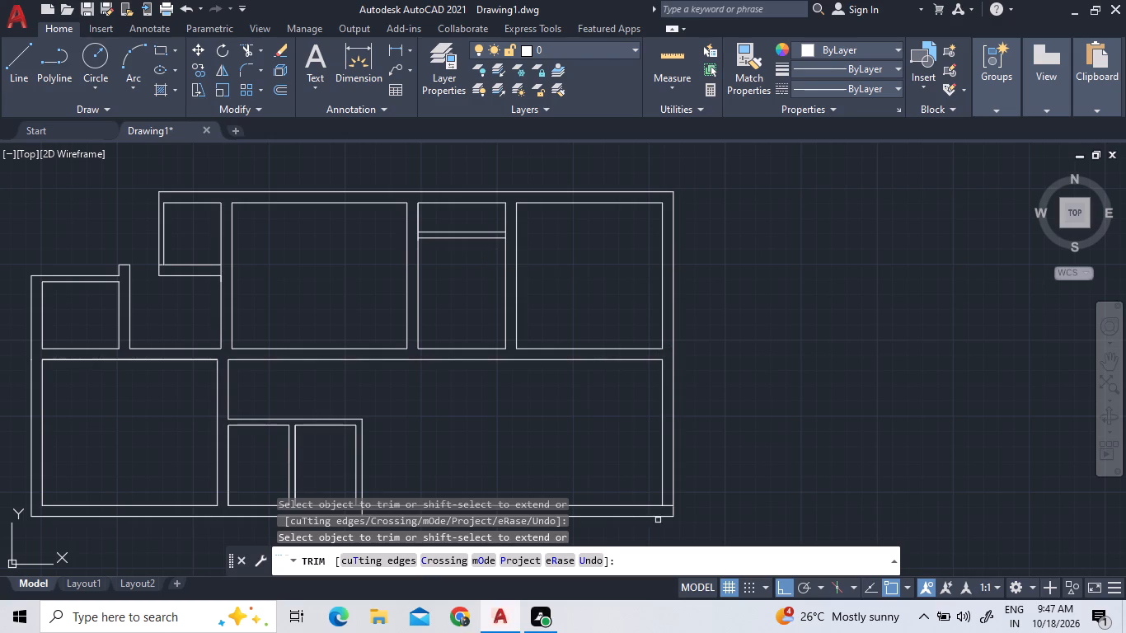
click(667, 504)
right_click(719, 414)
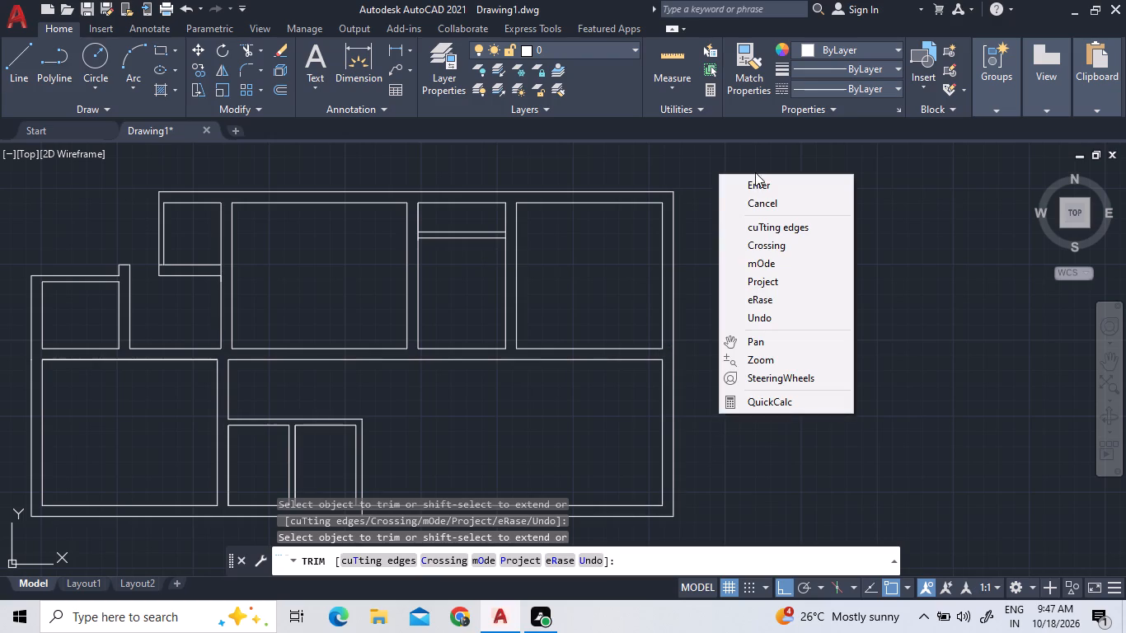
click(756, 189)
Trim the extra segments where the small lower rooms' right wall meets the bottom wall.
scroll(387, 450, down, 2)
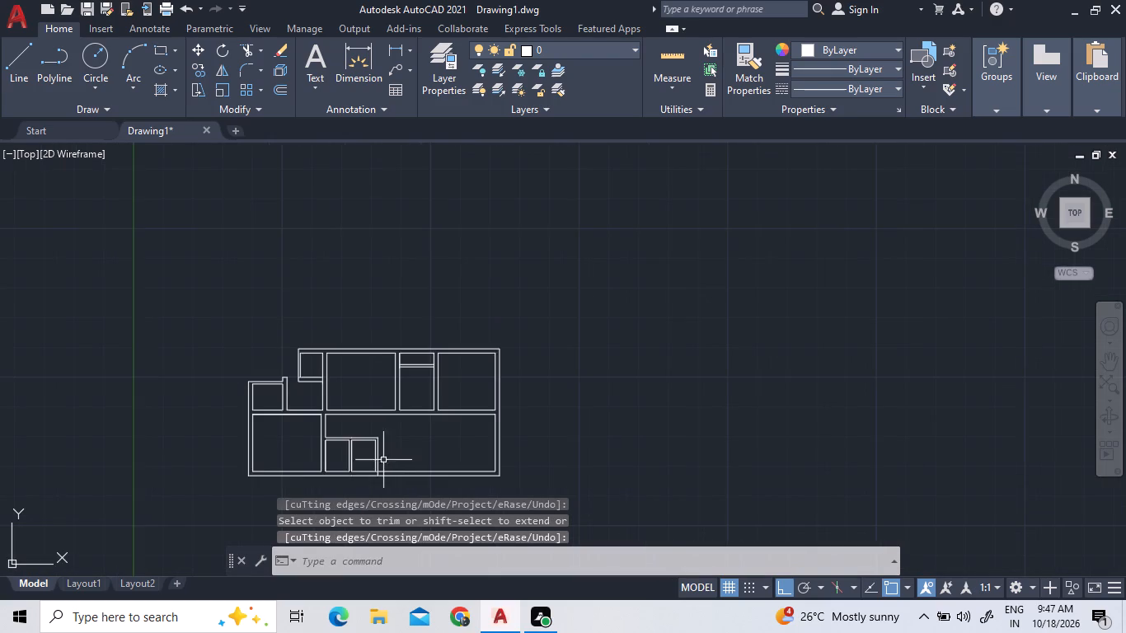
scroll(371, 484, up, 2)
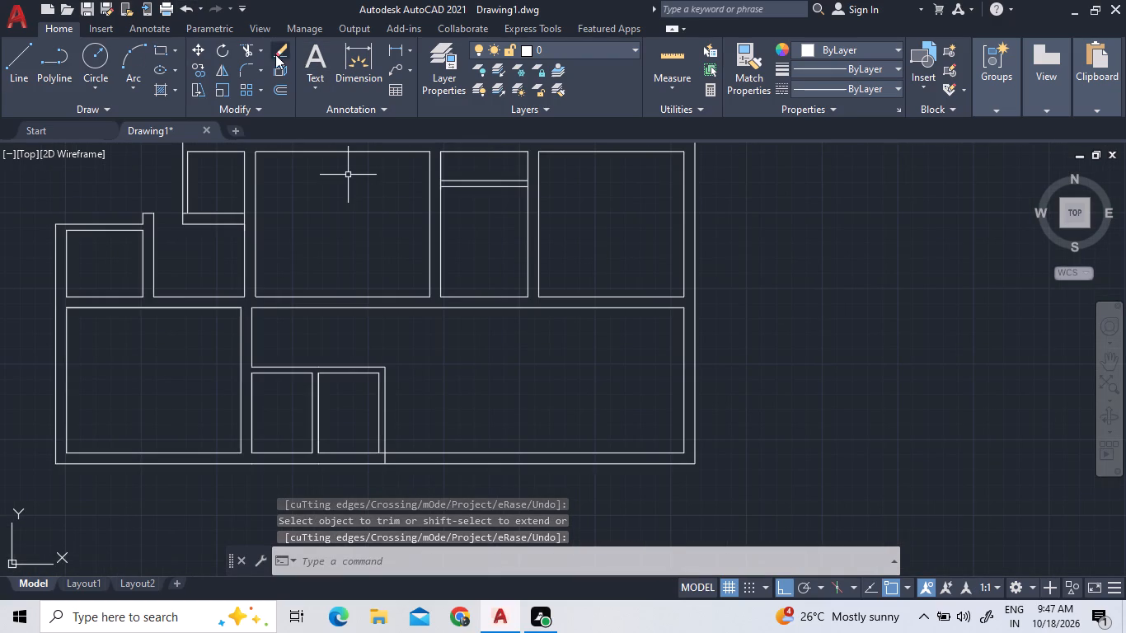
click(254, 55)
scroll(400, 445, up, 3)
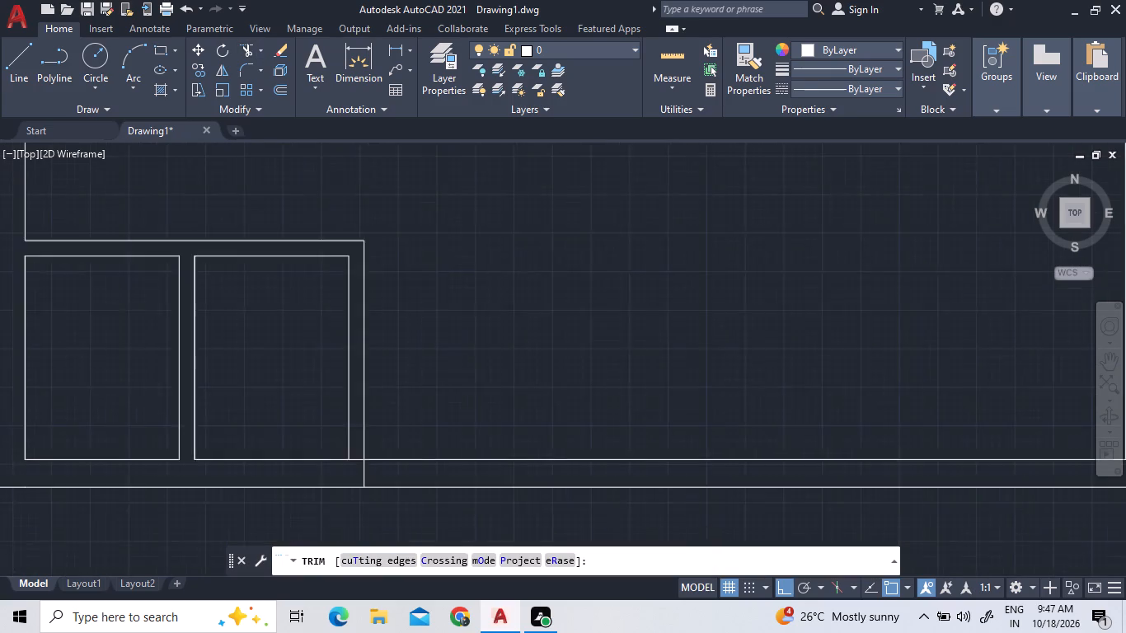
click(349, 474)
click(340, 463)
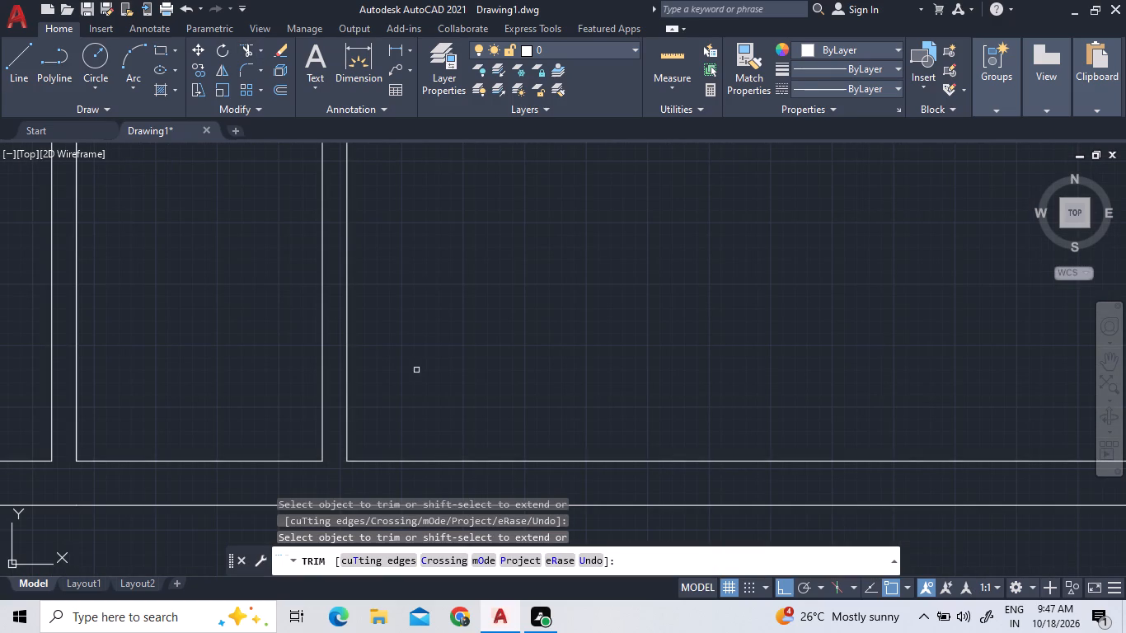
scroll(416, 370, down, 2)
right_click(490, 305)
click(495, 311)
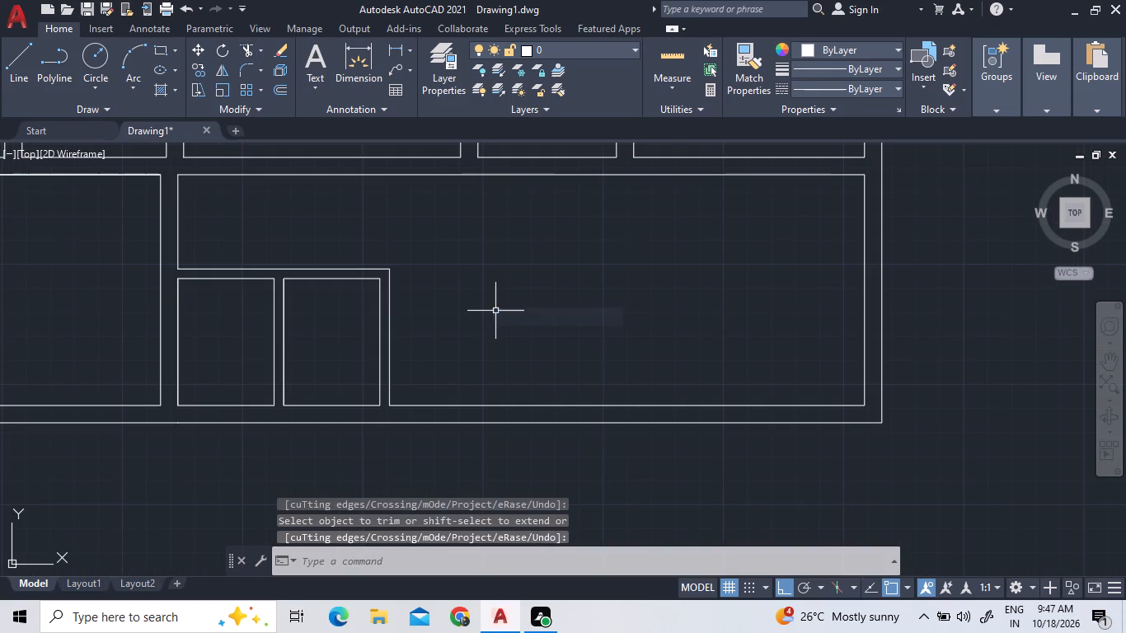
Quick-measure the new large lower-right room and the bottom wall.
scroll(479, 292, down, 2)
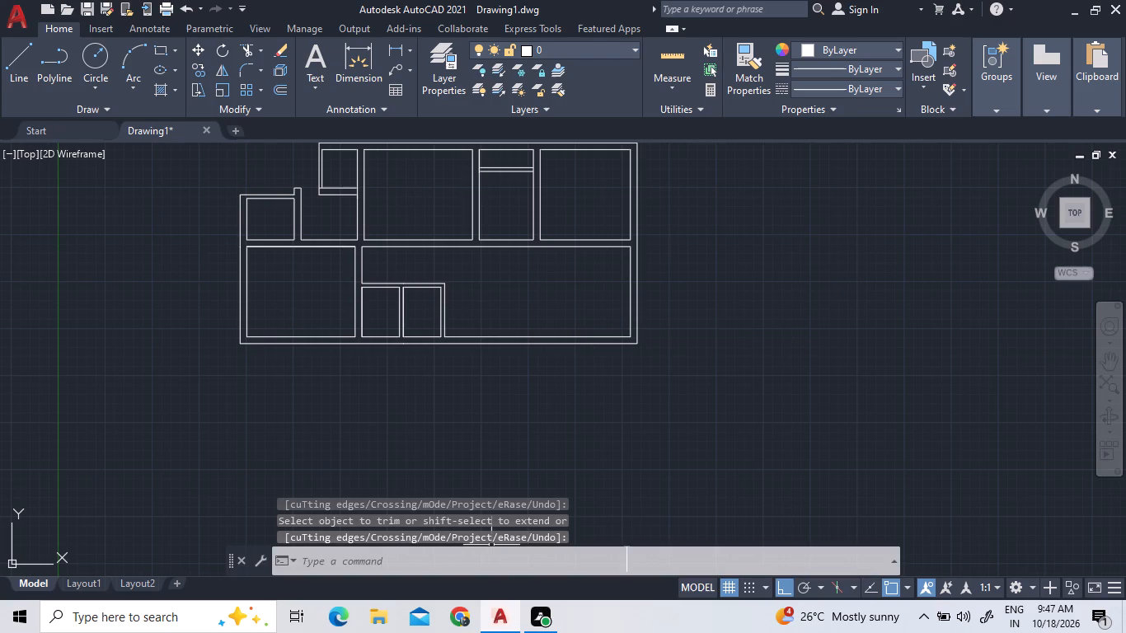
click(681, 68)
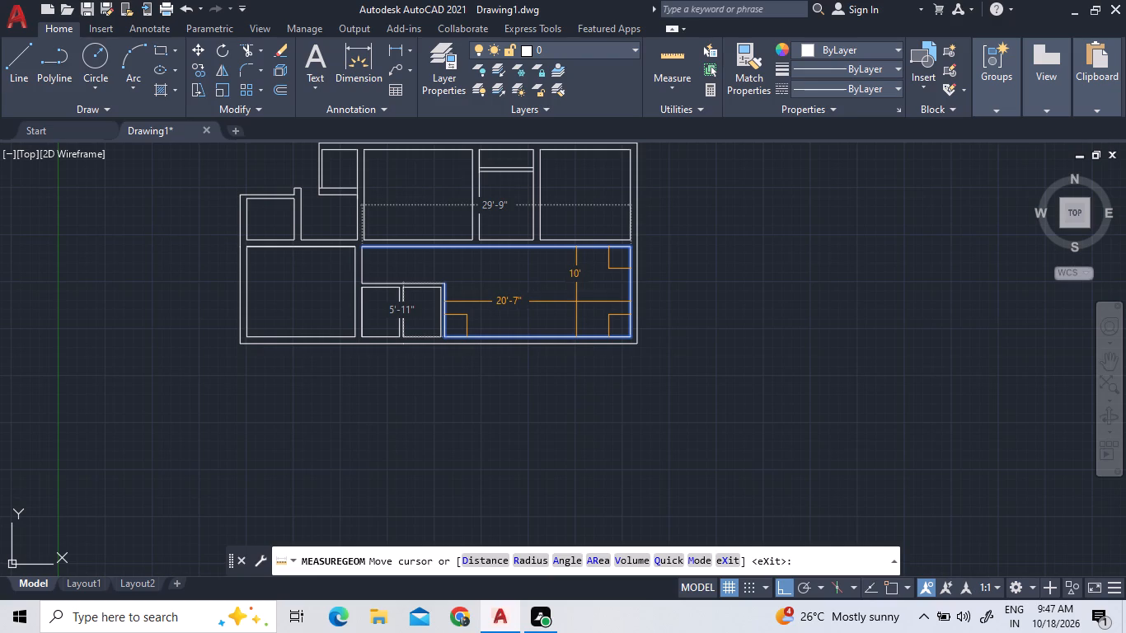
scroll(566, 346, down, 1)
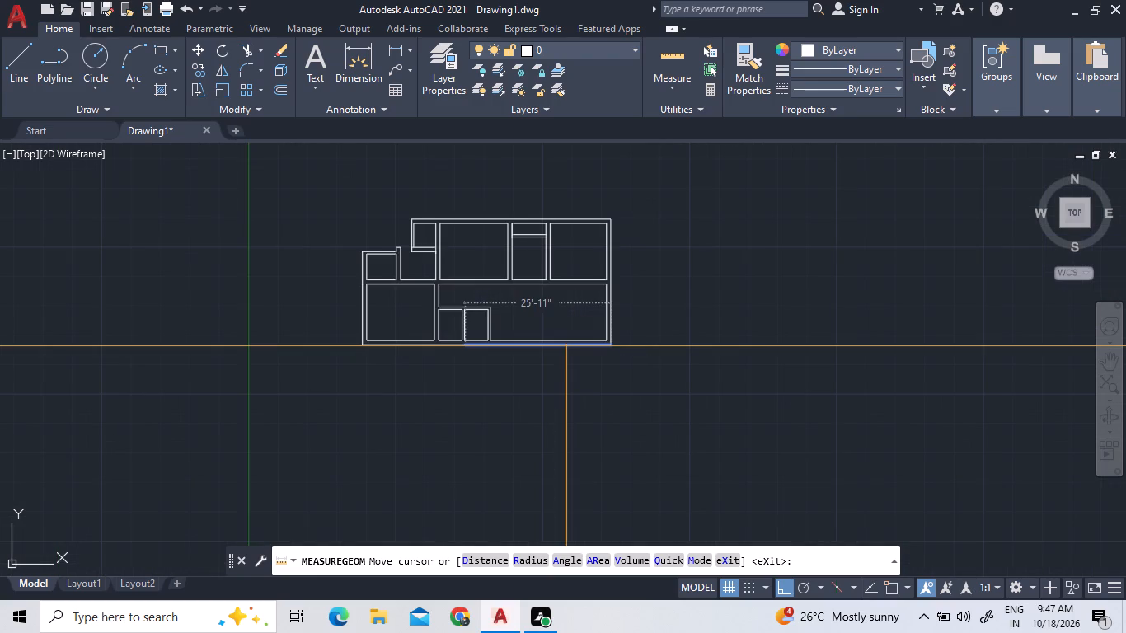
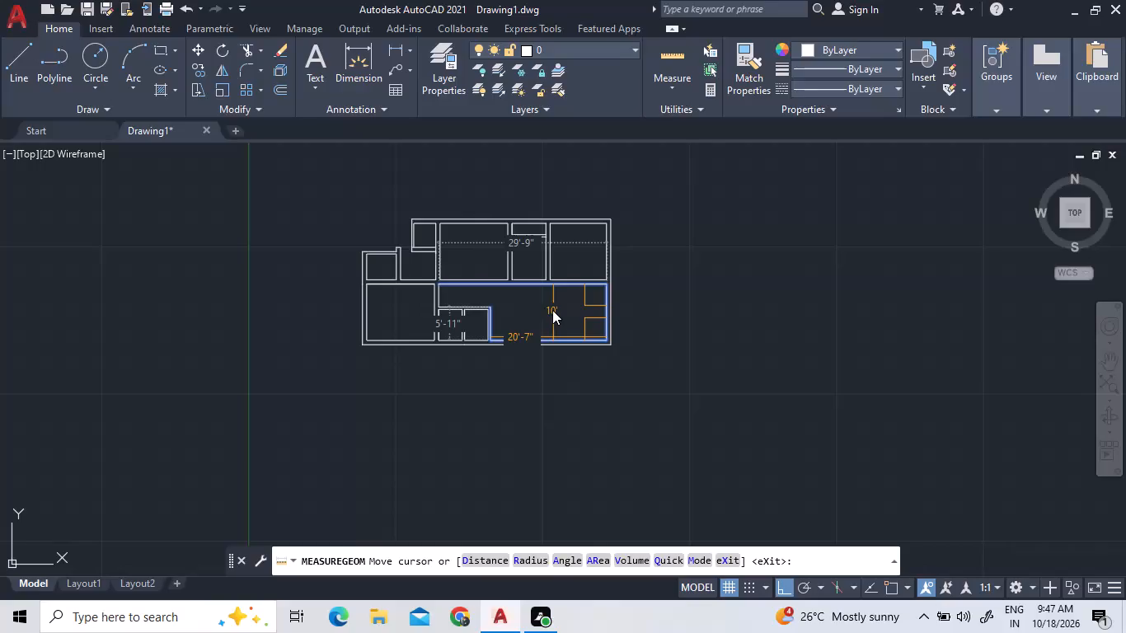
Finish quick-measuring the bottom wall of the large lower-right room.
scroll(552, 310, up, 3)
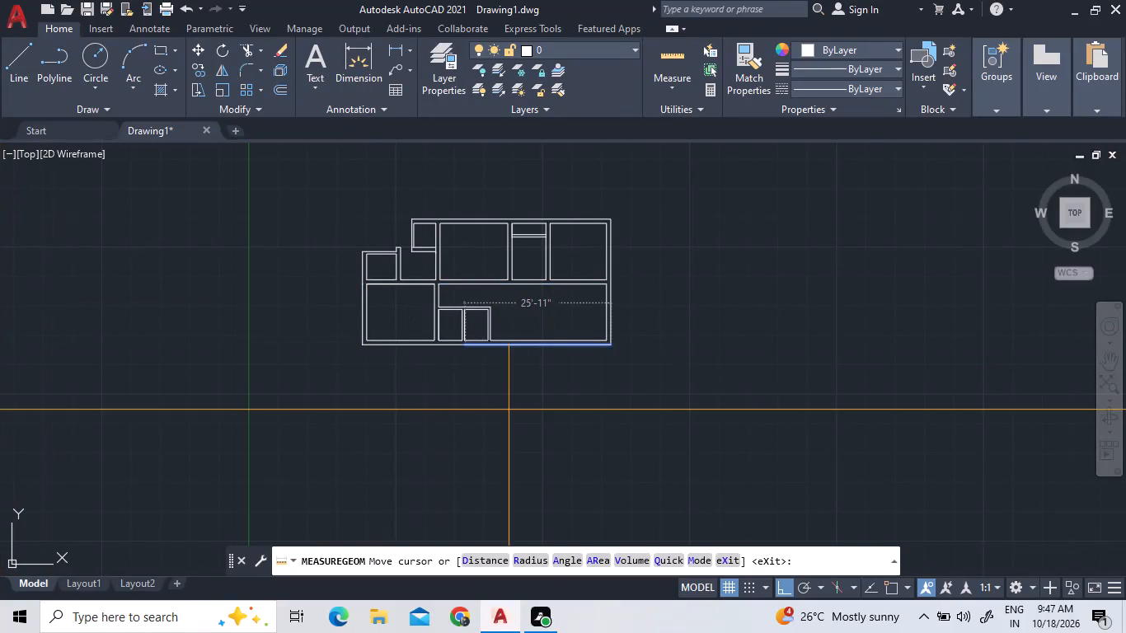
right_click(497, 459)
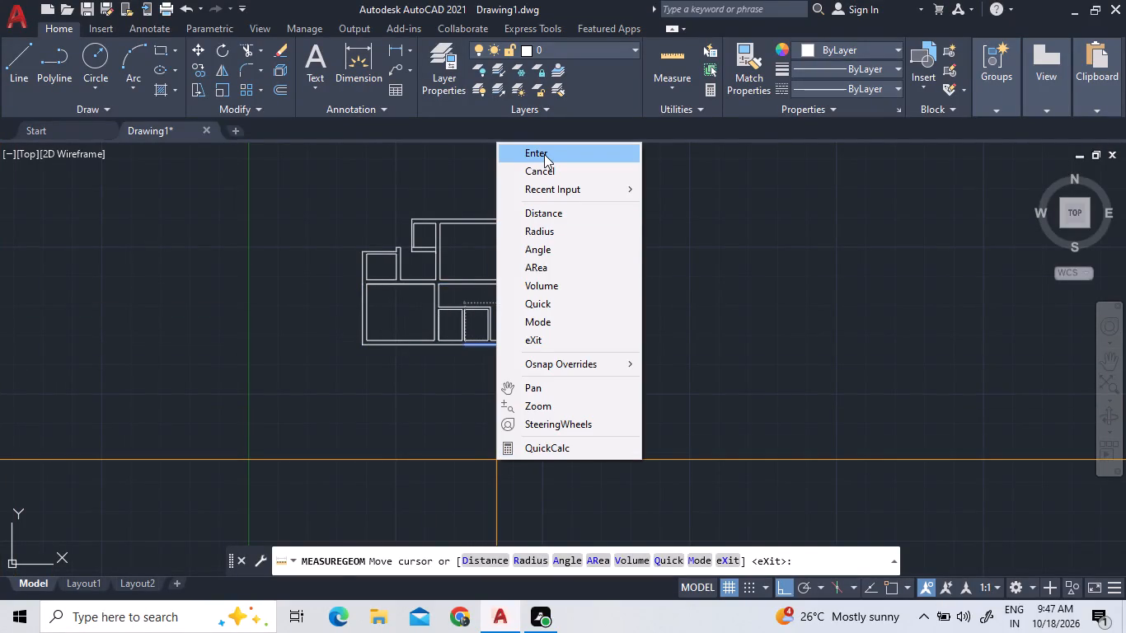
click(544, 154)
right_click(0, 631)
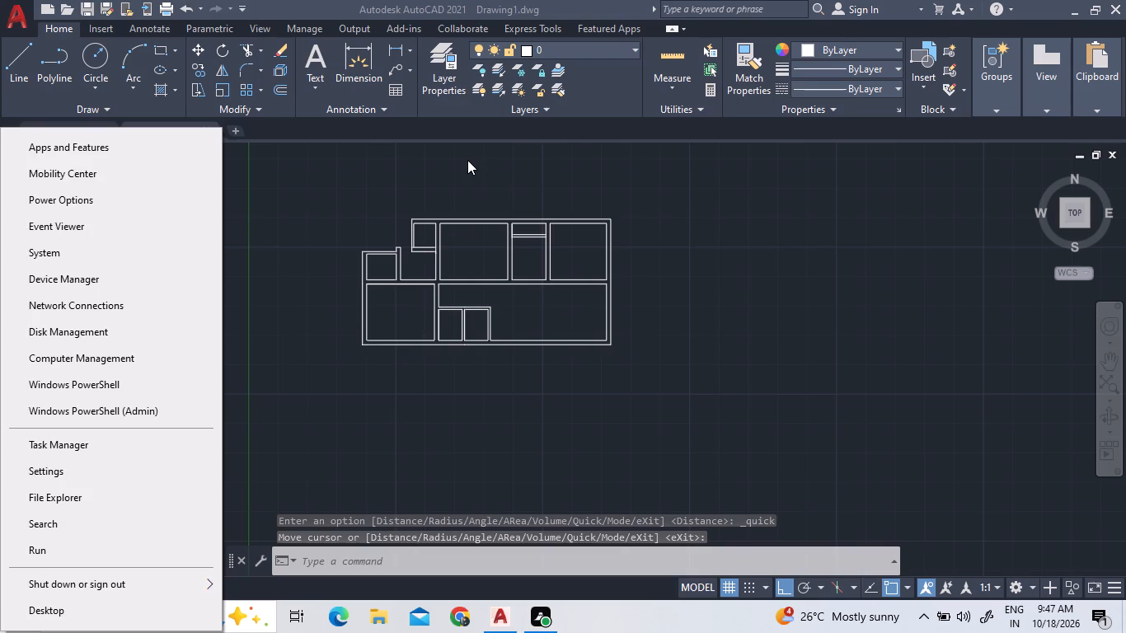
click(467, 160)
Examine the wall layout and junctions across the whole floor plan.
scroll(525, 209, up, 2)
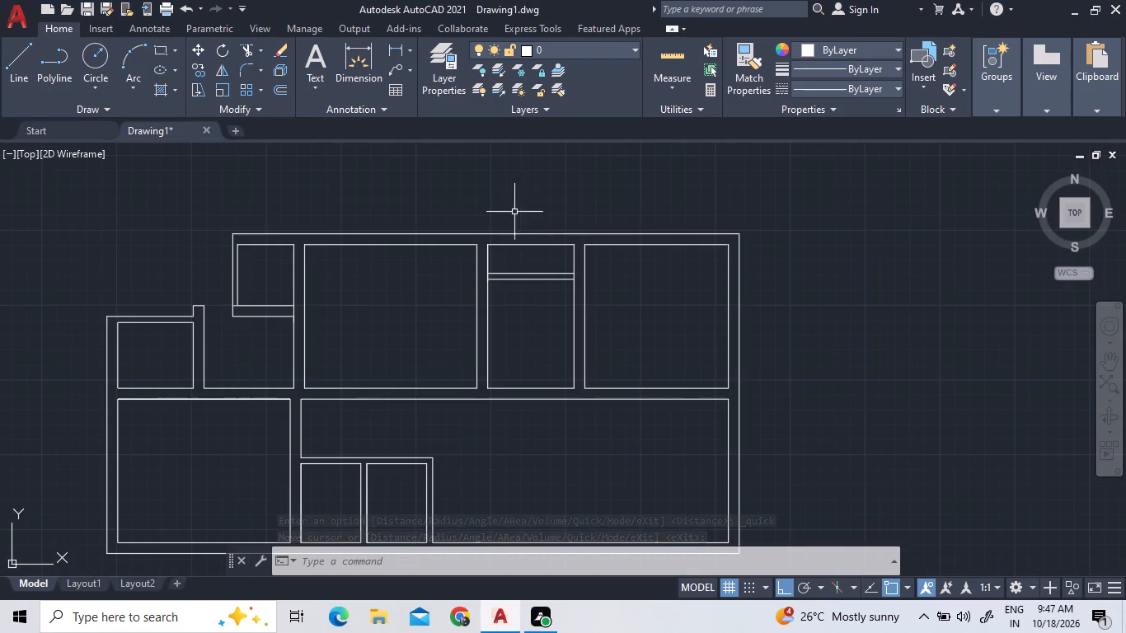
scroll(236, 320, up, 1)
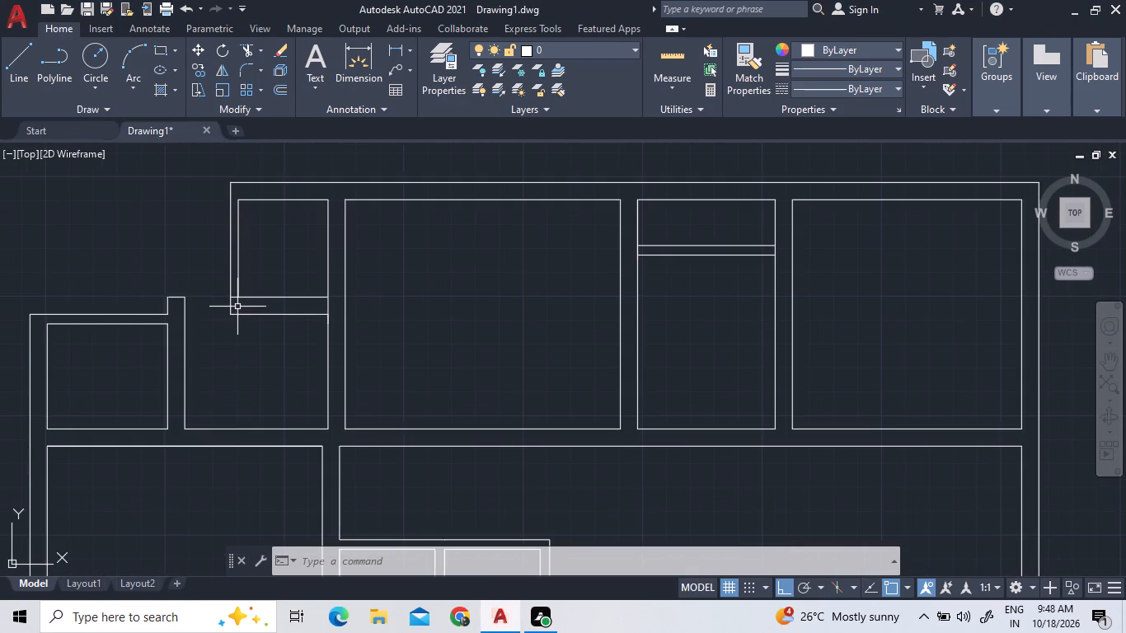
scroll(237, 307, down, 1)
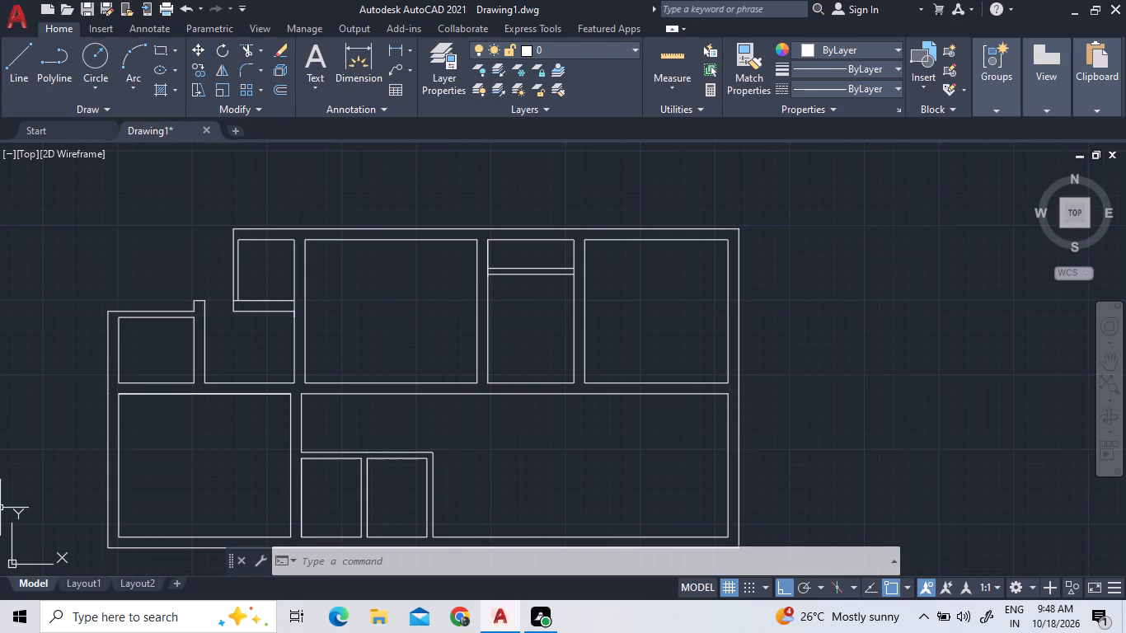
scroll(721, 240, down, 2)
scroll(709, 298, up, 1)
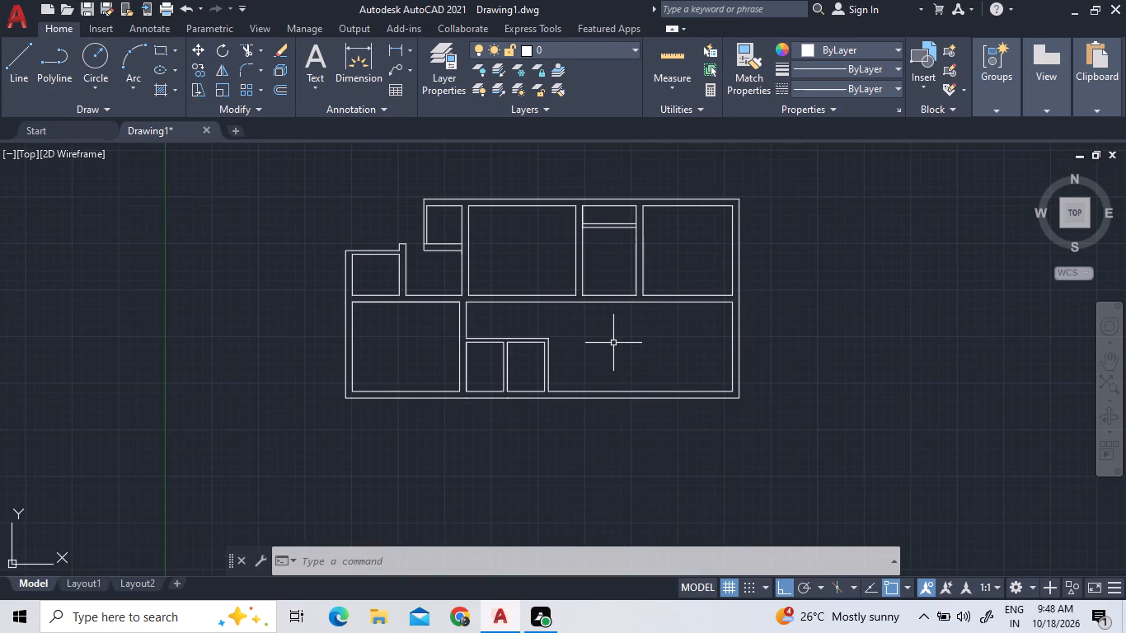
scroll(568, 340, down, 1)
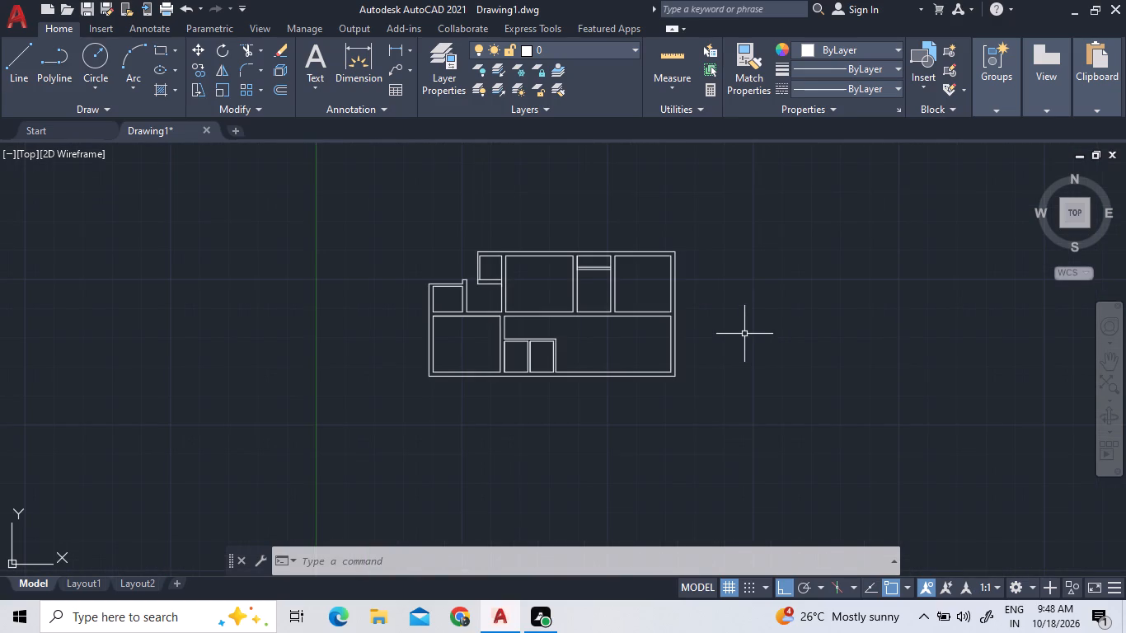
scroll(699, 317, up, 1)
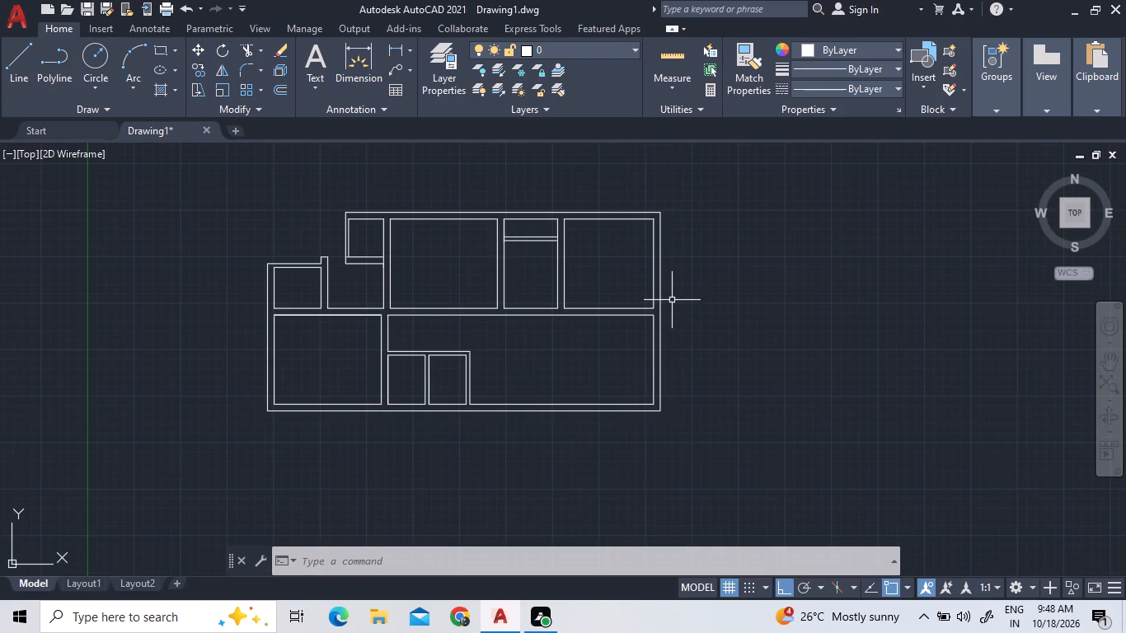
scroll(669, 302, up, 1)
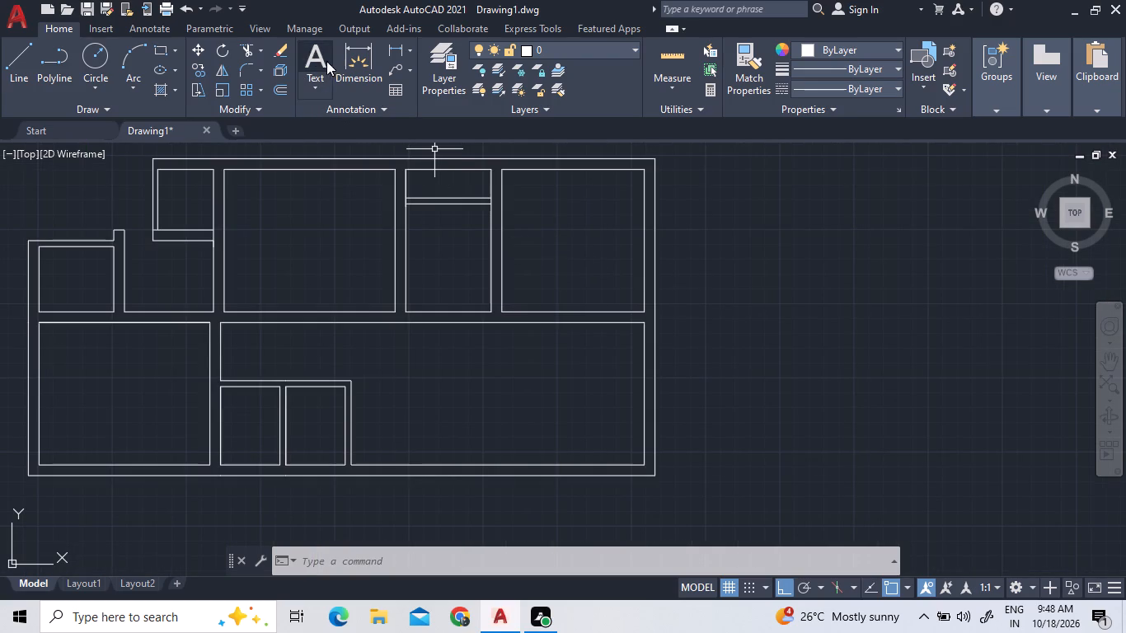
Draw a 9" line across the middle wall, down from the inner bottom-left corner of the upper-right room.
click(24, 59)
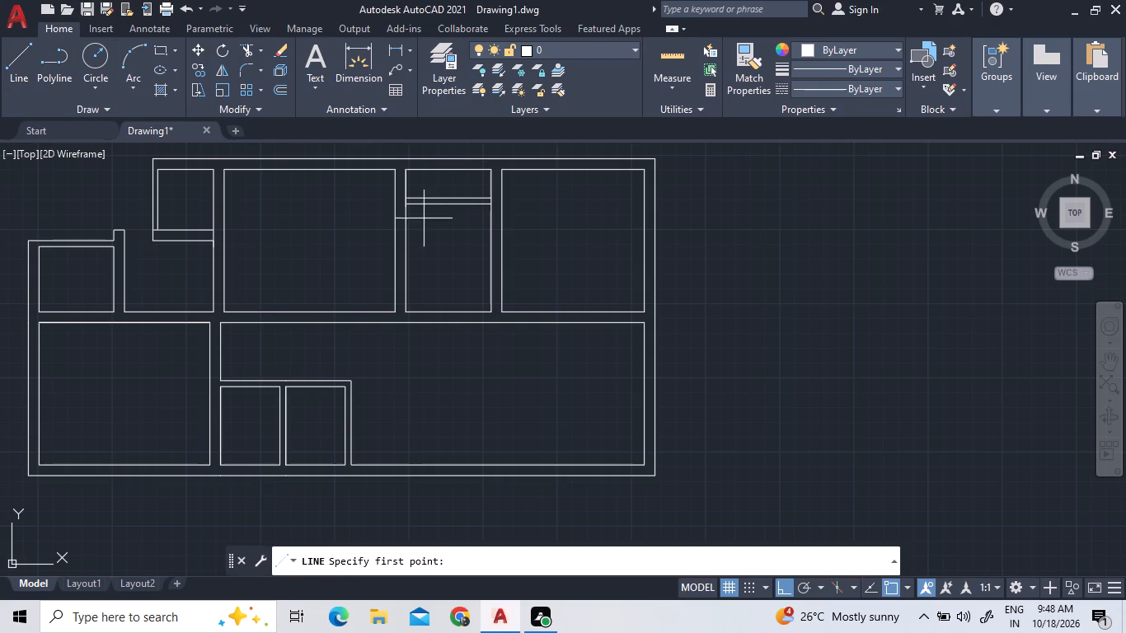
scroll(509, 315, up, 4)
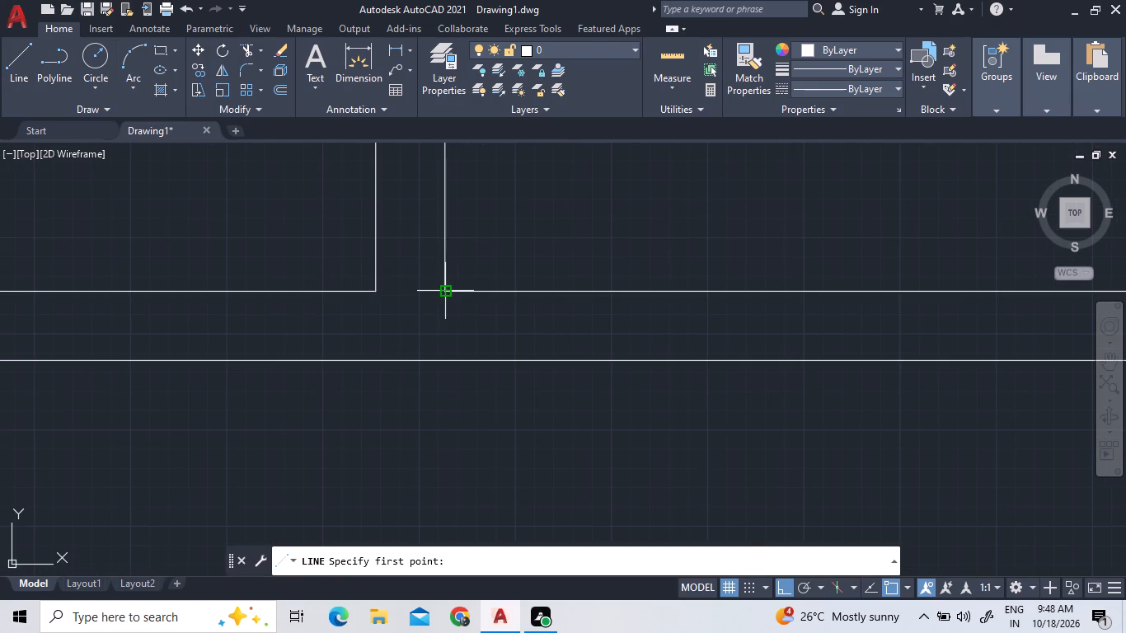
triple_click(447, 290)
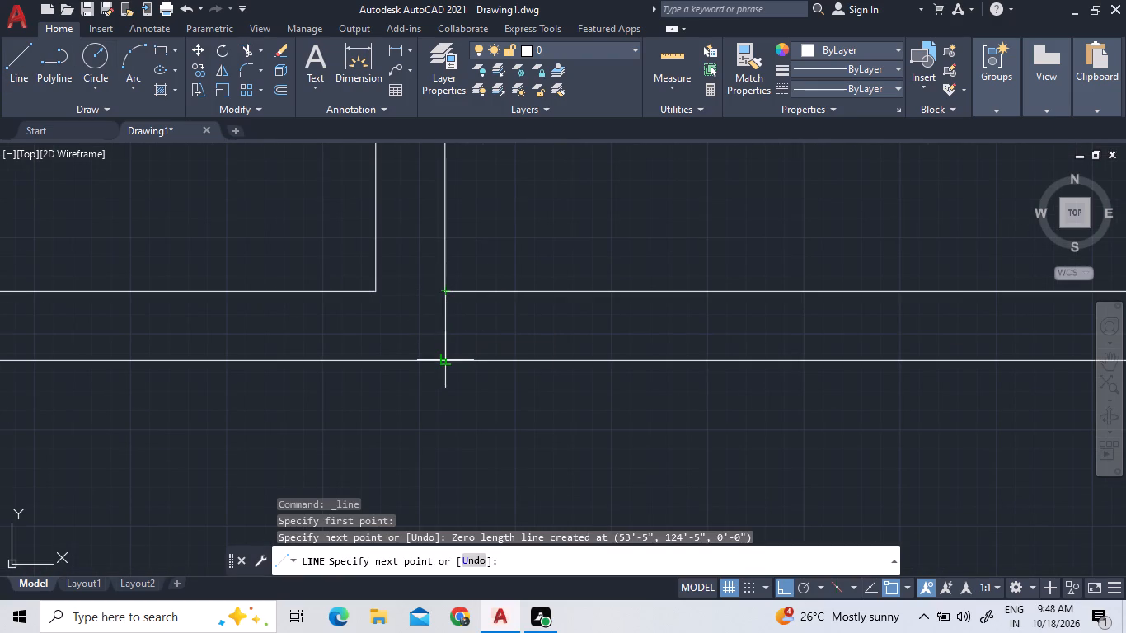
click(444, 361)
right_click(510, 228)
click(521, 247)
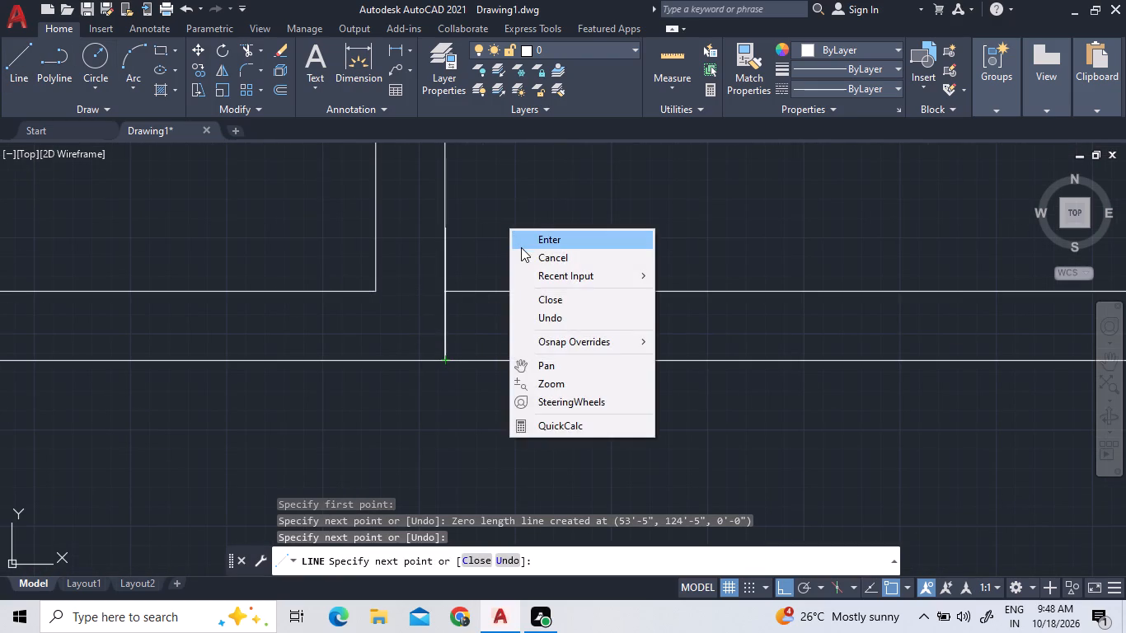
scroll(502, 270, down, 3)
scroll(641, 257, down, 1)
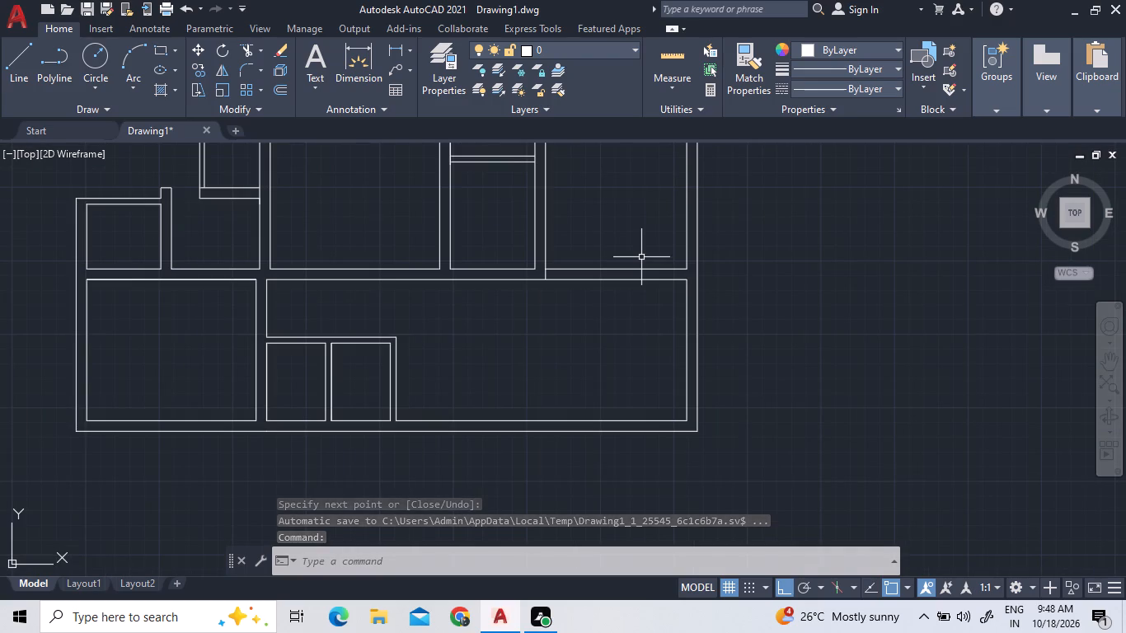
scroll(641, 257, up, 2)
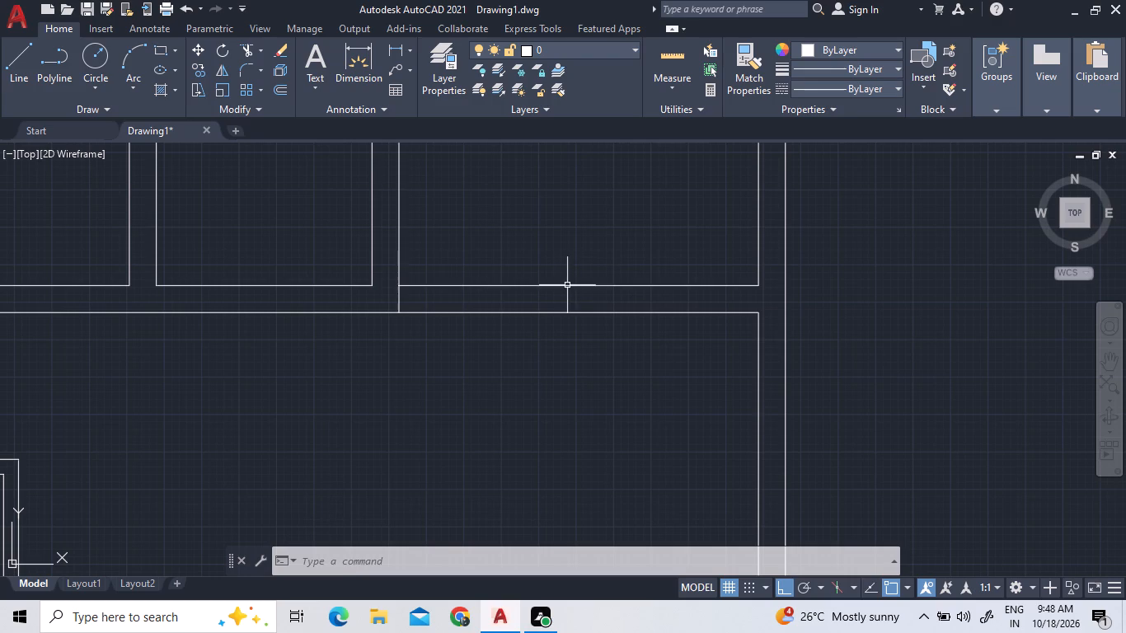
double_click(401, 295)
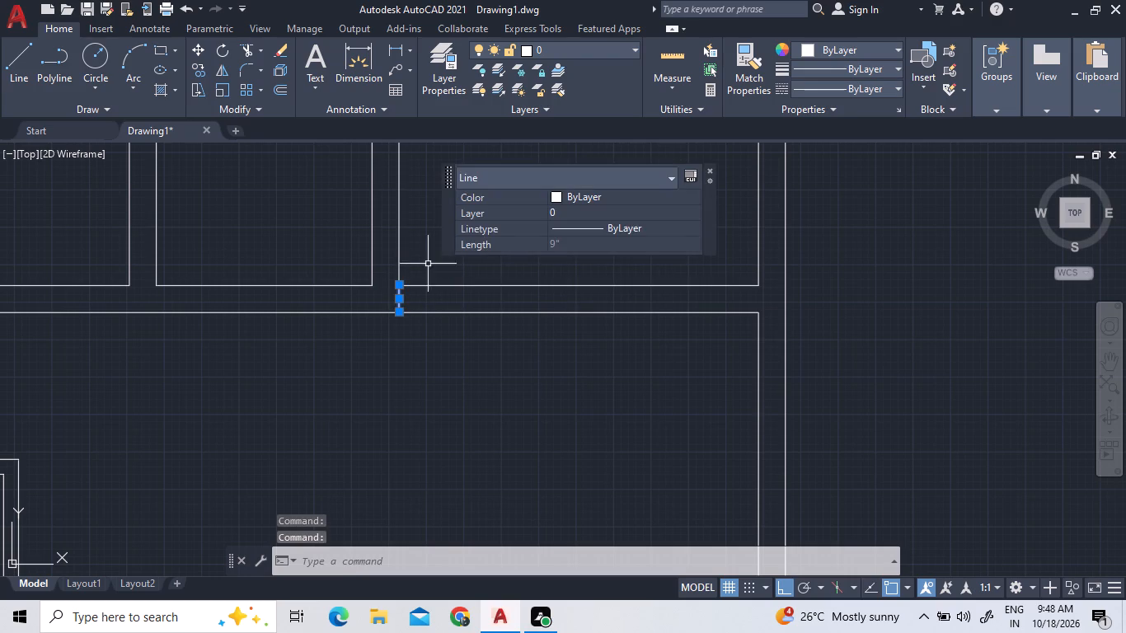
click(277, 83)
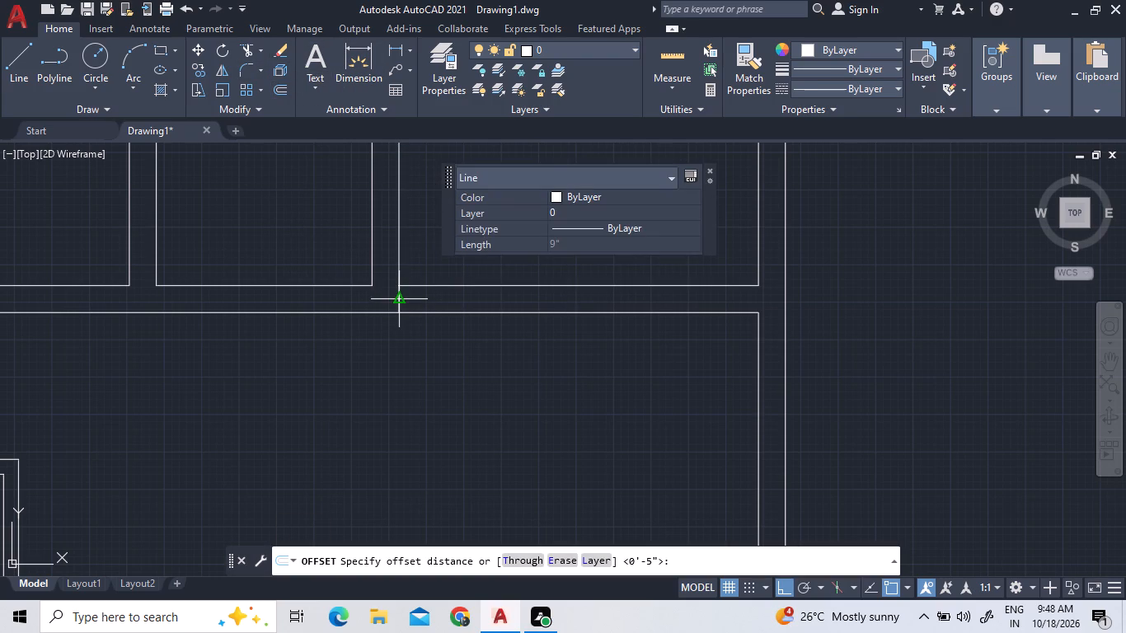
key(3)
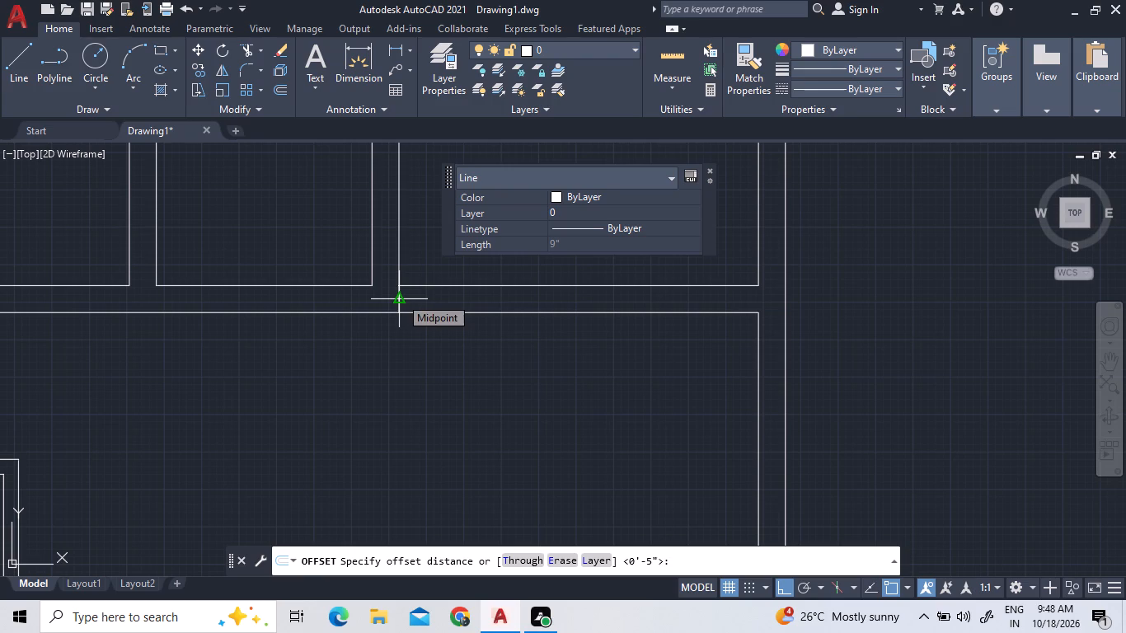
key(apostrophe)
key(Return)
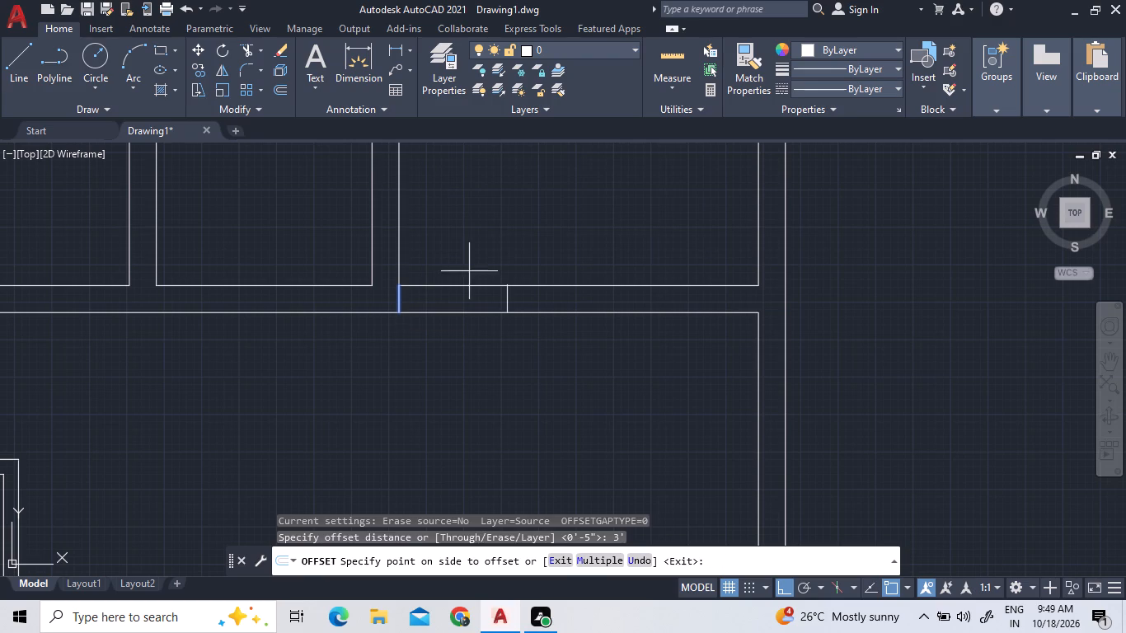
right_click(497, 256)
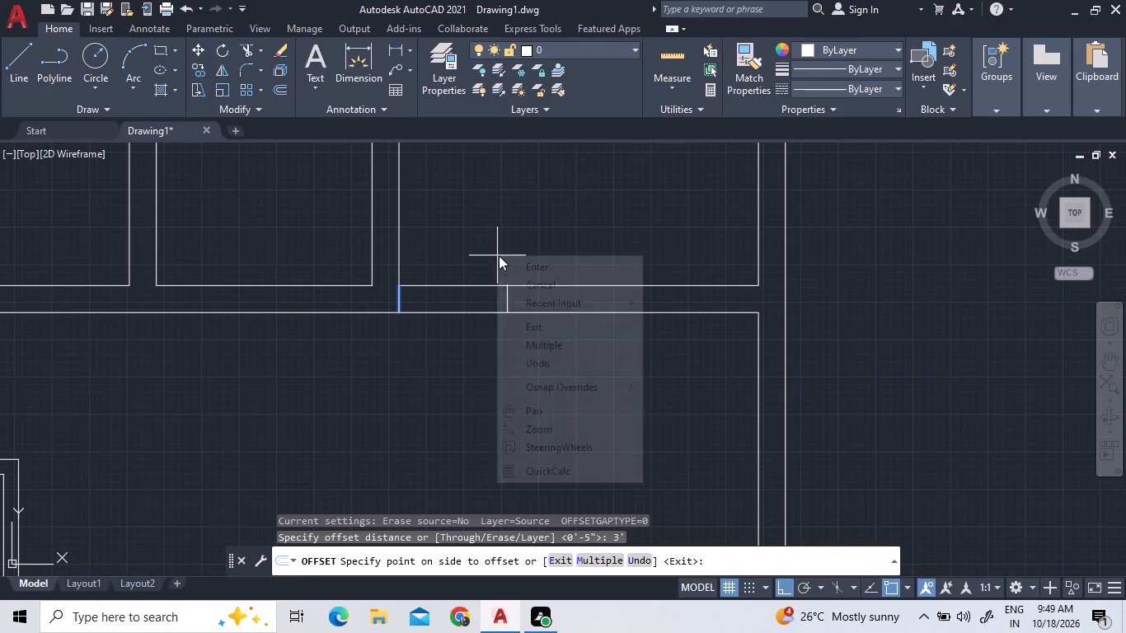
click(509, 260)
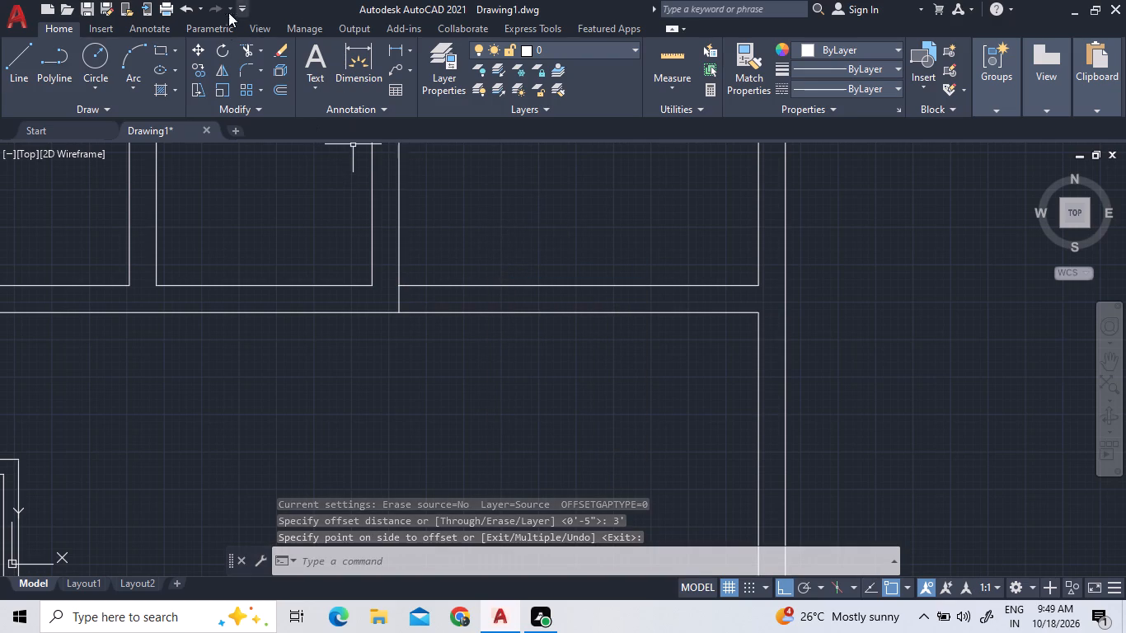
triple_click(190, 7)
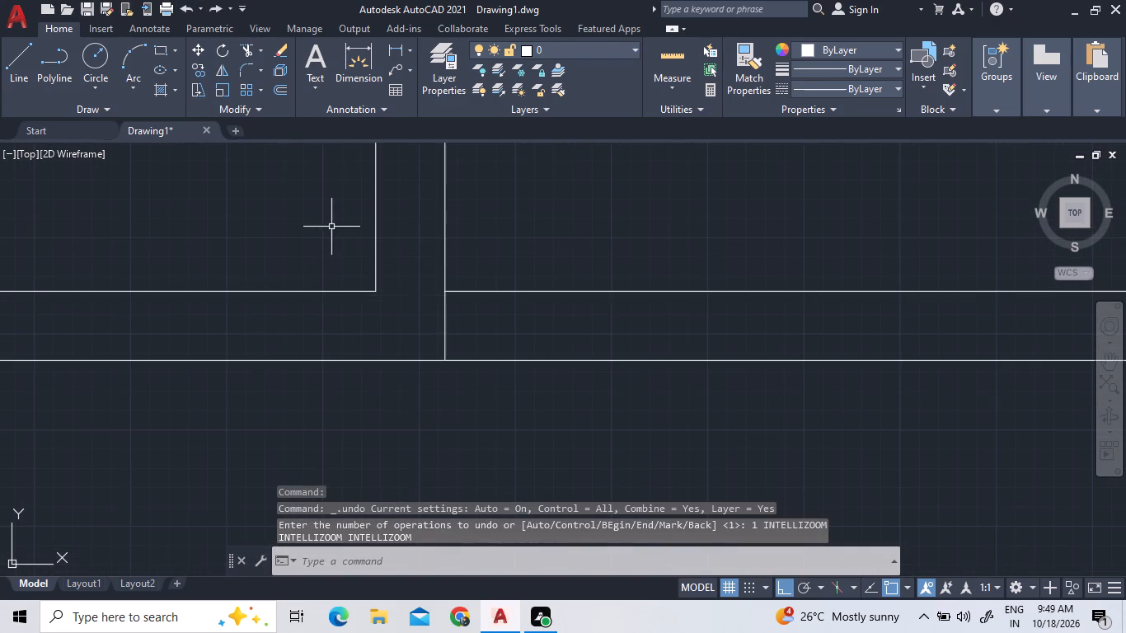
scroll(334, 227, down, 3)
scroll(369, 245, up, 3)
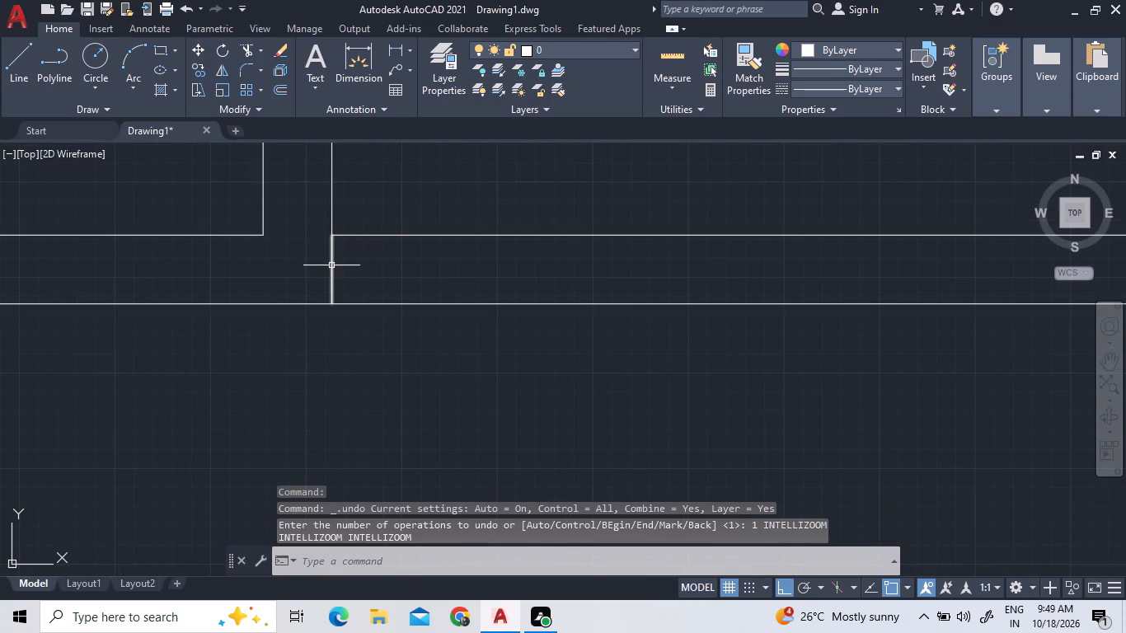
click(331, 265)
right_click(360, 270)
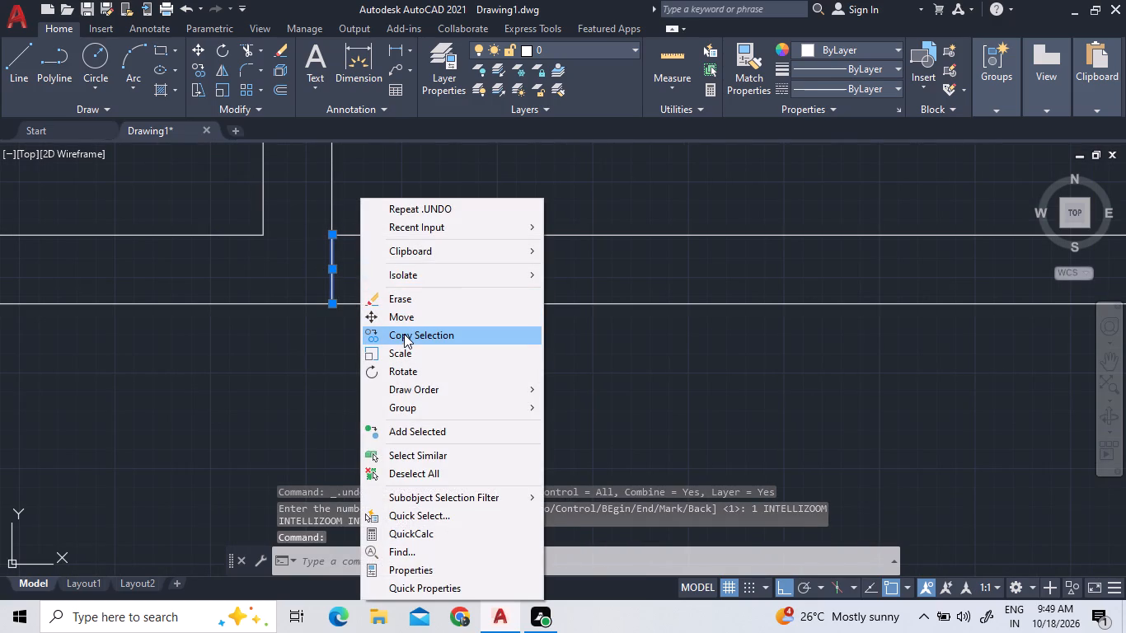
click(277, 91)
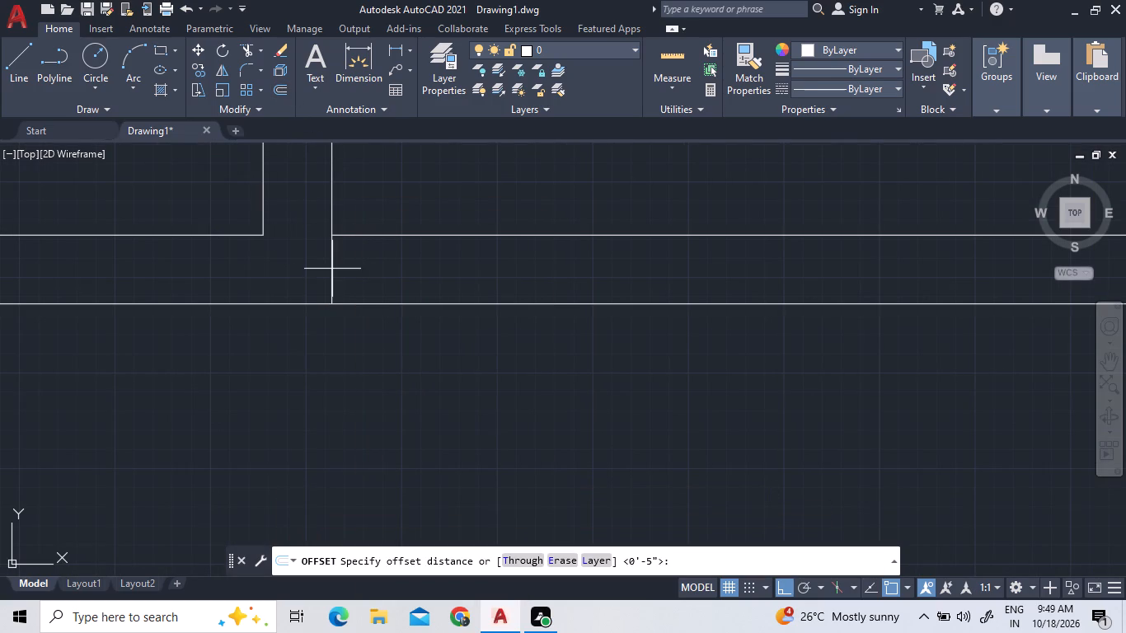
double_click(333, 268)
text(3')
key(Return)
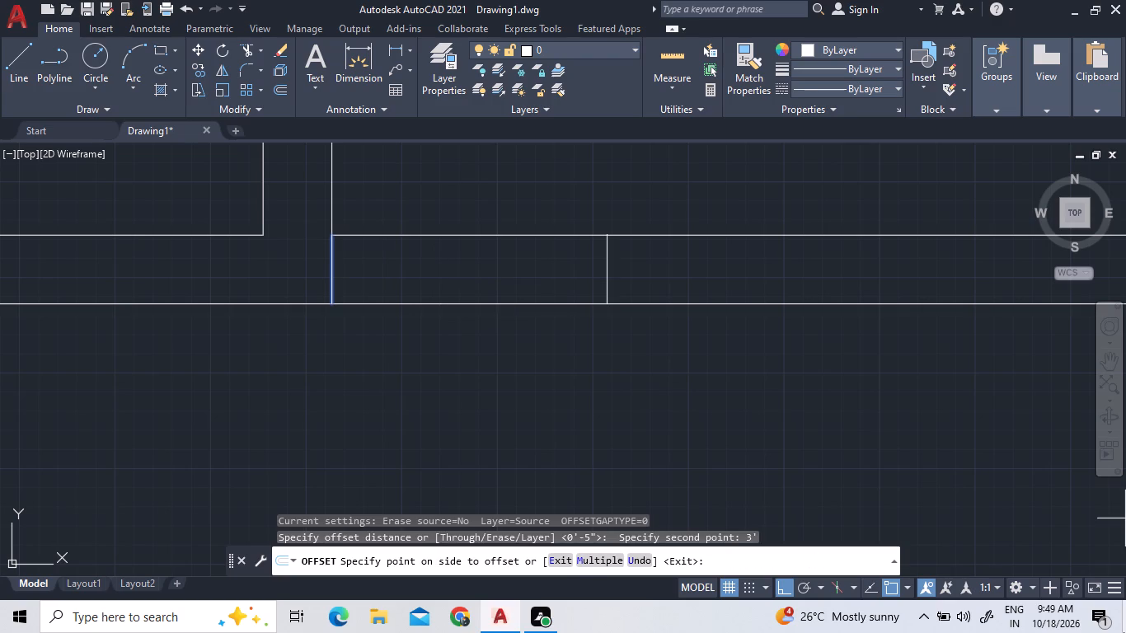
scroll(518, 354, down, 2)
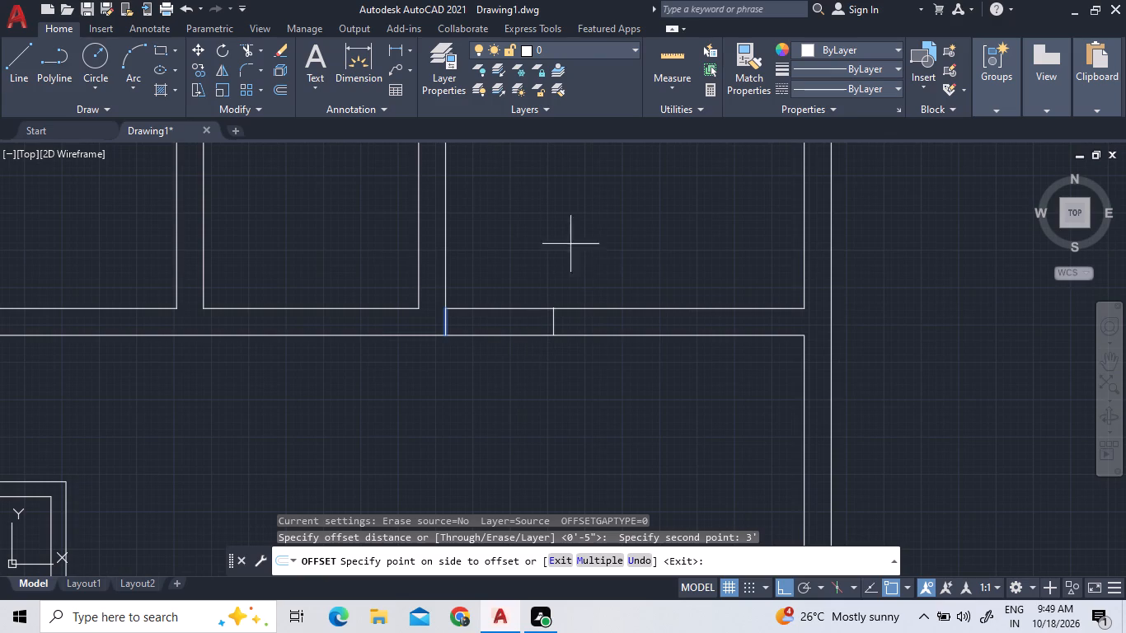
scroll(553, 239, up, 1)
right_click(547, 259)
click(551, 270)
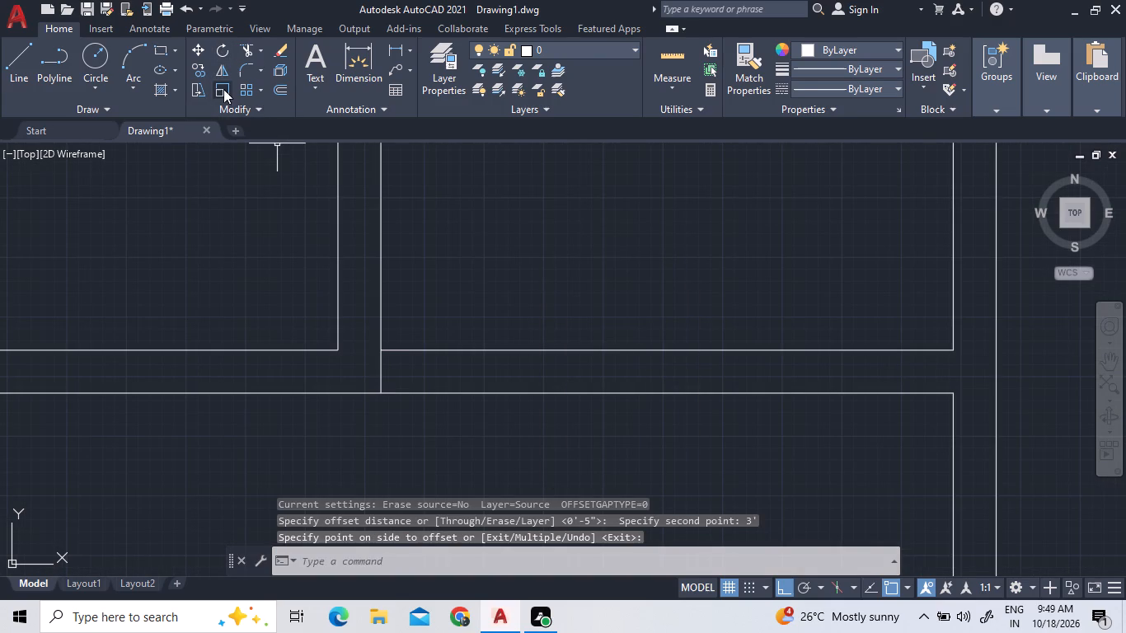
Offset the short line across the middle wall by 3' toward the outer right wall.
click(274, 90)
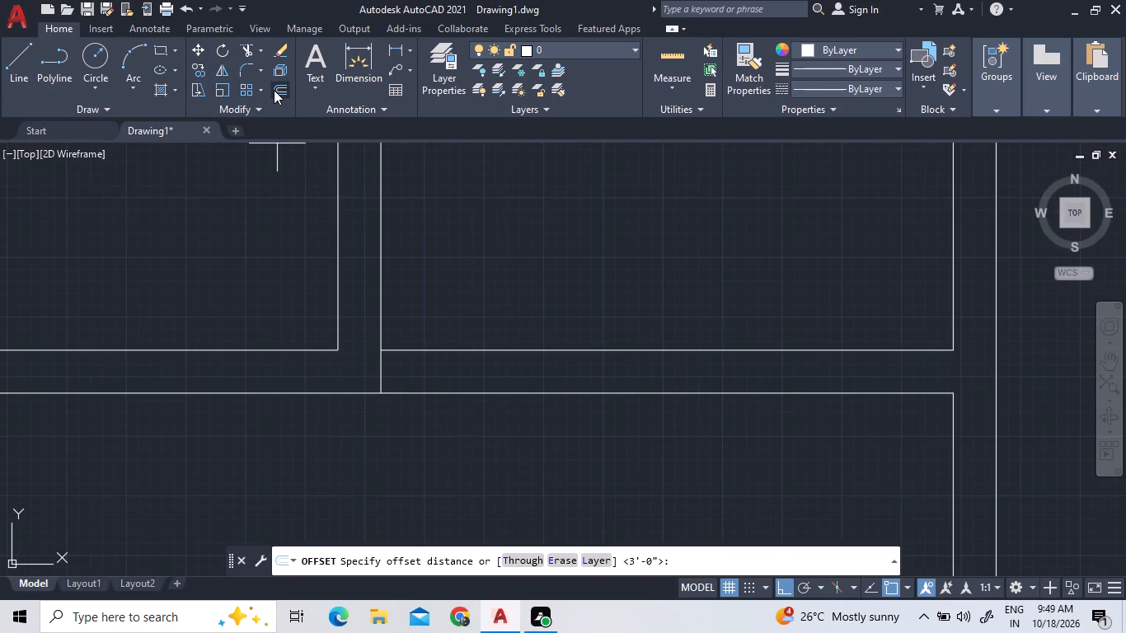
text(3')
key(Return)
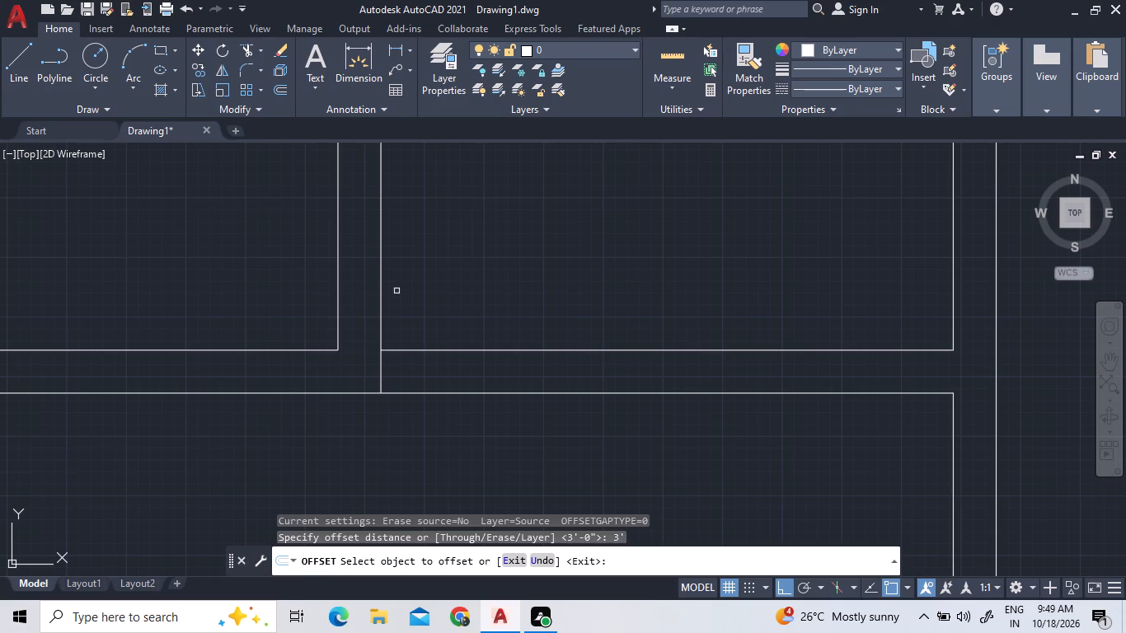
double_click(380, 378)
double_click(533, 386)
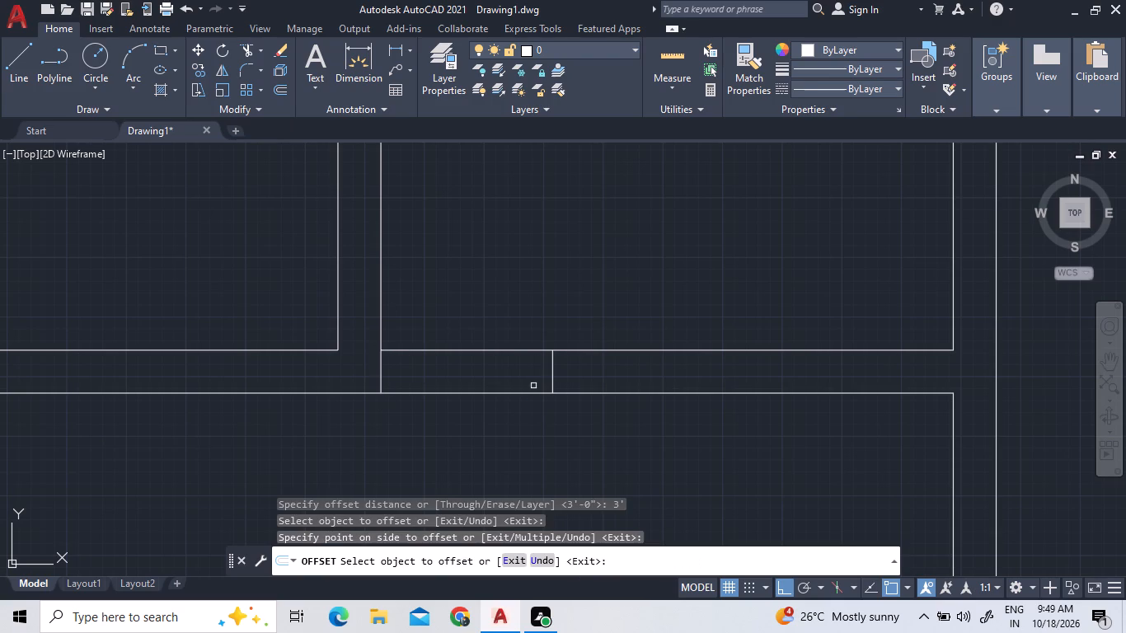
right_click(532, 321)
click(536, 328)
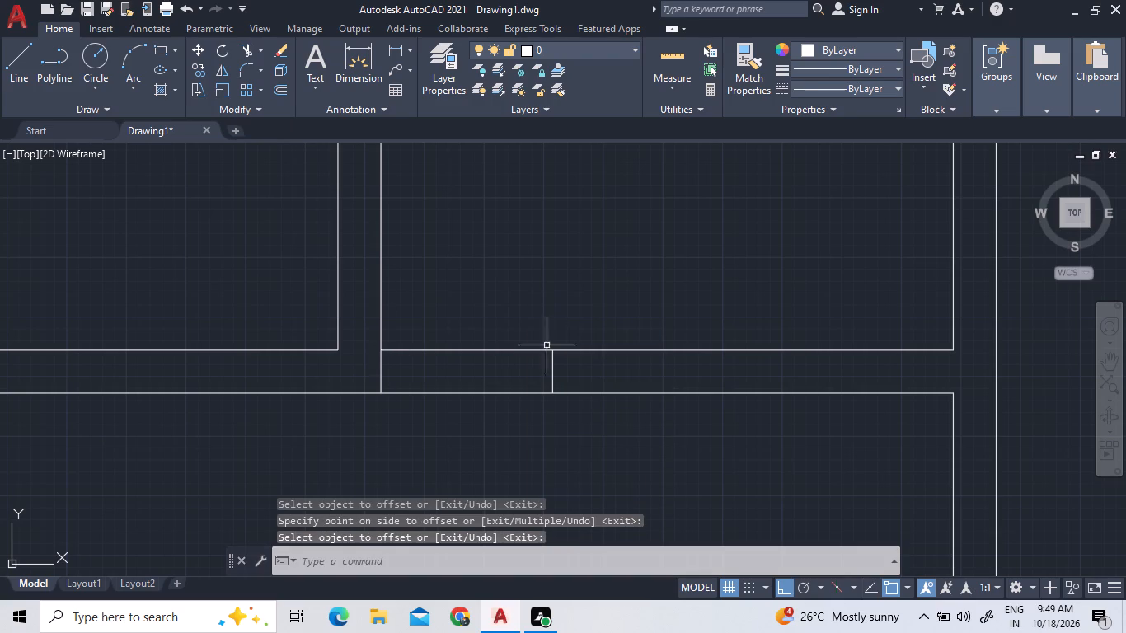
Insert the Door - Imperial block from the Architectural tool palette, just beside the wall junction near the 3' opening, and close the palette.
text(tp)
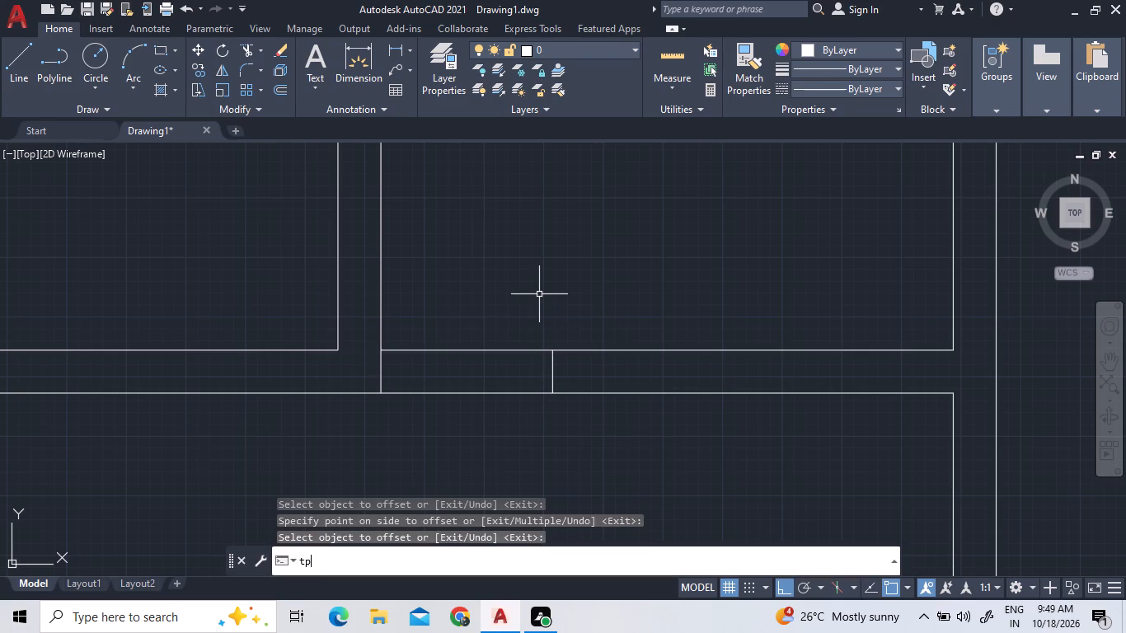
key(Return)
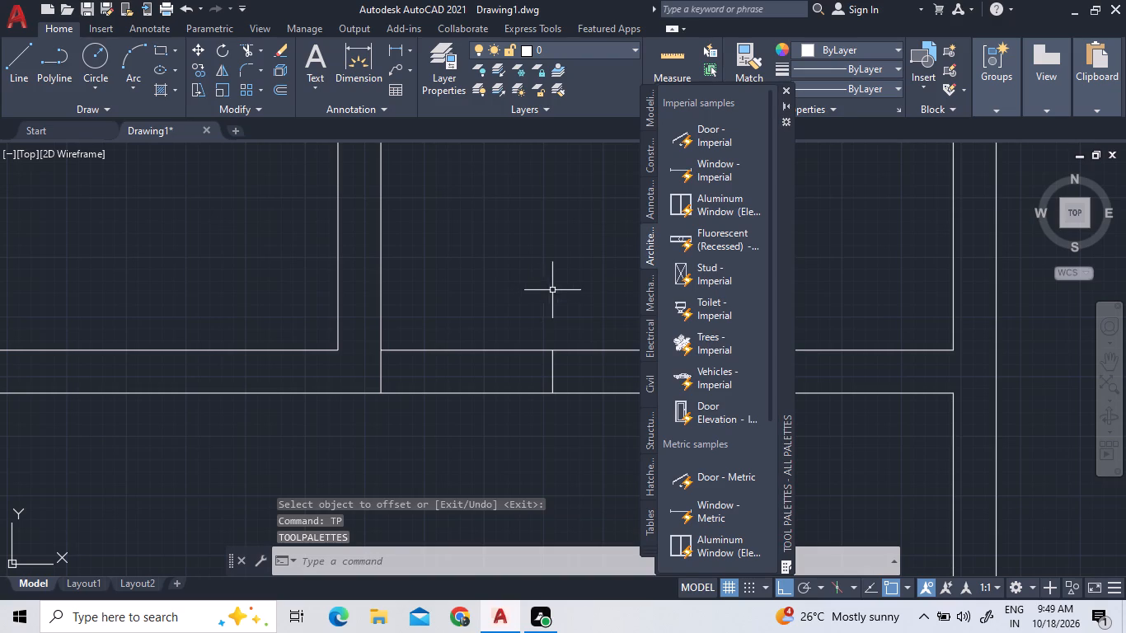
double_click(702, 133)
drag(671, 139, 420, 207)
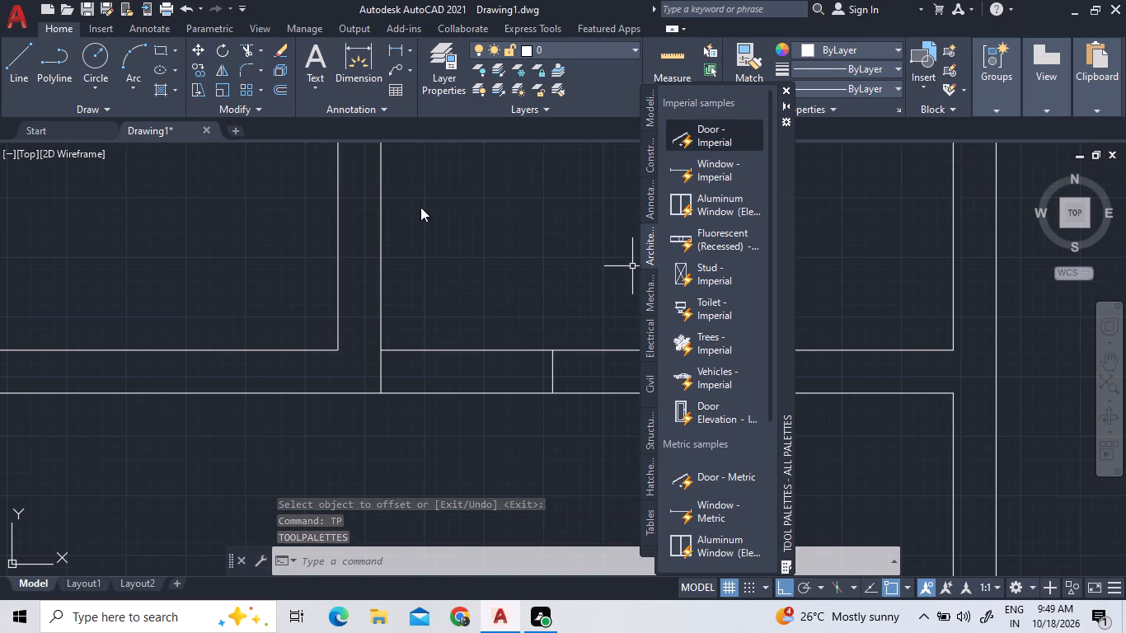
drag(420, 207, 412, 216)
click(403, 226)
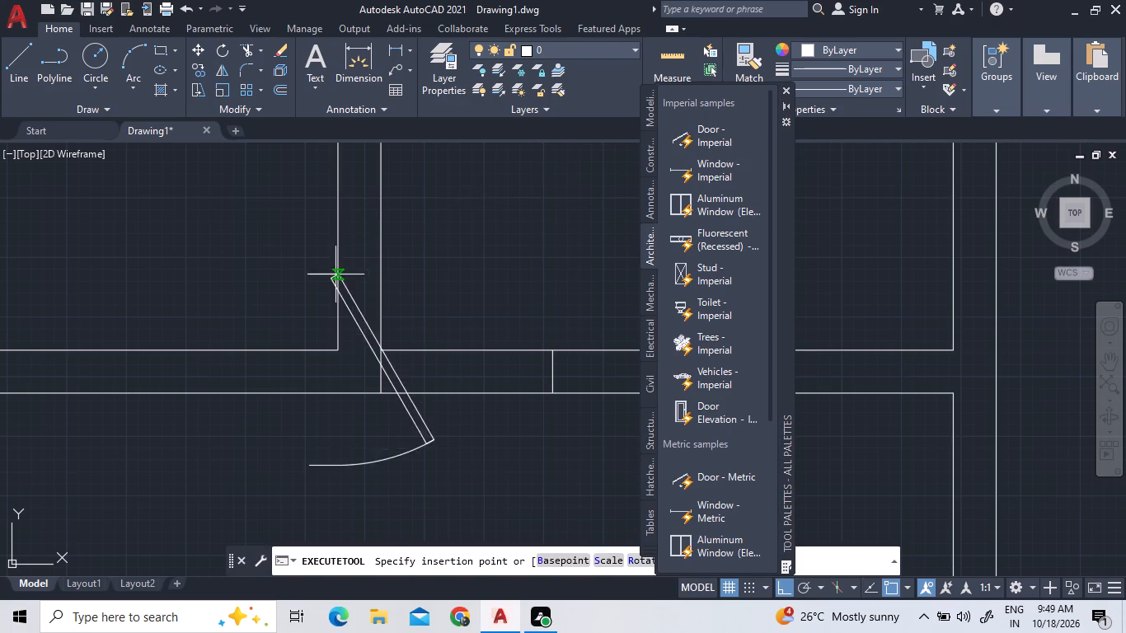
double_click(281, 302)
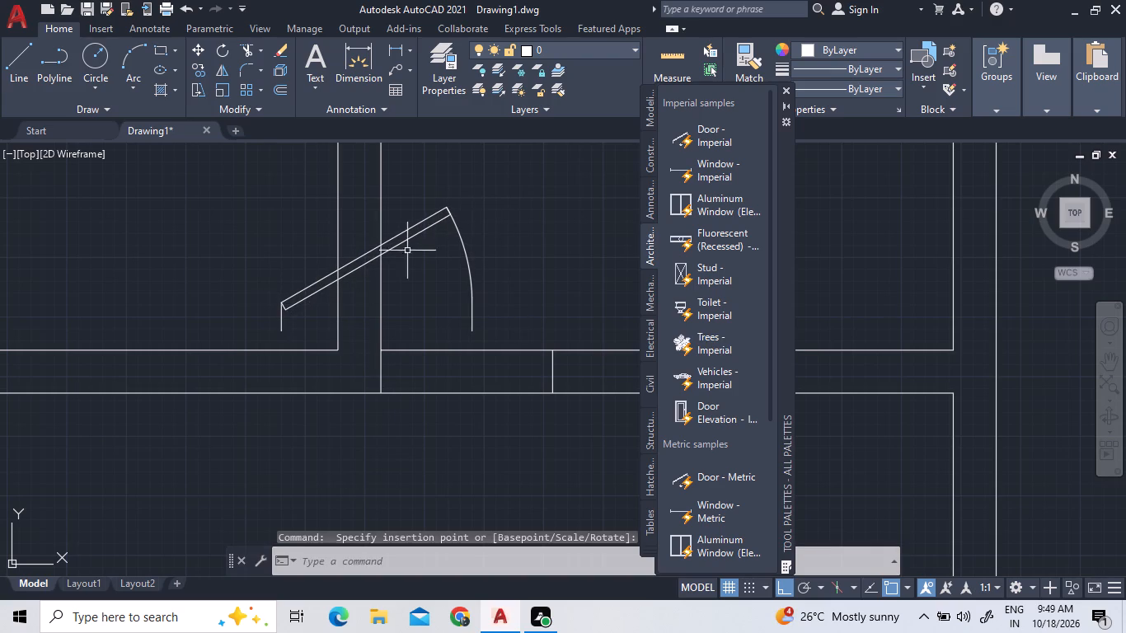
click(789, 87)
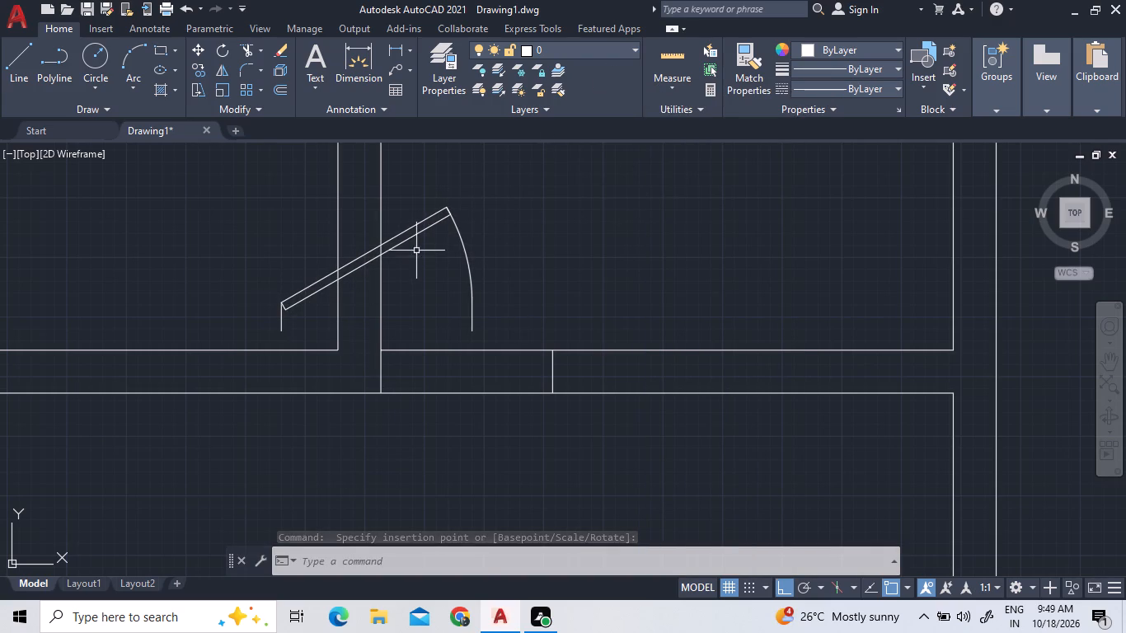
Set the inserted door's swing to Open 90º.
double_click(416, 241)
click(411, 190)
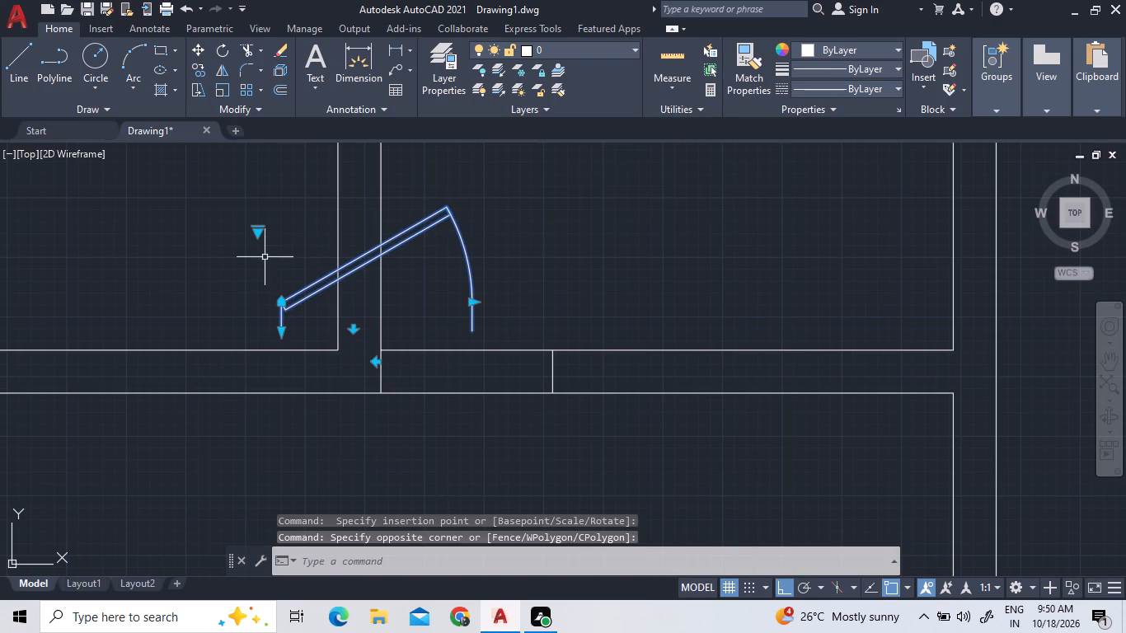
double_click(255, 231)
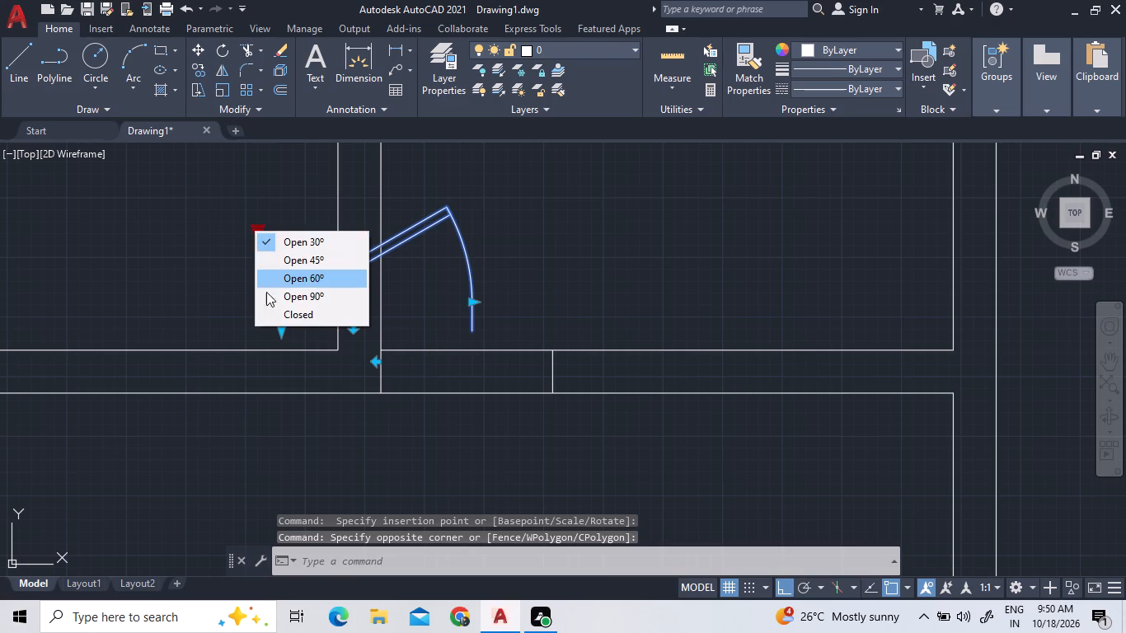
click(268, 295)
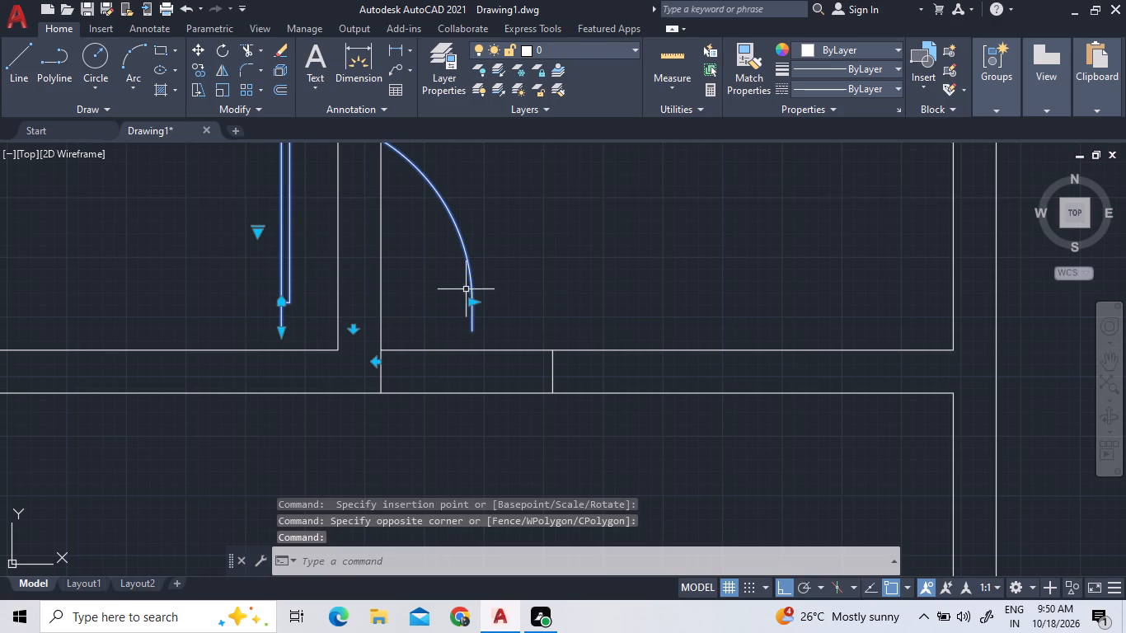
Shrink the door's width by 3" so that it is 3' wide.
click(476, 303)
click(475, 301)
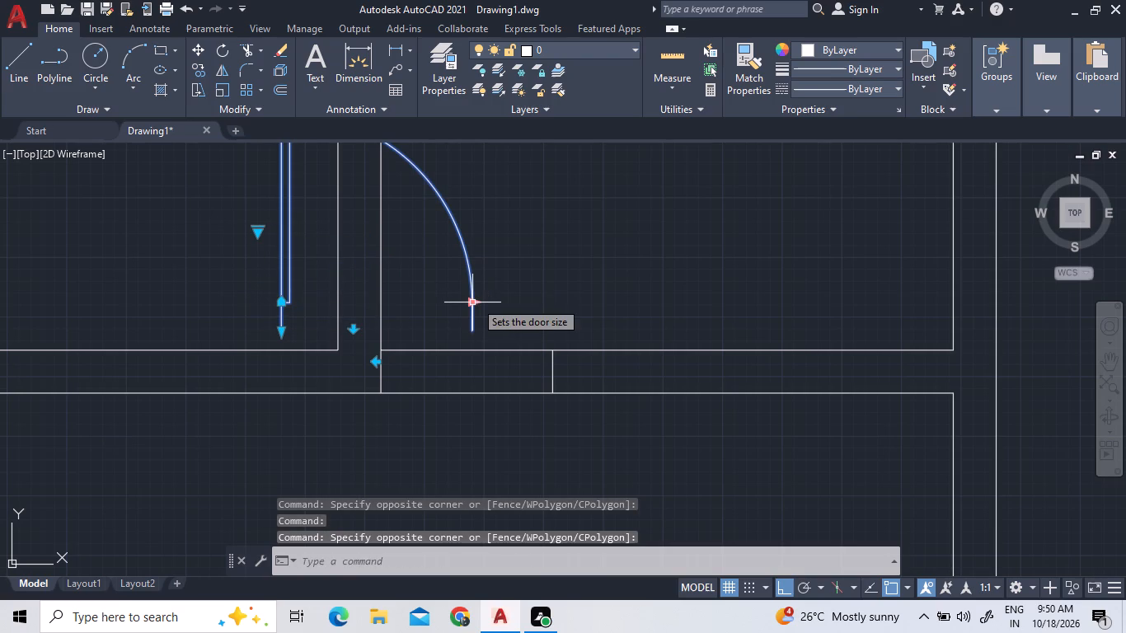
click(476, 301)
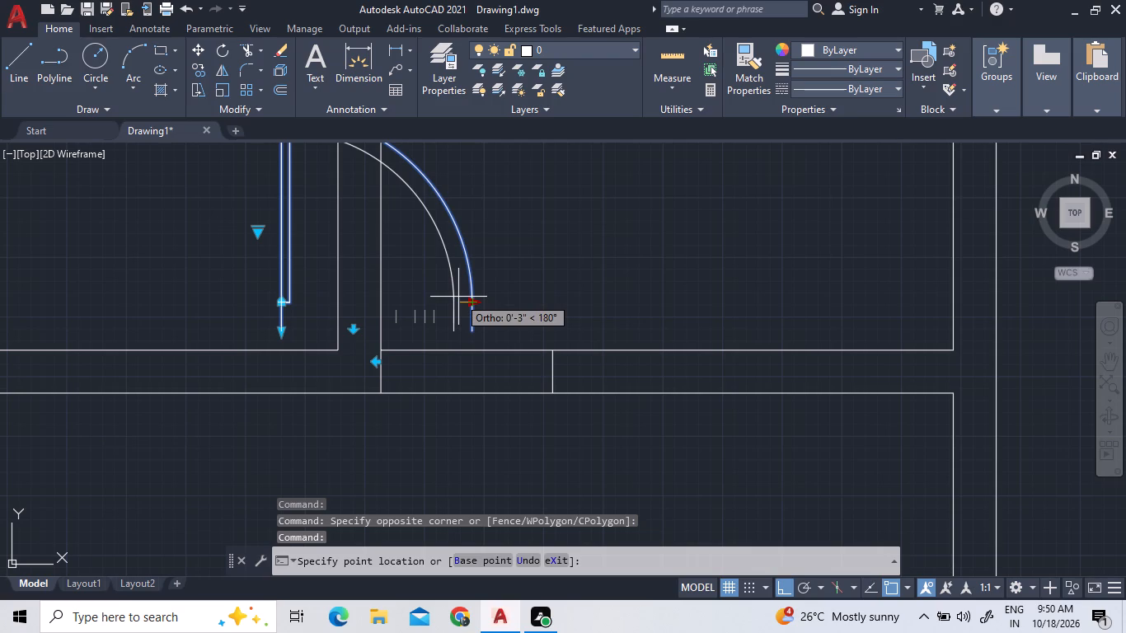
double_click(458, 297)
Move the door by its lower hinge-side end to the upper-right room's inner bottom-left corner, at the 3' opening.
right_click(233, 309)
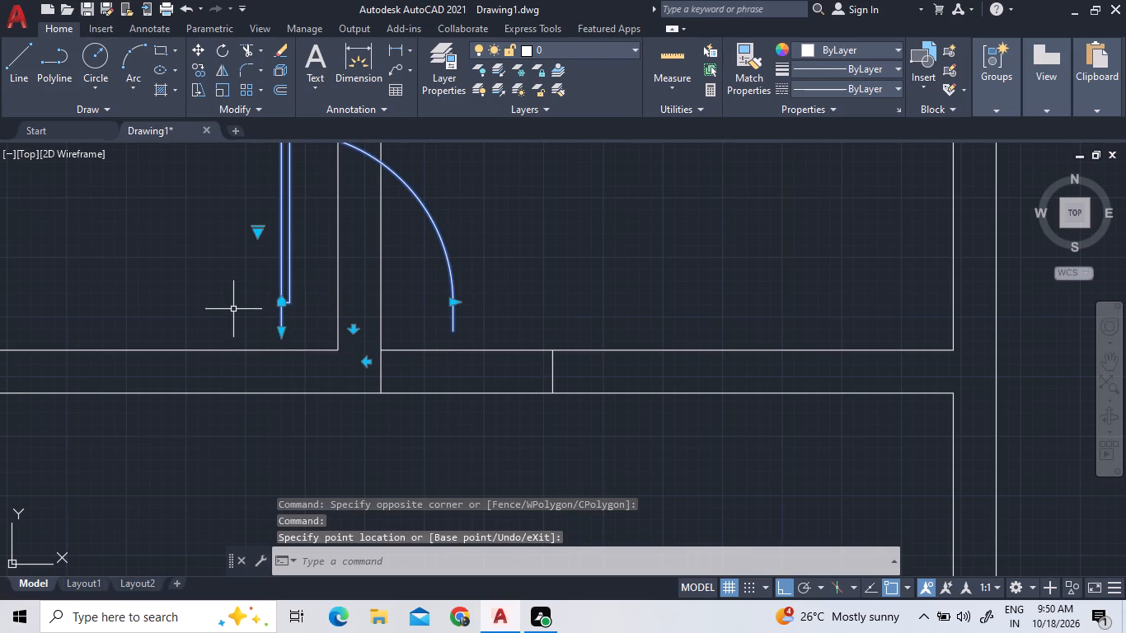
click(249, 321)
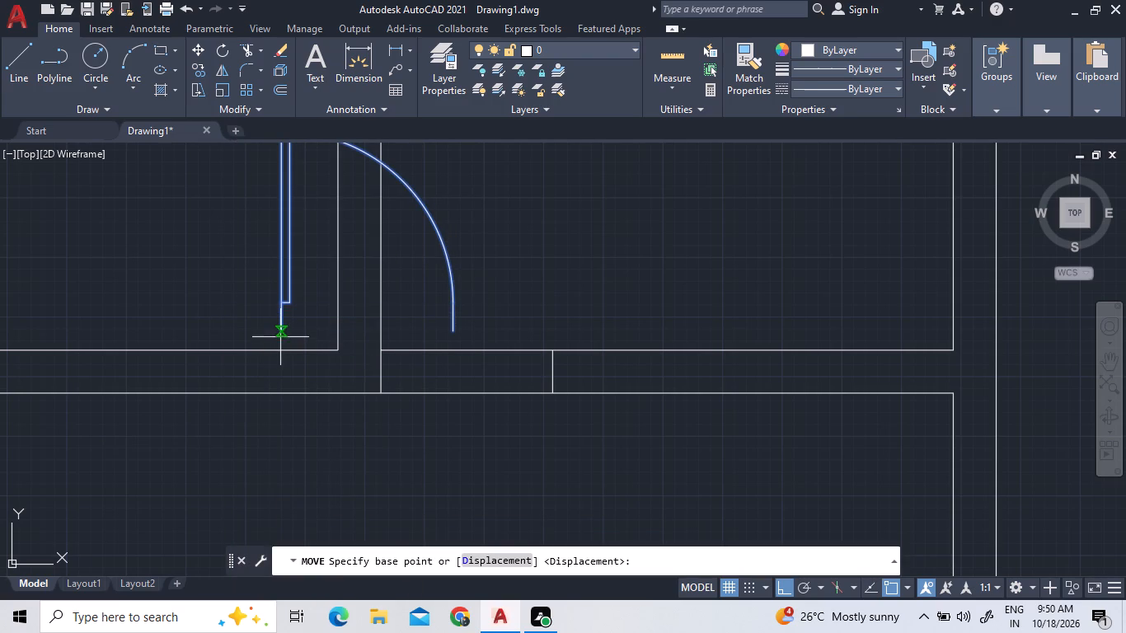
click(279, 334)
scroll(383, 347, up, 4)
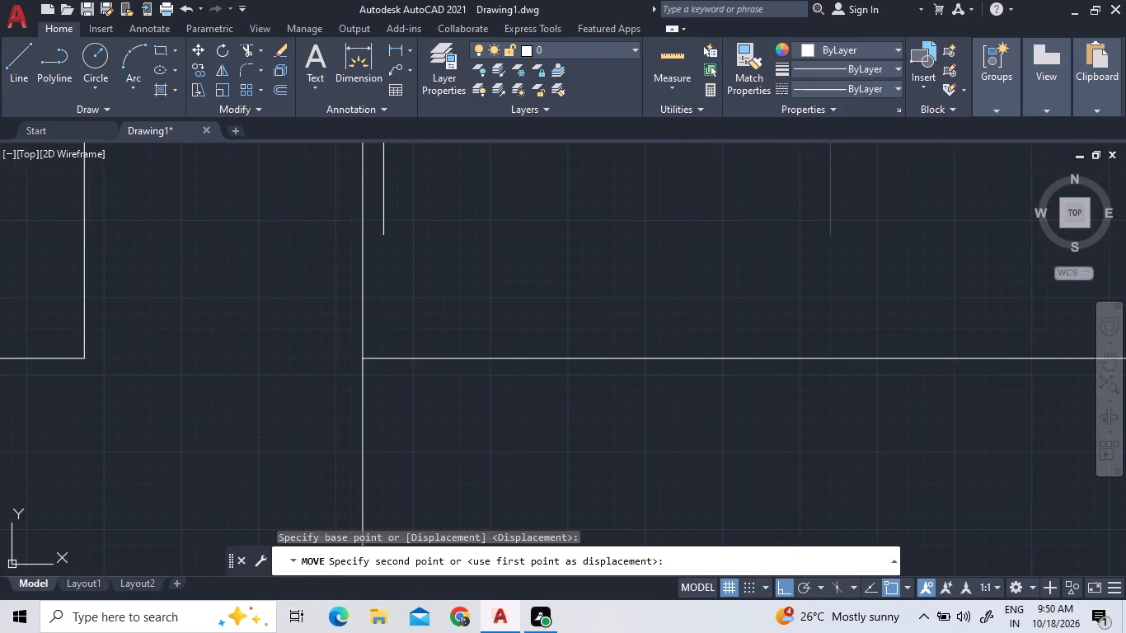
scroll(380, 356, down, 3)
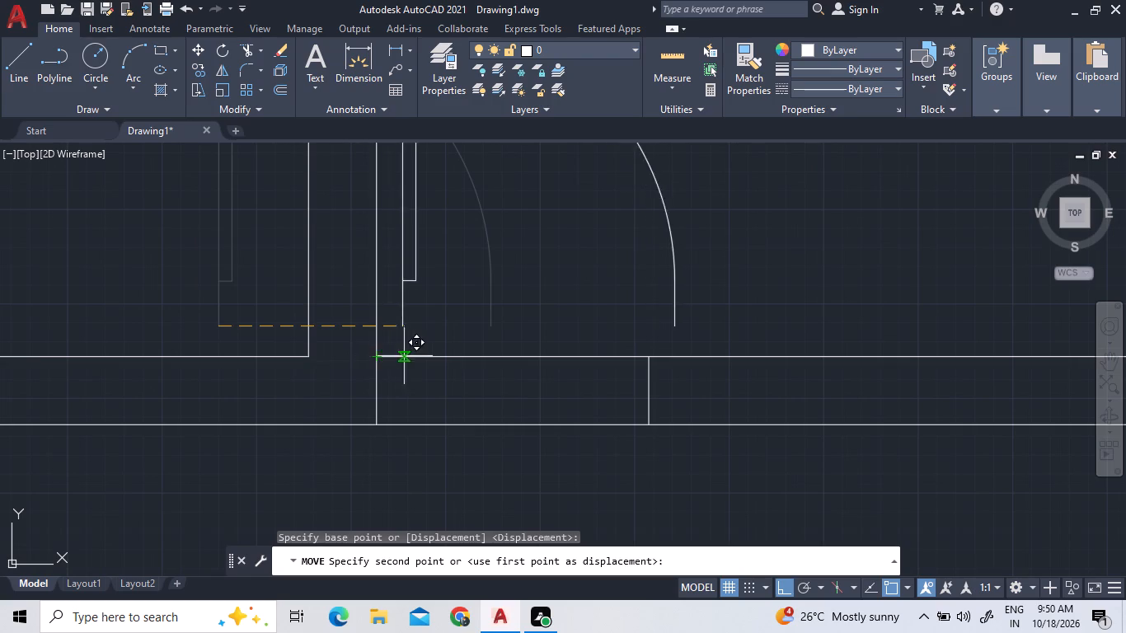
double_click(379, 357)
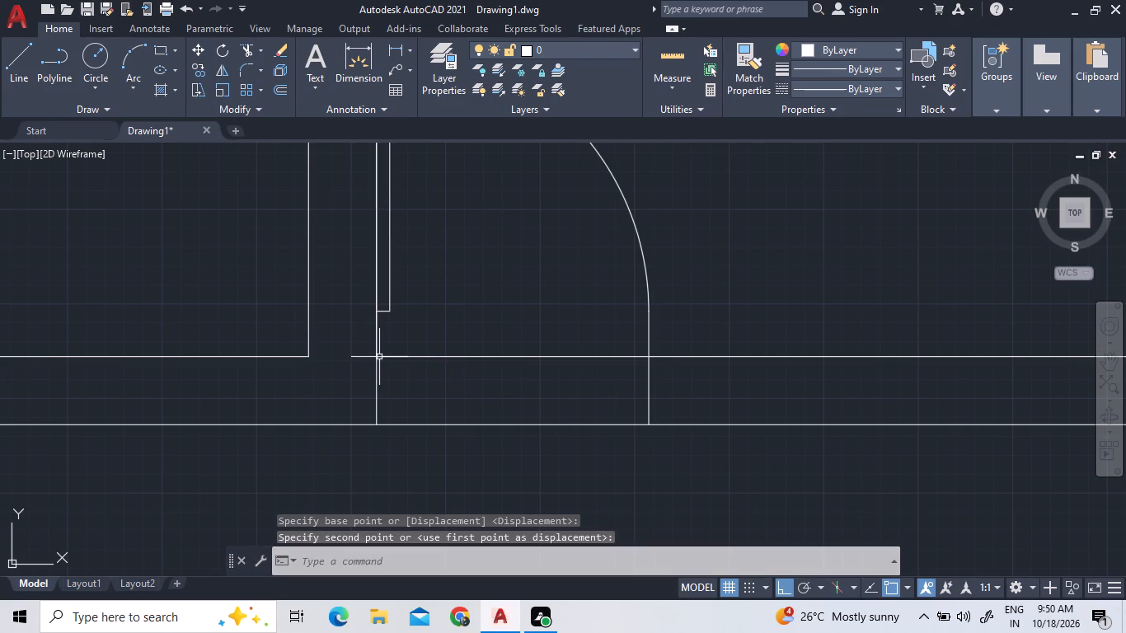
Trim both middle-wall lines between the two opening edges below the door.
scroll(359, 359, up, 3)
scroll(395, 336, down, 3)
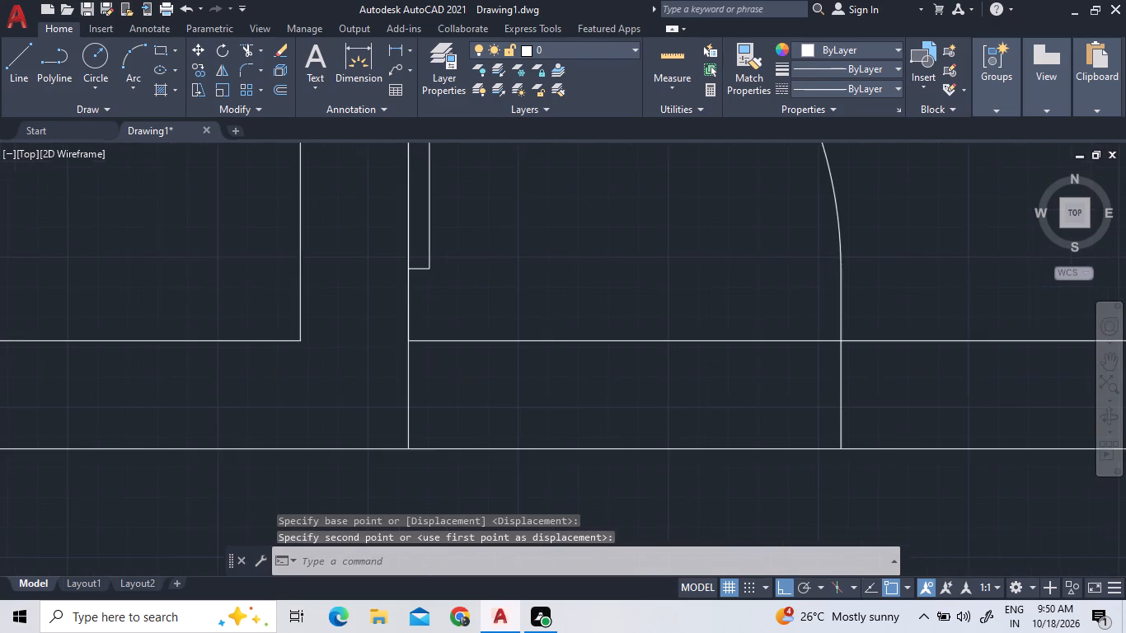
scroll(395, 336, down, 2)
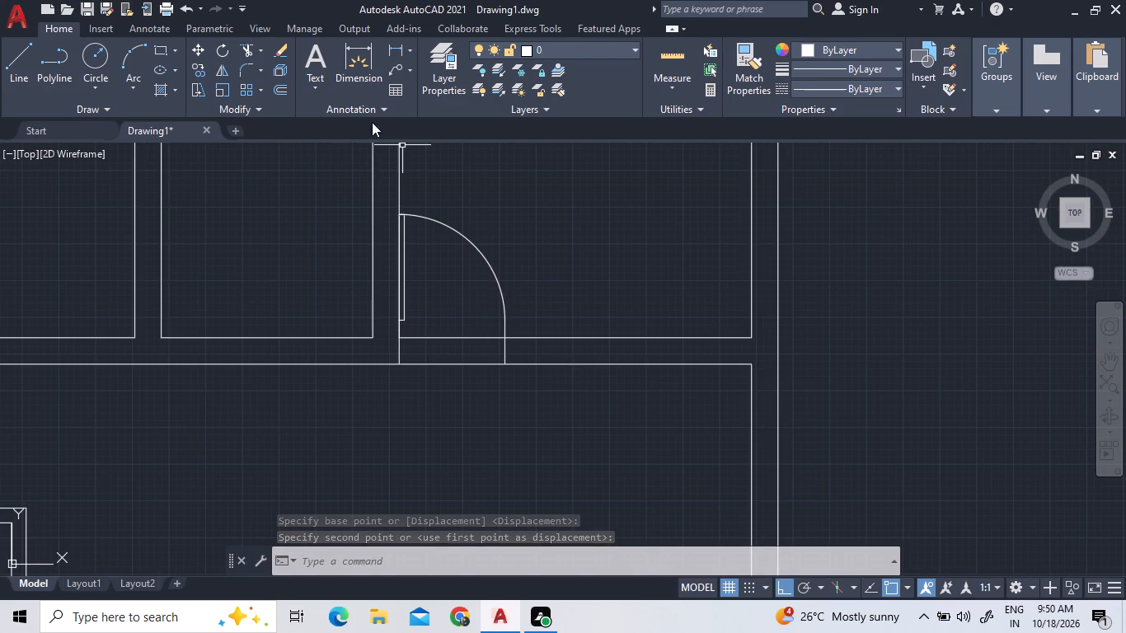
double_click(249, 47)
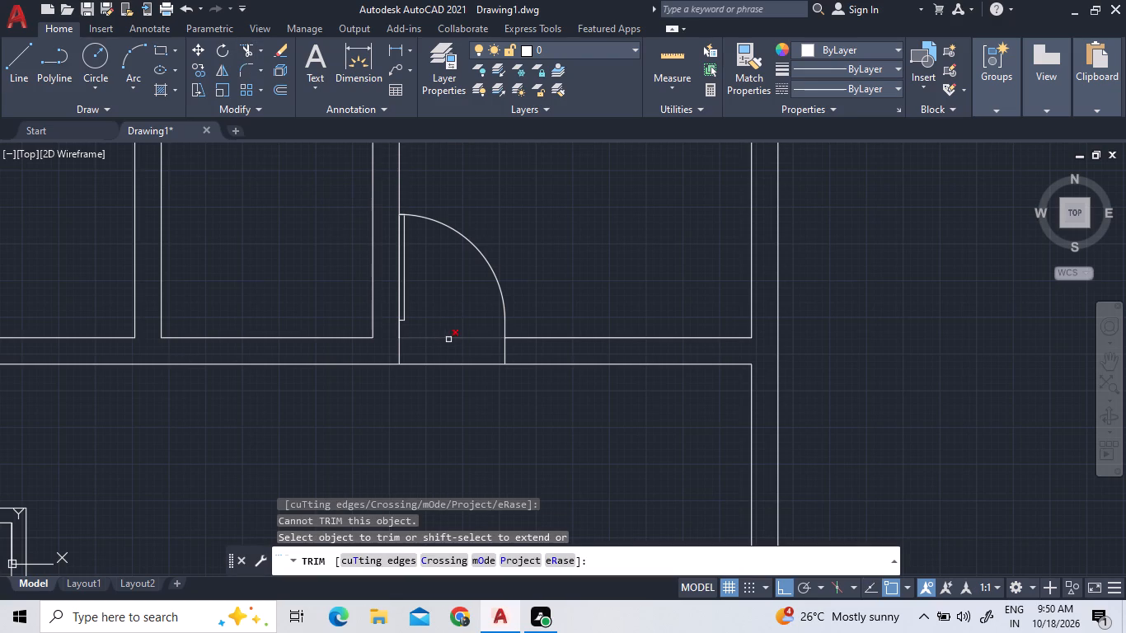
click(448, 340)
click(462, 362)
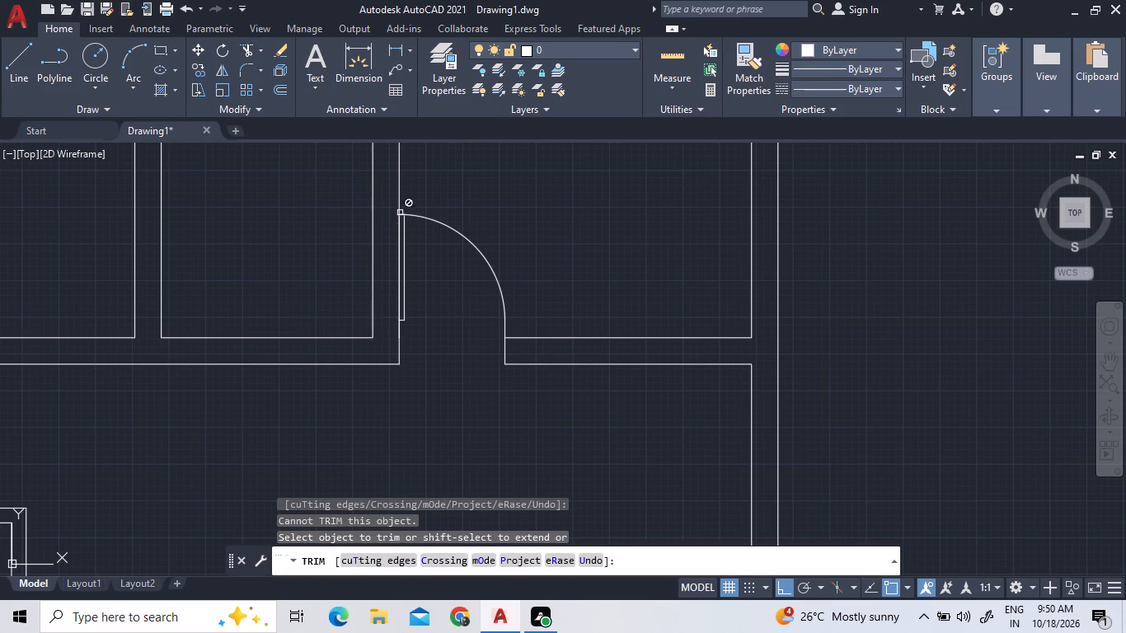
scroll(401, 212, up, 1)
scroll(462, 246, down, 2)
right_click(540, 240)
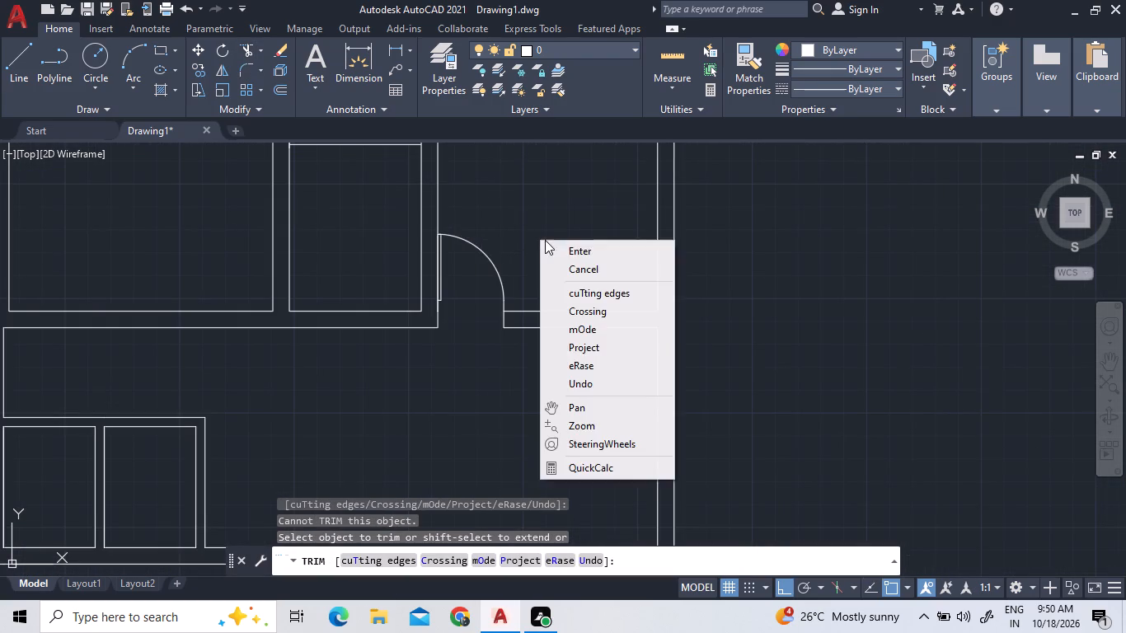
click(556, 242)
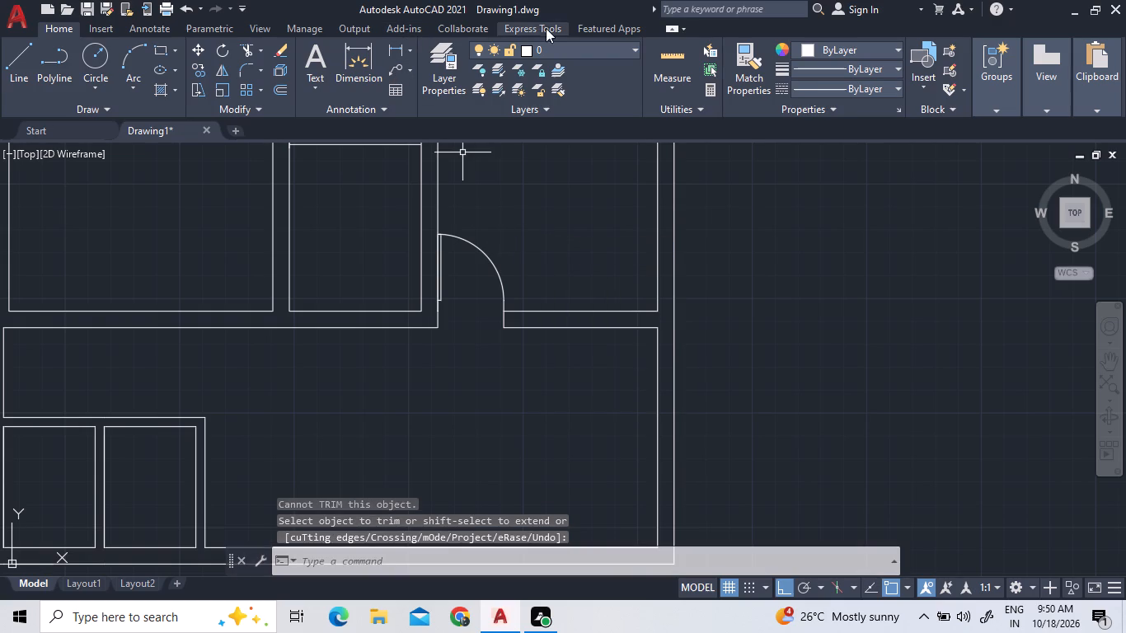
Quick-measure the door opening and the door's swing radius.
click(679, 60)
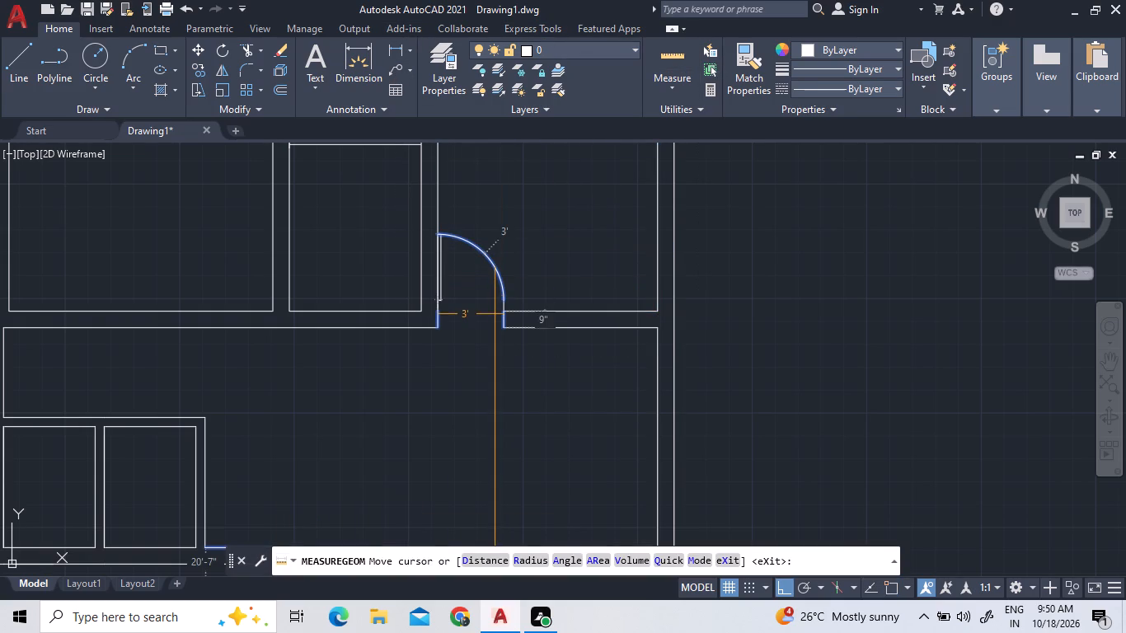
right_click(545, 229)
click(563, 237)
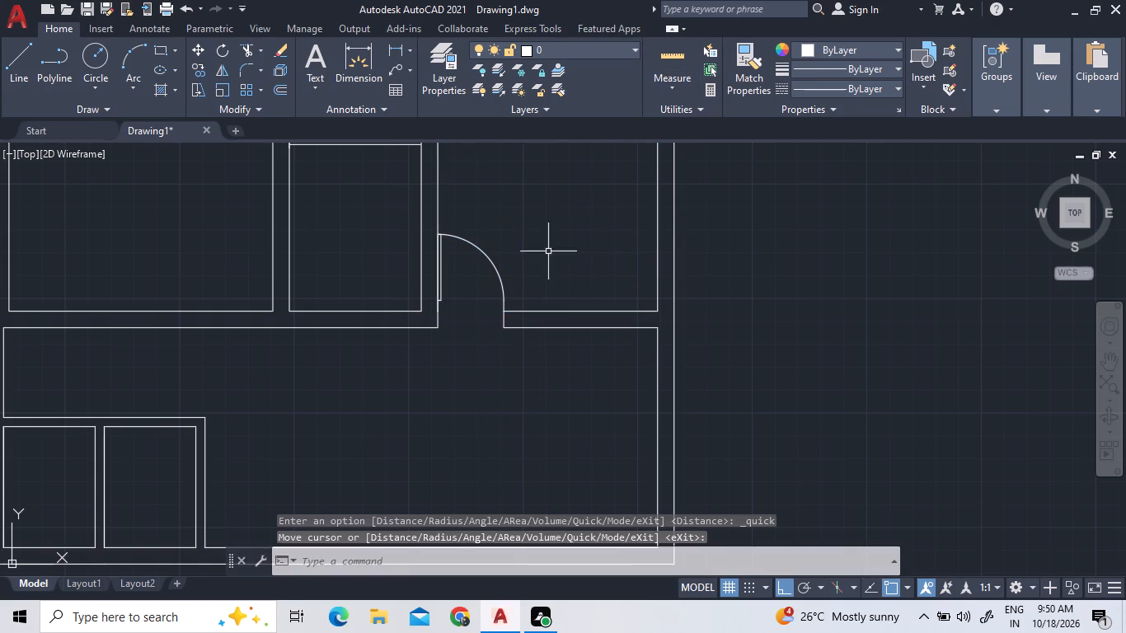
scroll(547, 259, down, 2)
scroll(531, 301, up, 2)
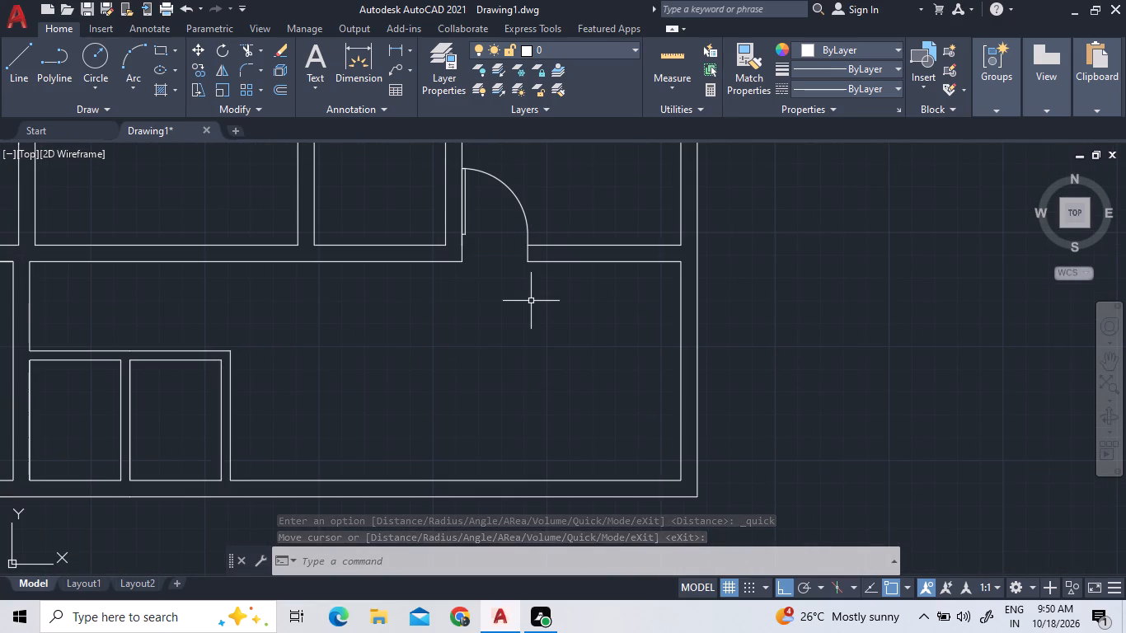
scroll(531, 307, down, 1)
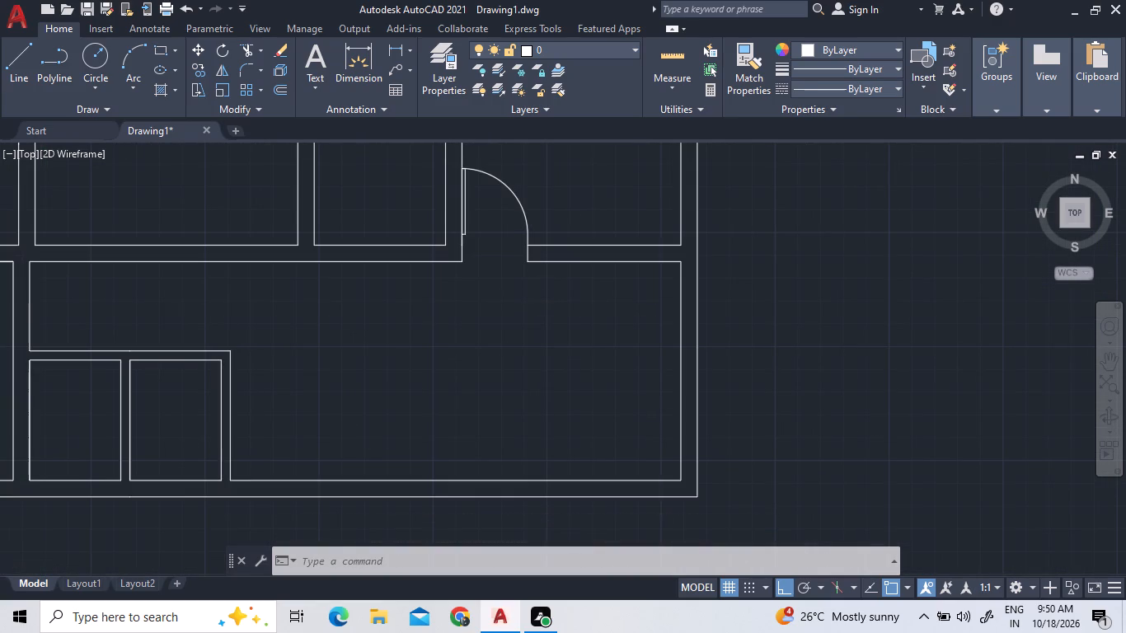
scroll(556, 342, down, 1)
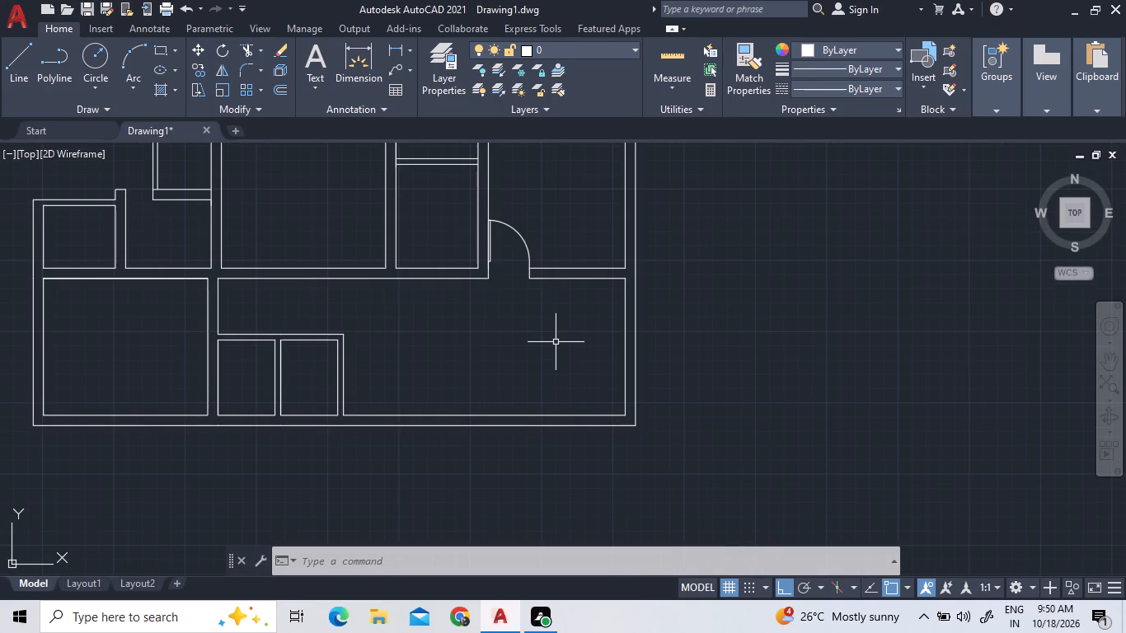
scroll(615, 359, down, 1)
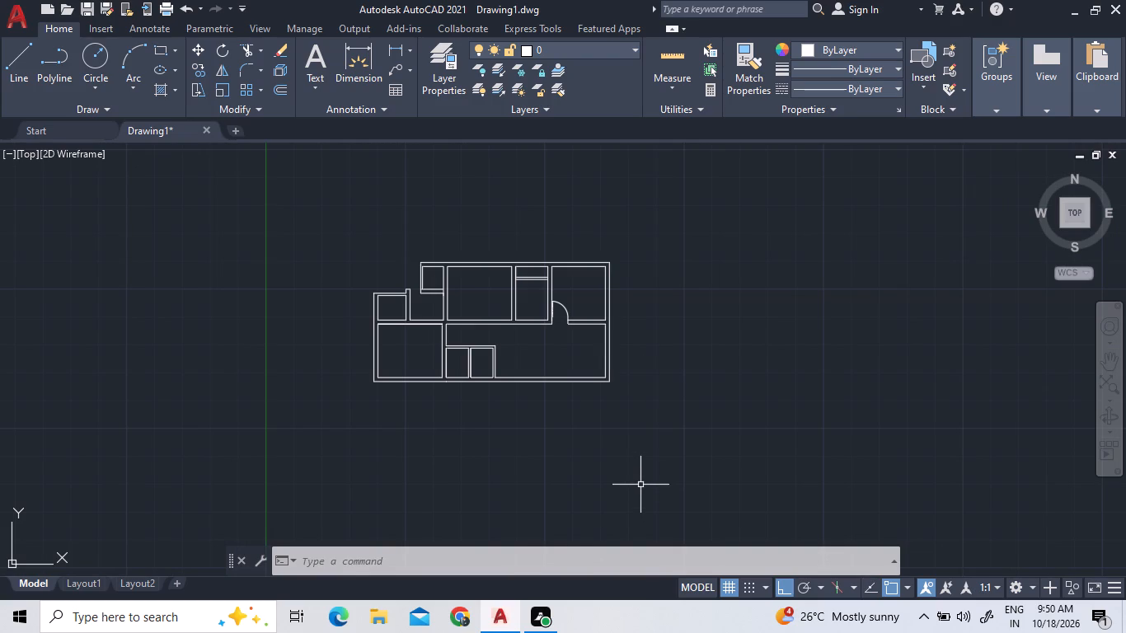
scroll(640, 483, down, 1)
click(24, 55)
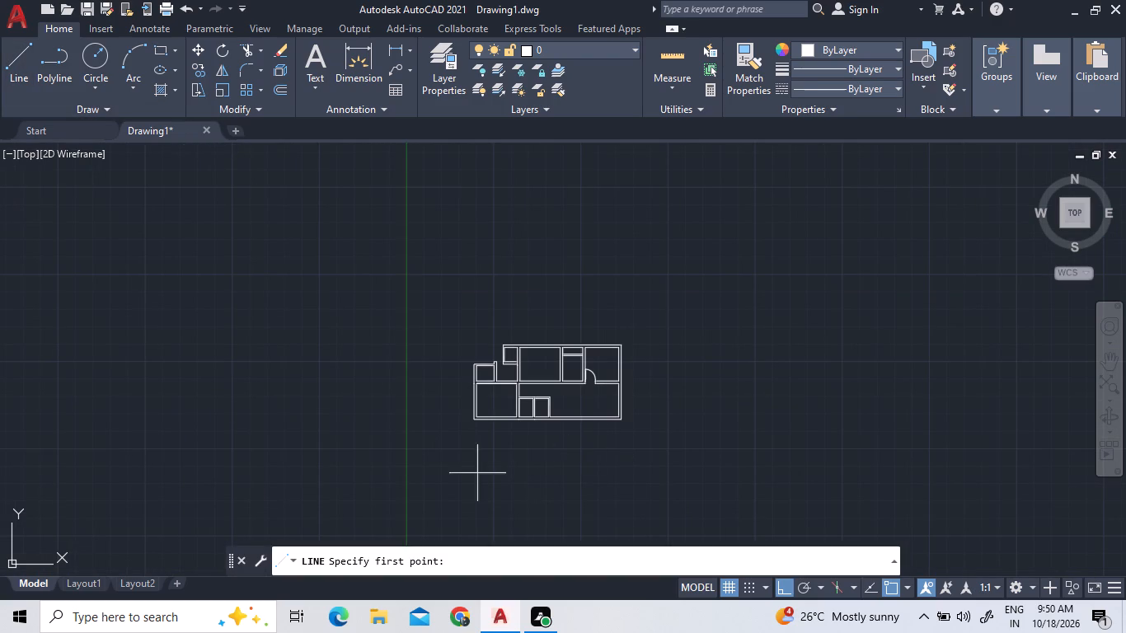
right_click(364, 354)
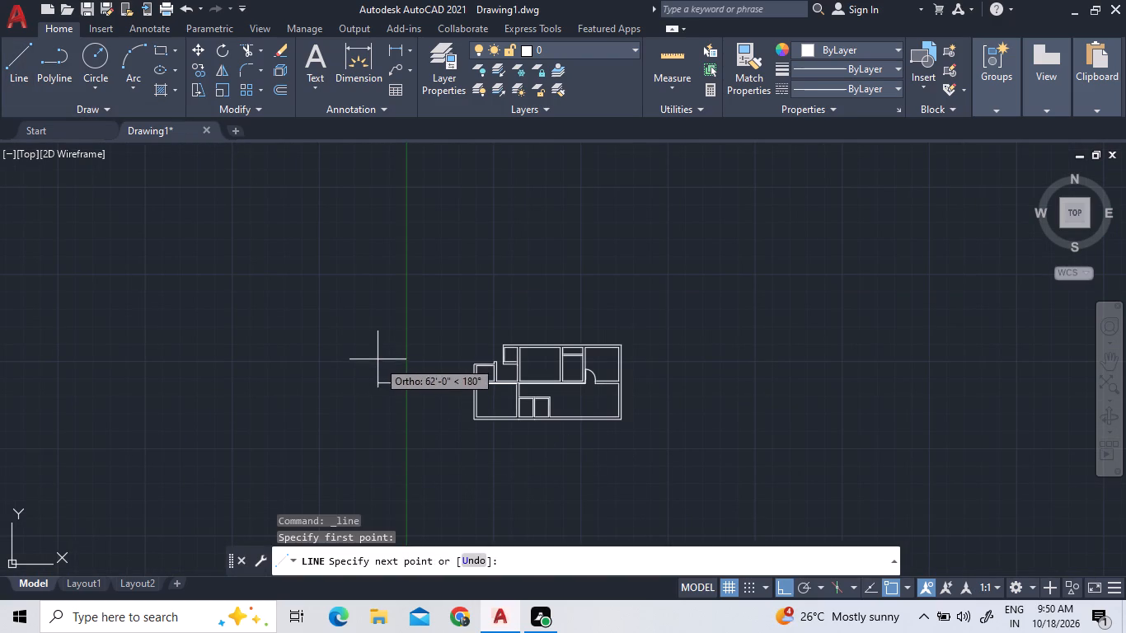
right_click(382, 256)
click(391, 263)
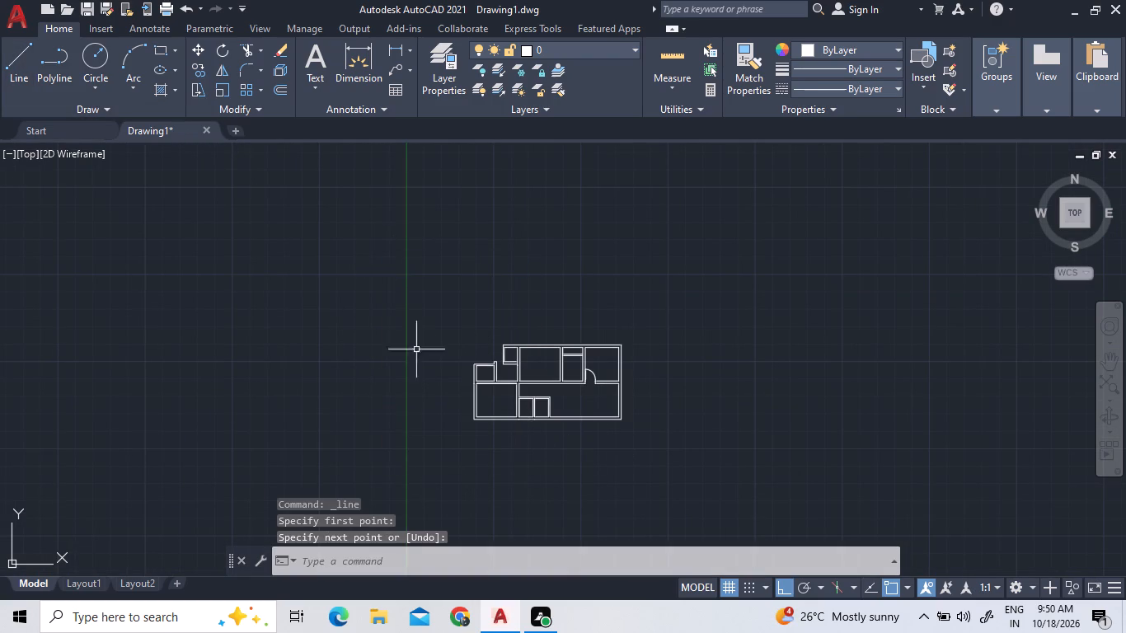
Start an Offset and bring the lower rooms of the floor plan into close view.
click(285, 89)
scroll(630, 451, up, 2)
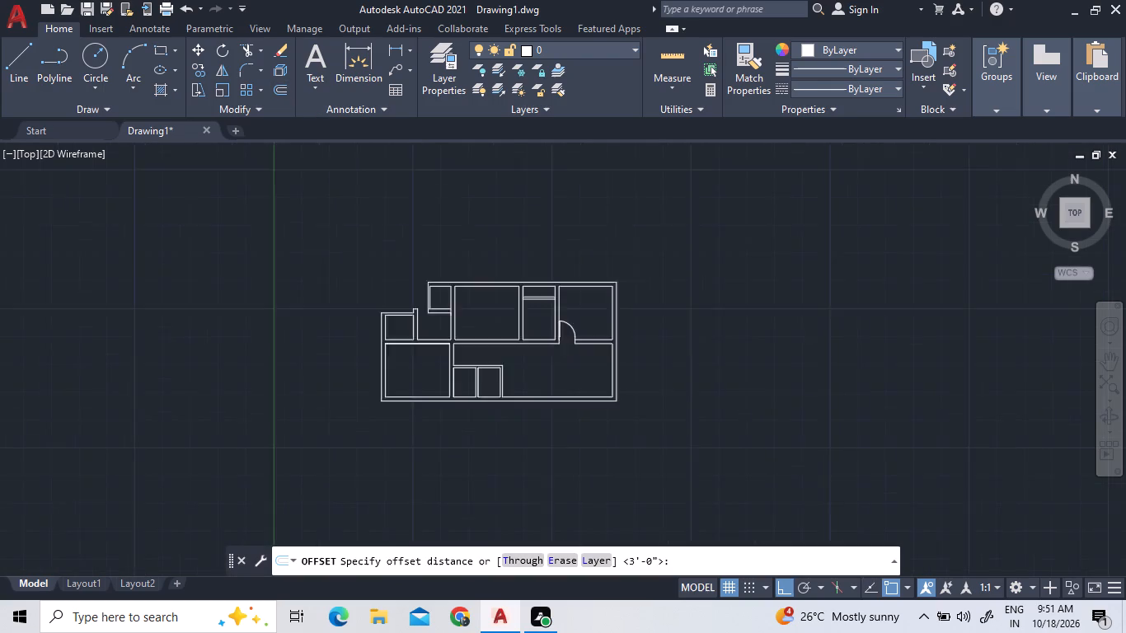
scroll(630, 451, up, 1)
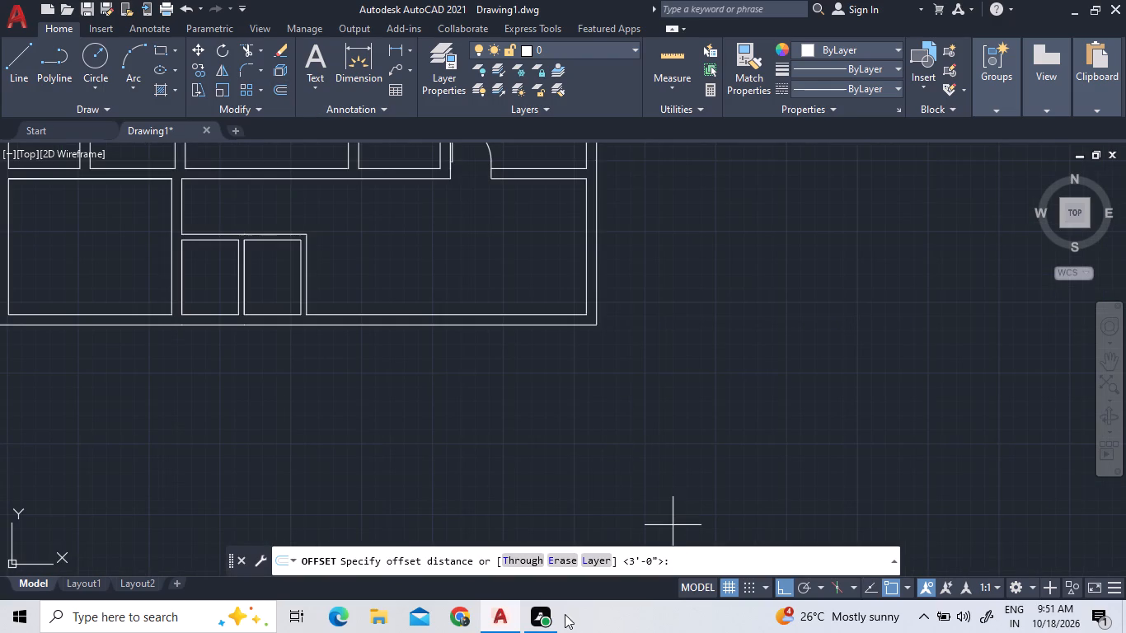
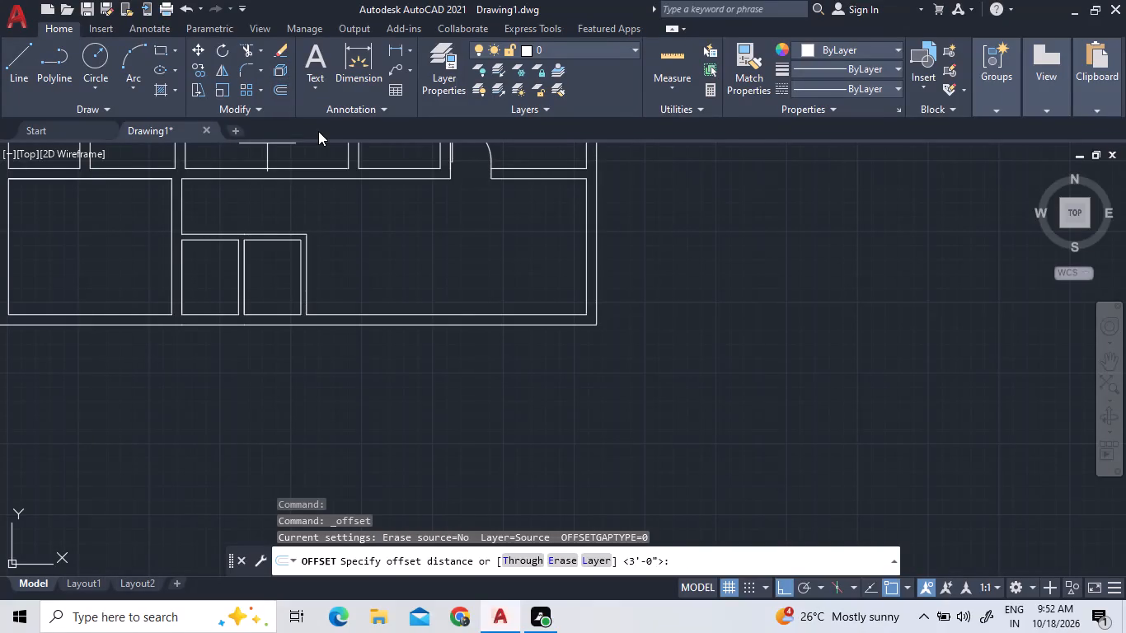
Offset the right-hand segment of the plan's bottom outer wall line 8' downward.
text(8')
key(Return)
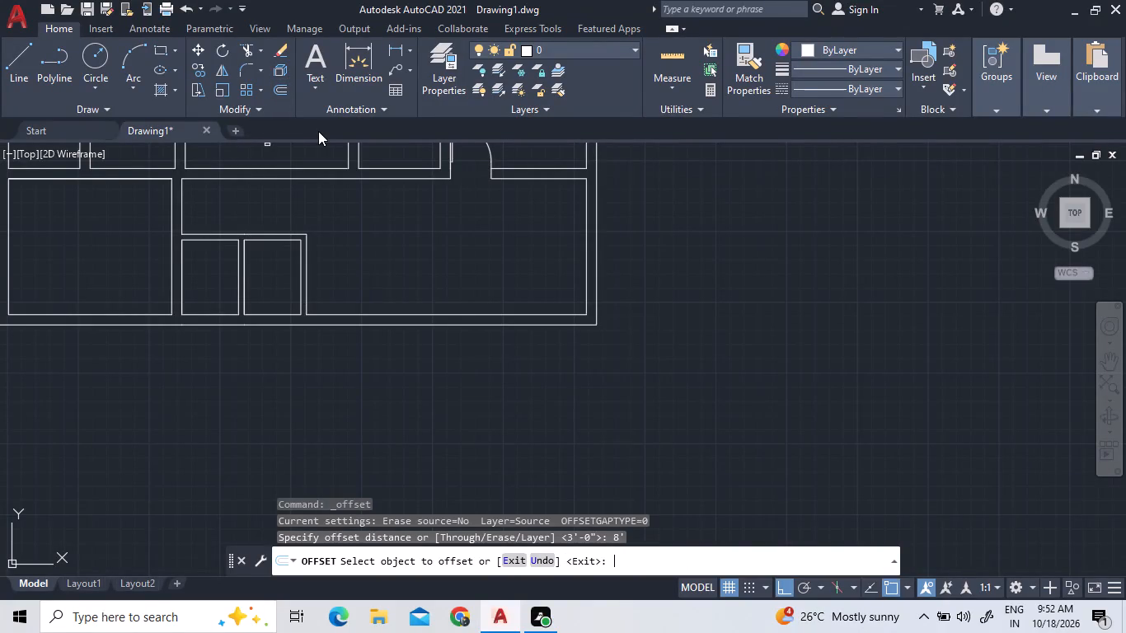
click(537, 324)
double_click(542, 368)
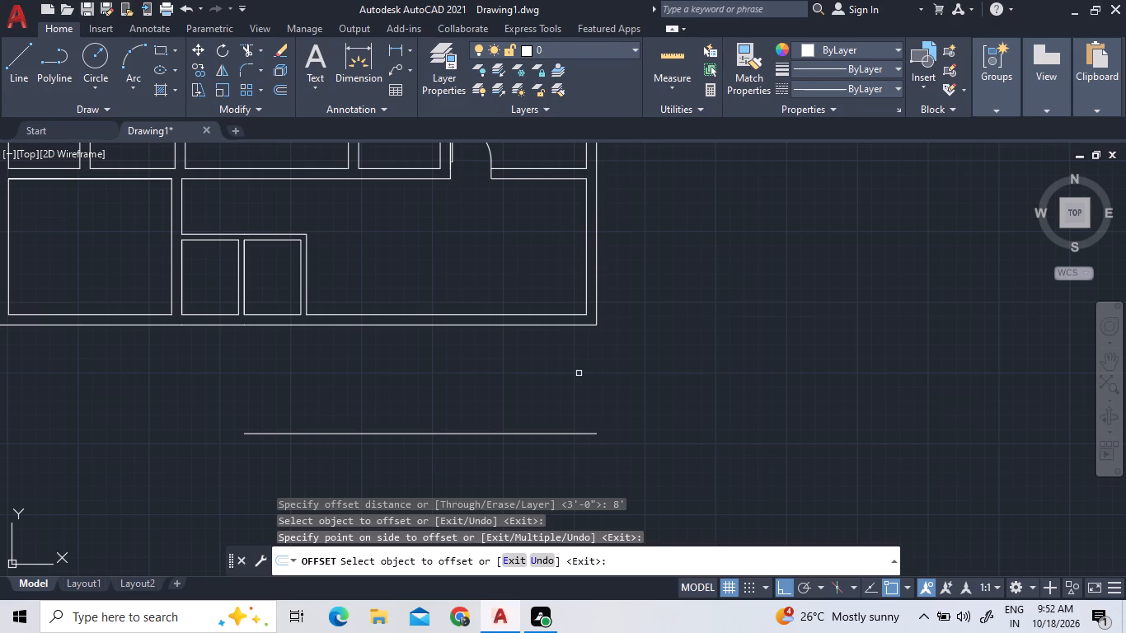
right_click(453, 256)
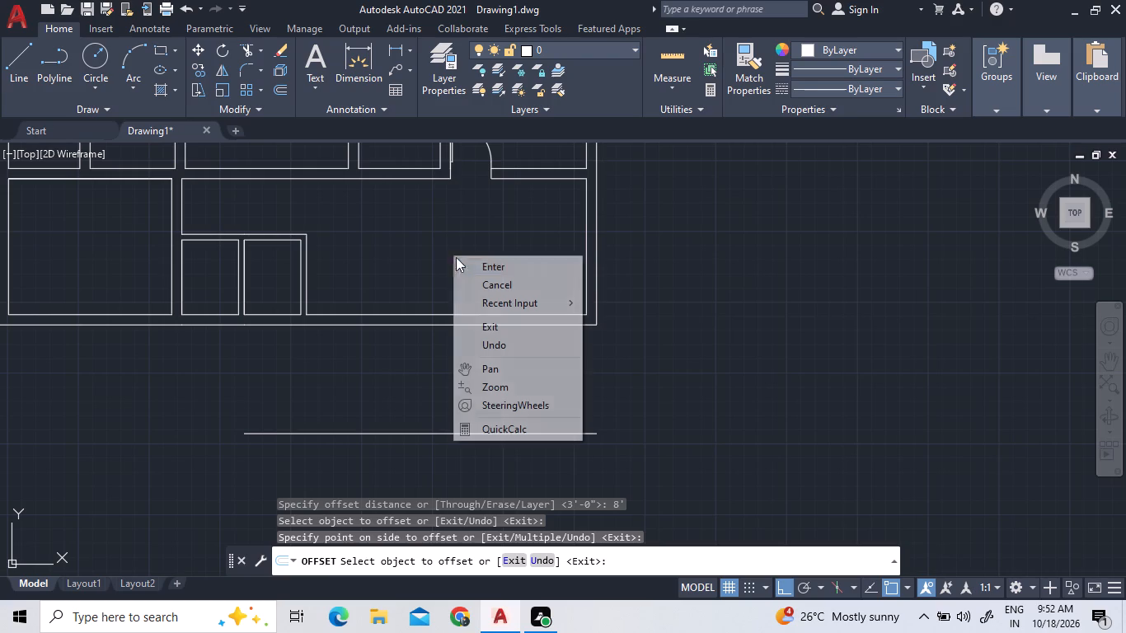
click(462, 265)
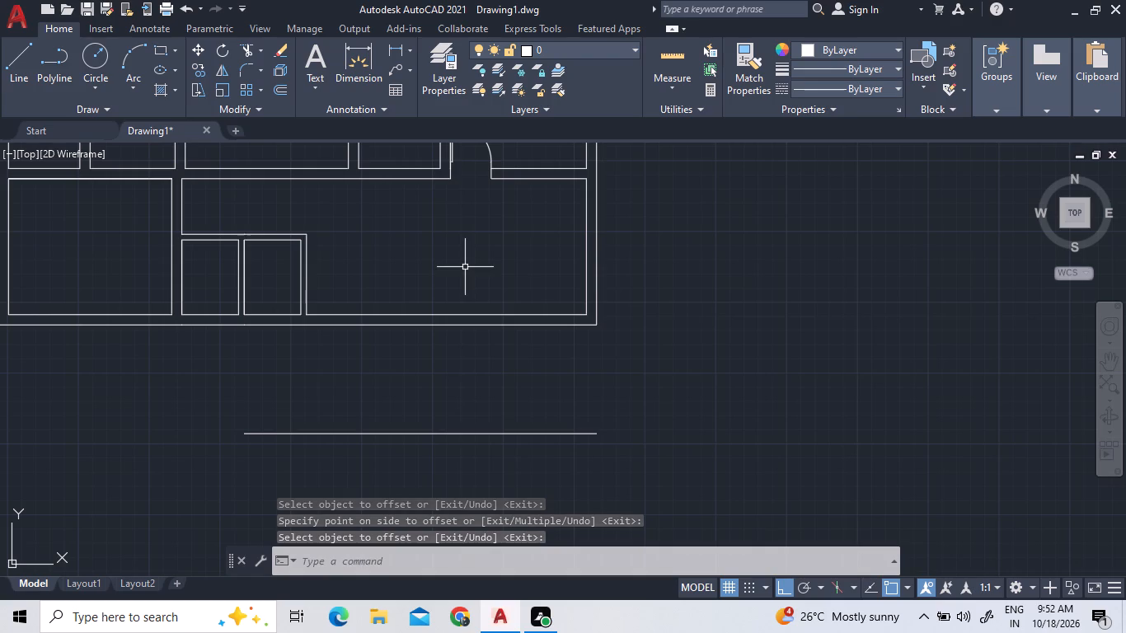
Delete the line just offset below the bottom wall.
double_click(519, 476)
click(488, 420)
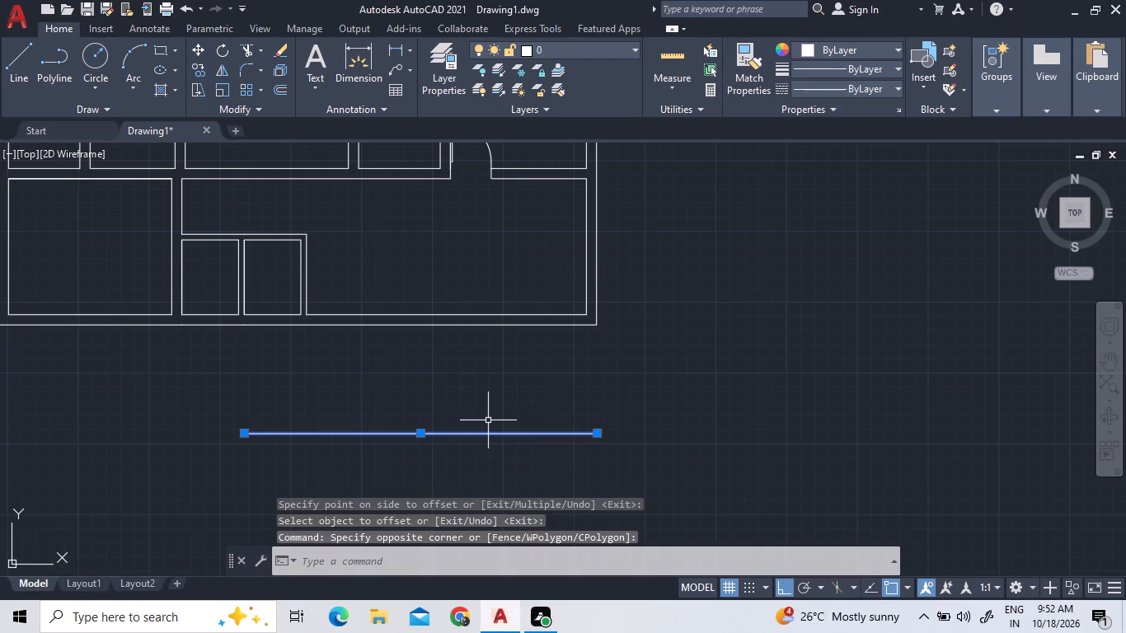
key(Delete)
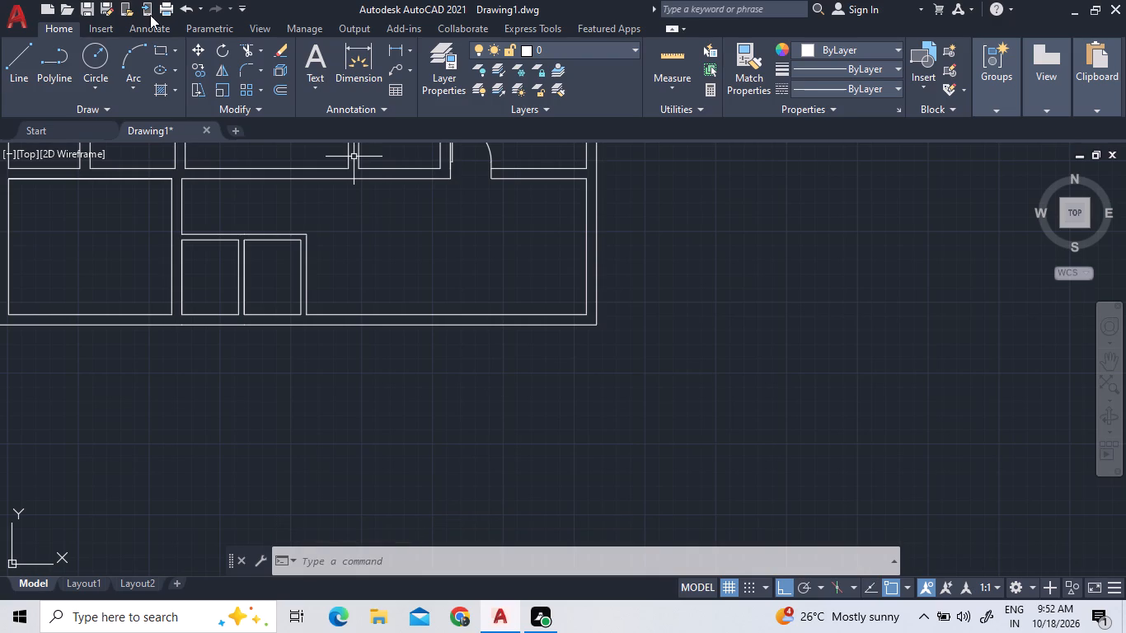
Offset the right-hand segment of the plan's bottom outer wall line 13'2" downward.
click(8, 64)
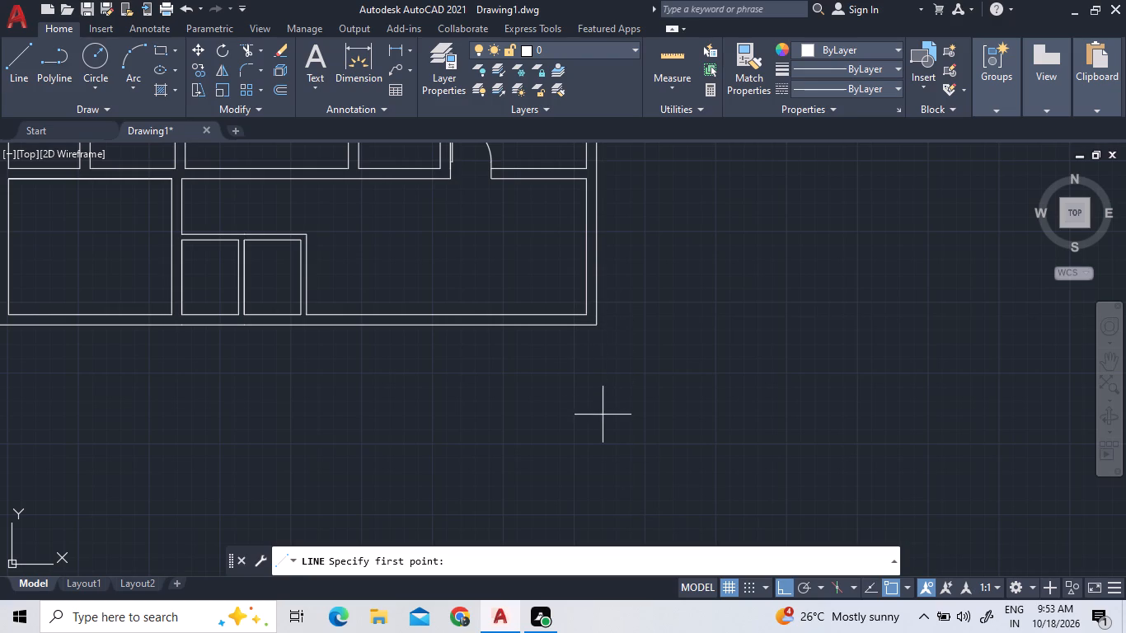
click(276, 93)
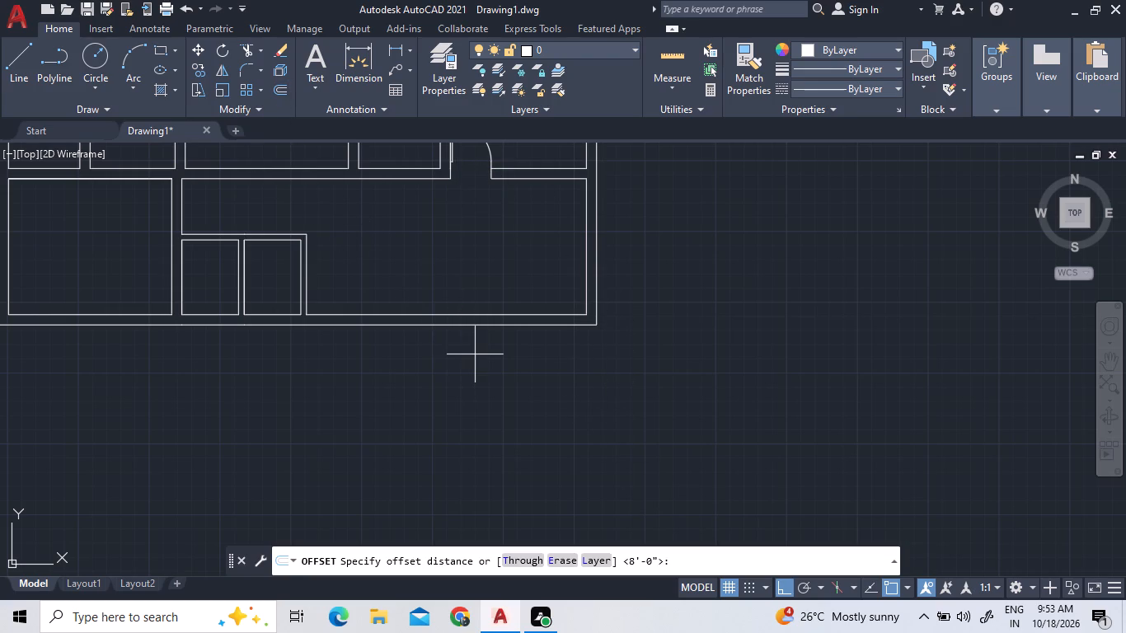
text(13')
text(2")
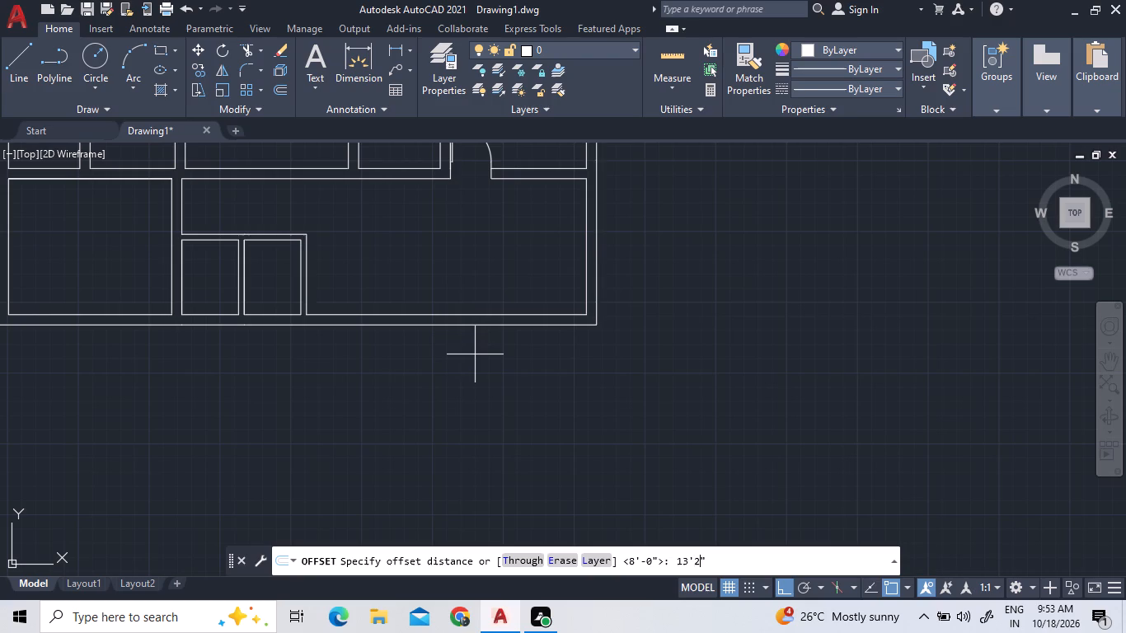
key(Return)
double_click(488, 325)
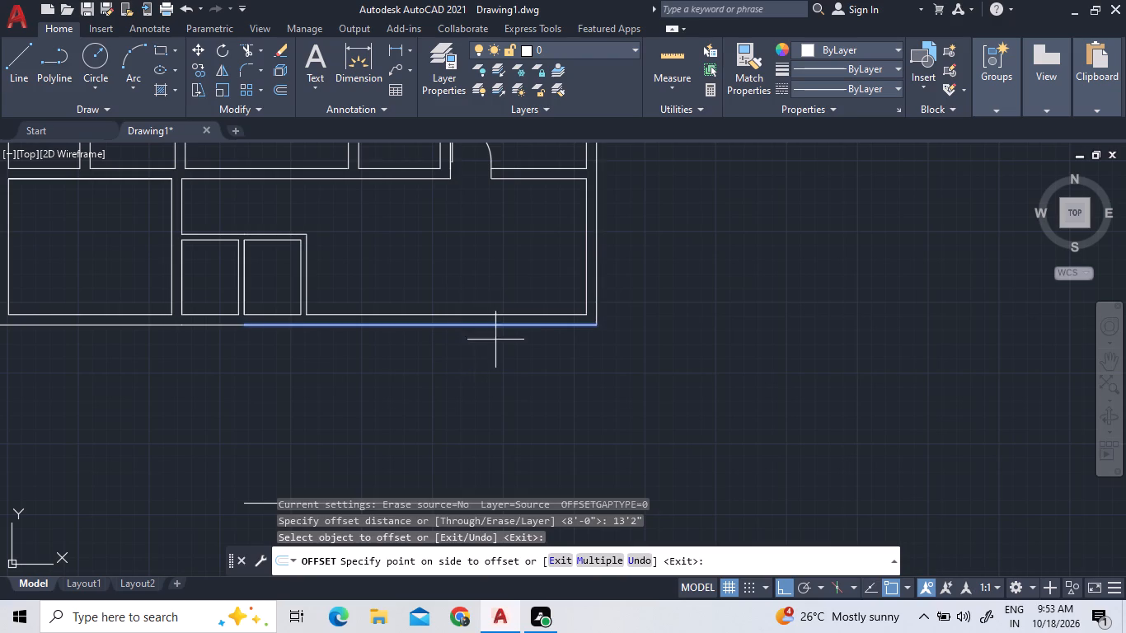
click(509, 401)
scroll(525, 375, down, 2)
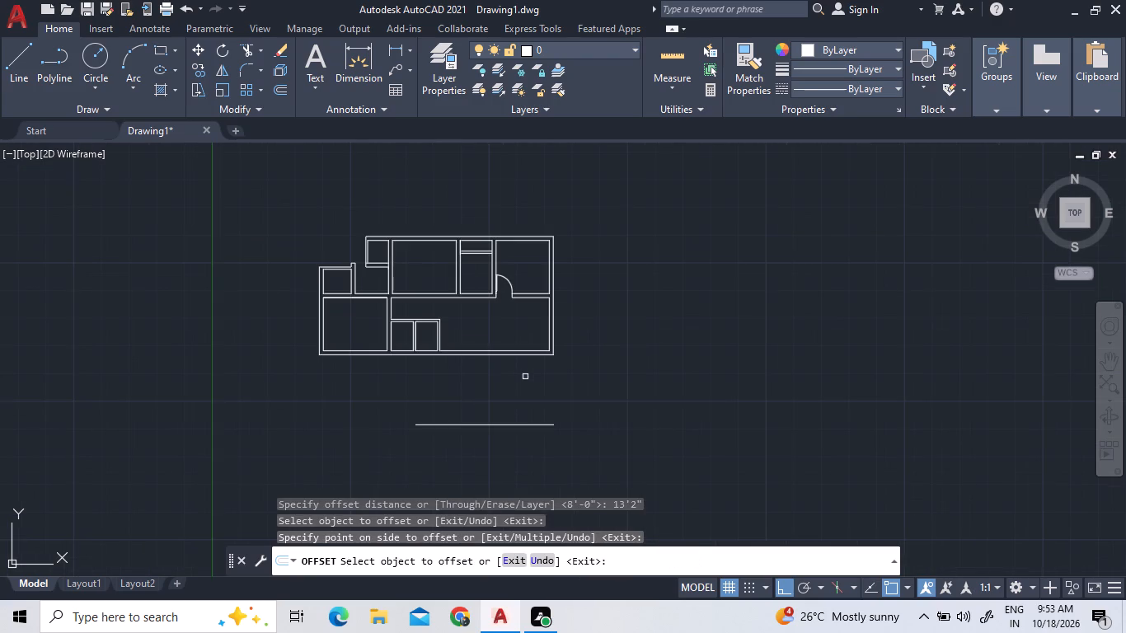
scroll(539, 410, up, 2)
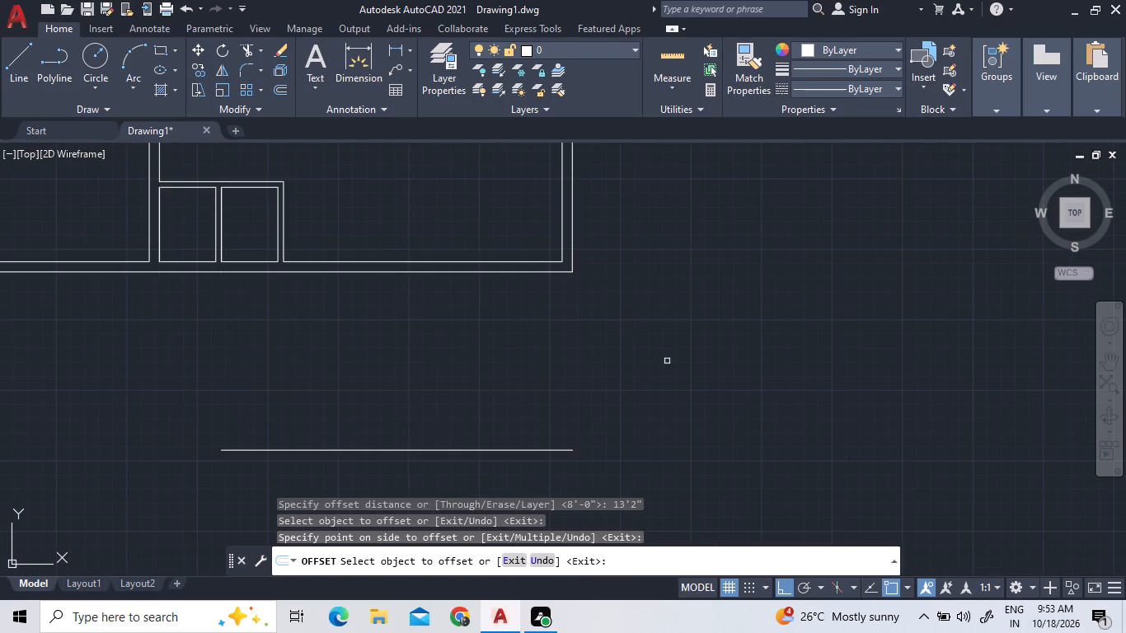
right_click(668, 361)
click(683, 365)
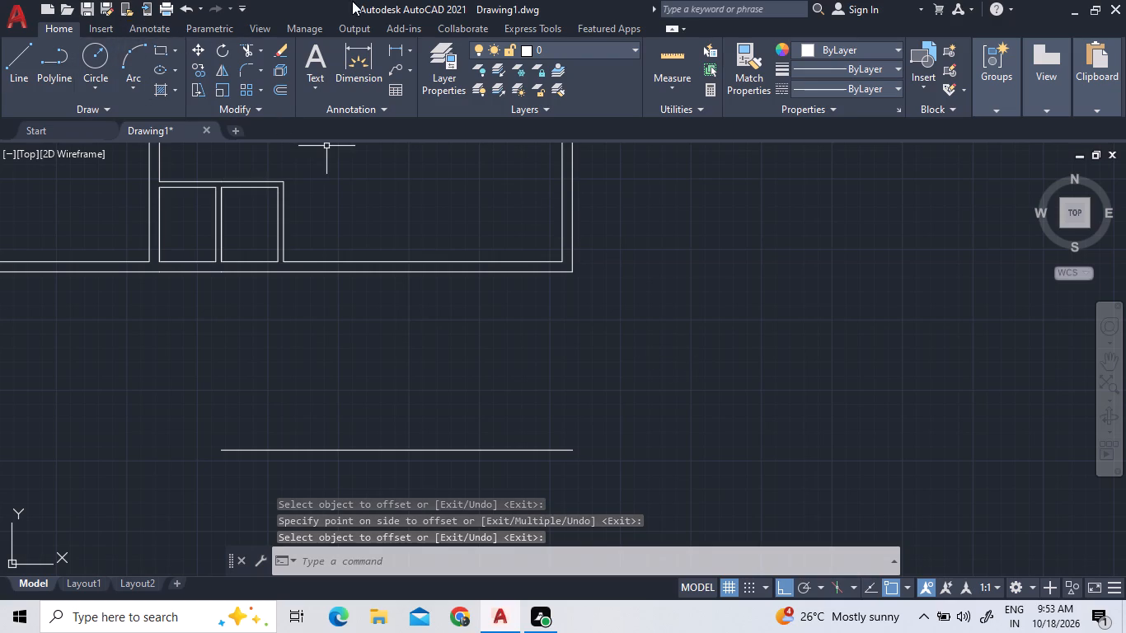
Extend the outer and inner lines of the right exterior wall down to the new line below the plan.
double_click(262, 47)
click(260, 49)
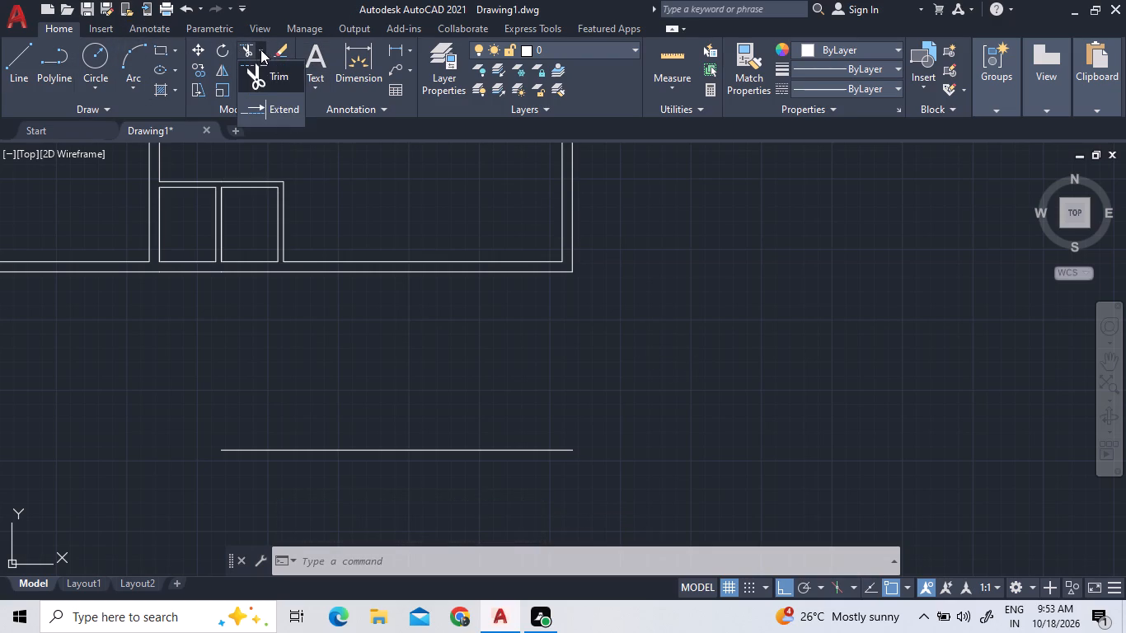
click(270, 109)
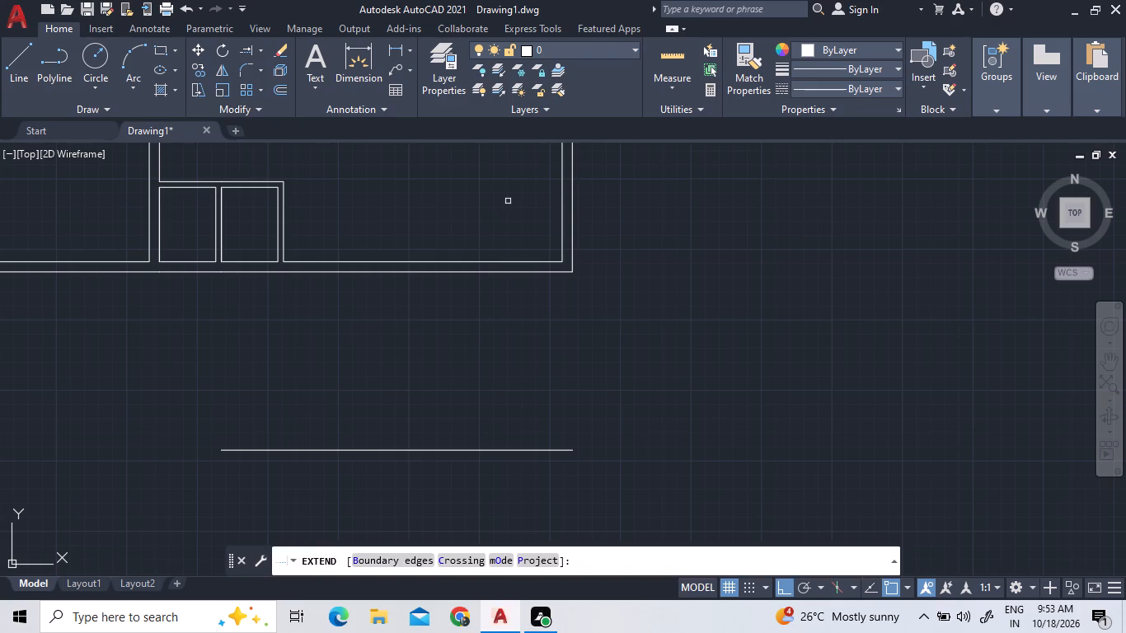
click(575, 252)
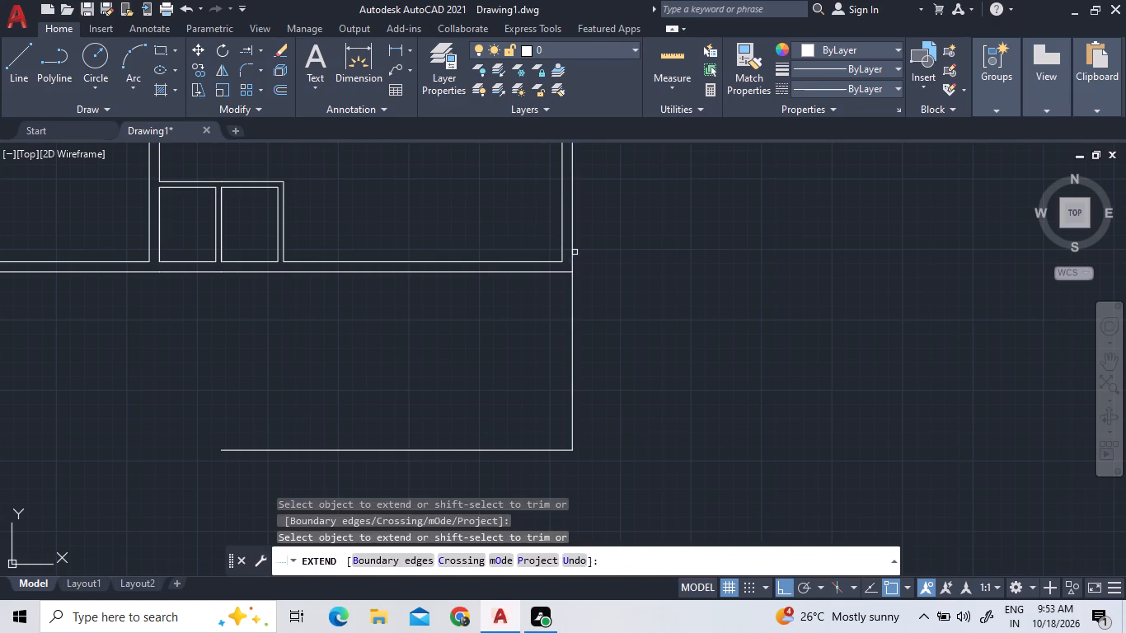
triple_click(561, 244)
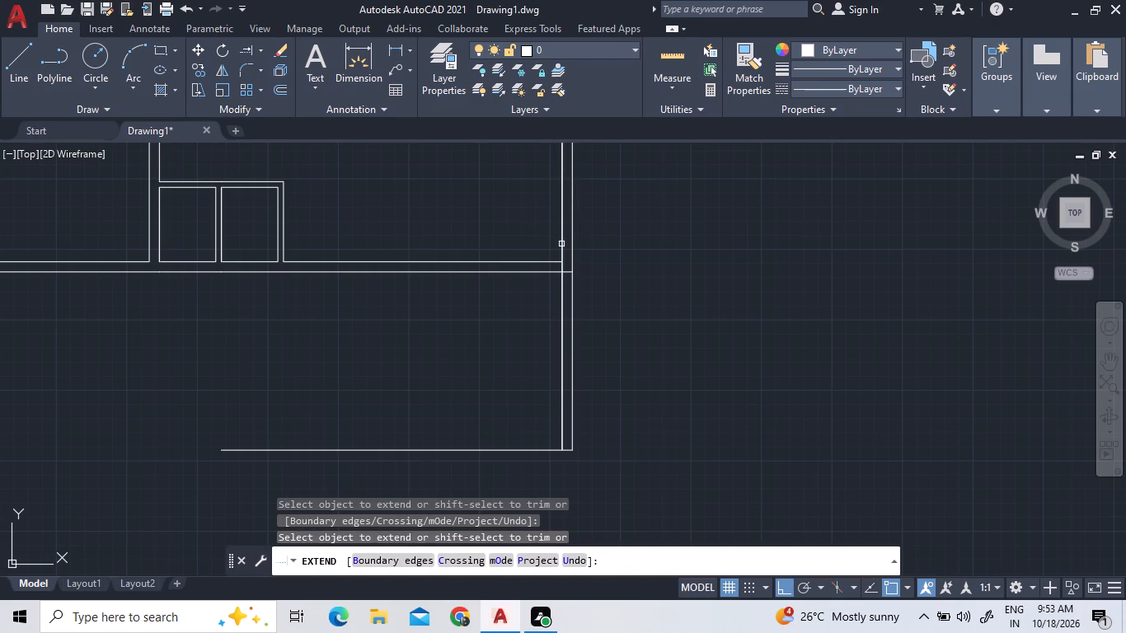
right_click(646, 304)
click(663, 315)
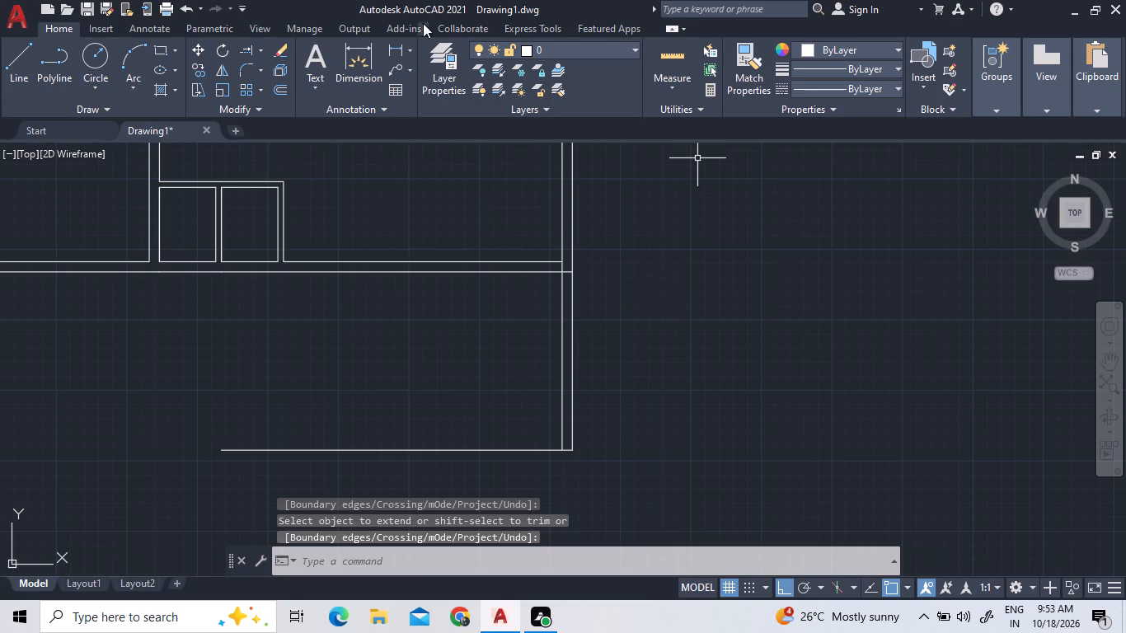
Offset the inner line of the extended right wall 8' to the left.
double_click(278, 88)
text(8')
key(Return)
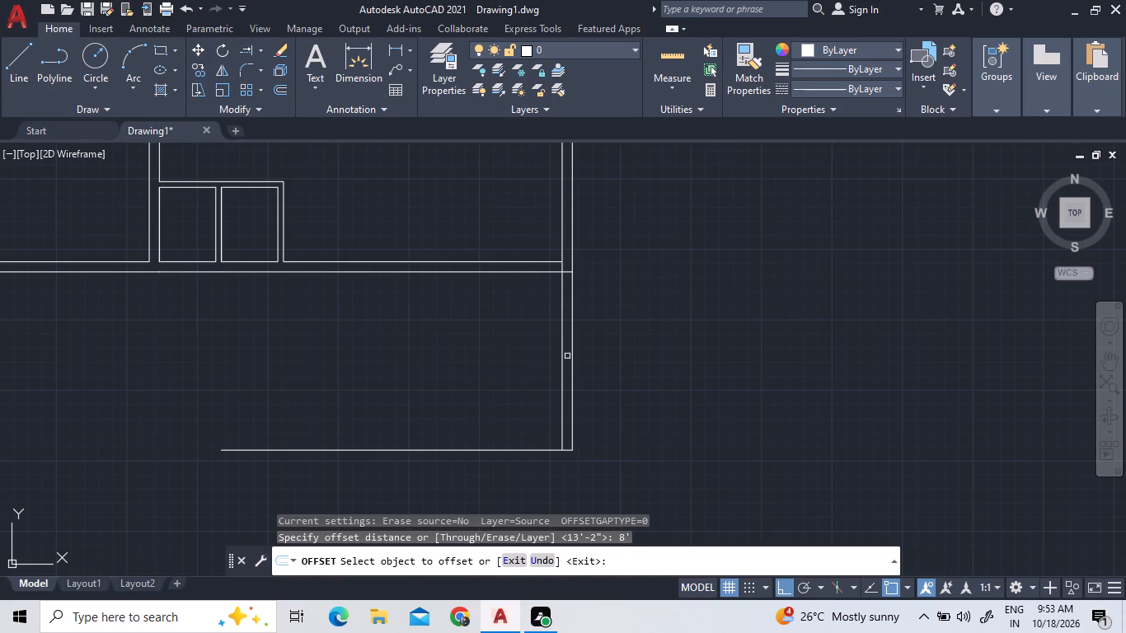
double_click(562, 358)
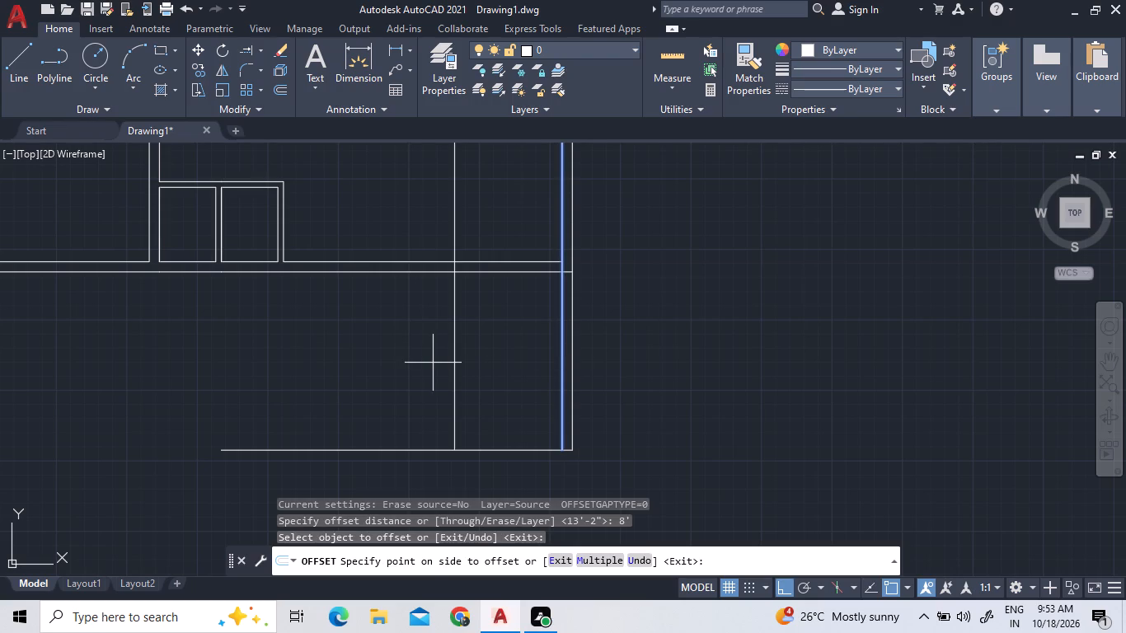
double_click(433, 363)
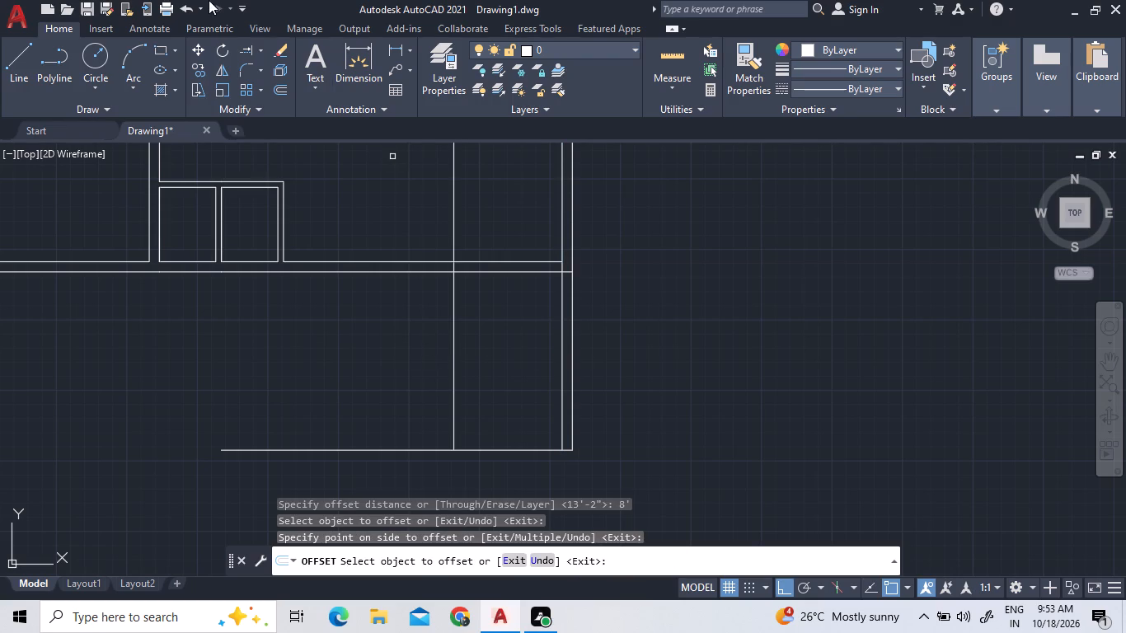
Offset the new vertical line 9" to the left for the wall thickness.
double_click(275, 87)
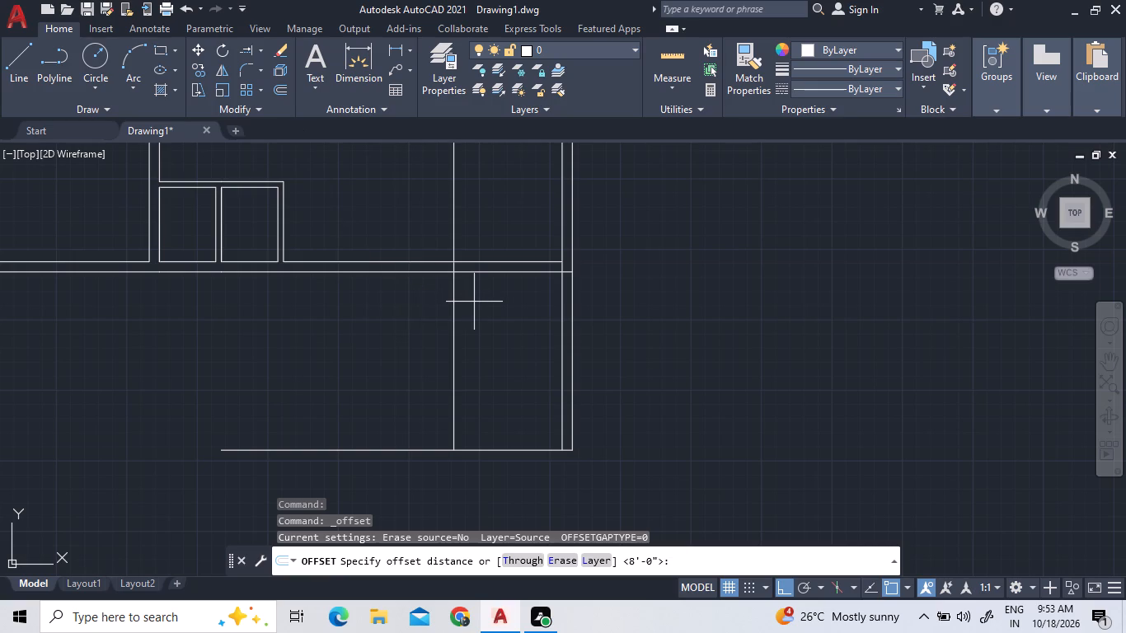
text(9")
key(Return)
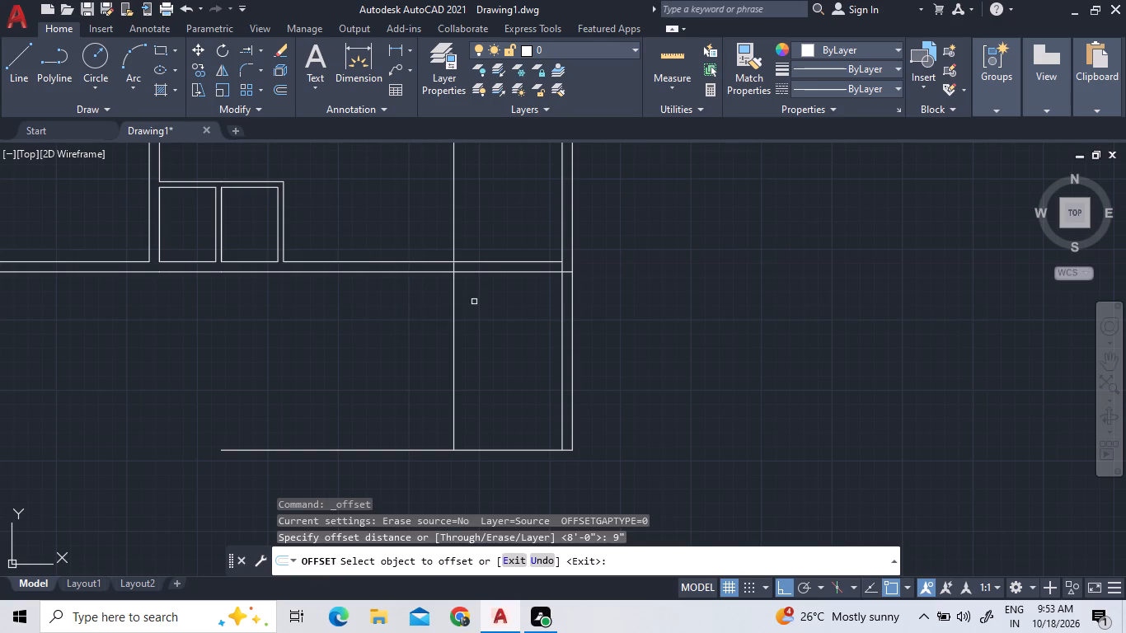
click(454, 314)
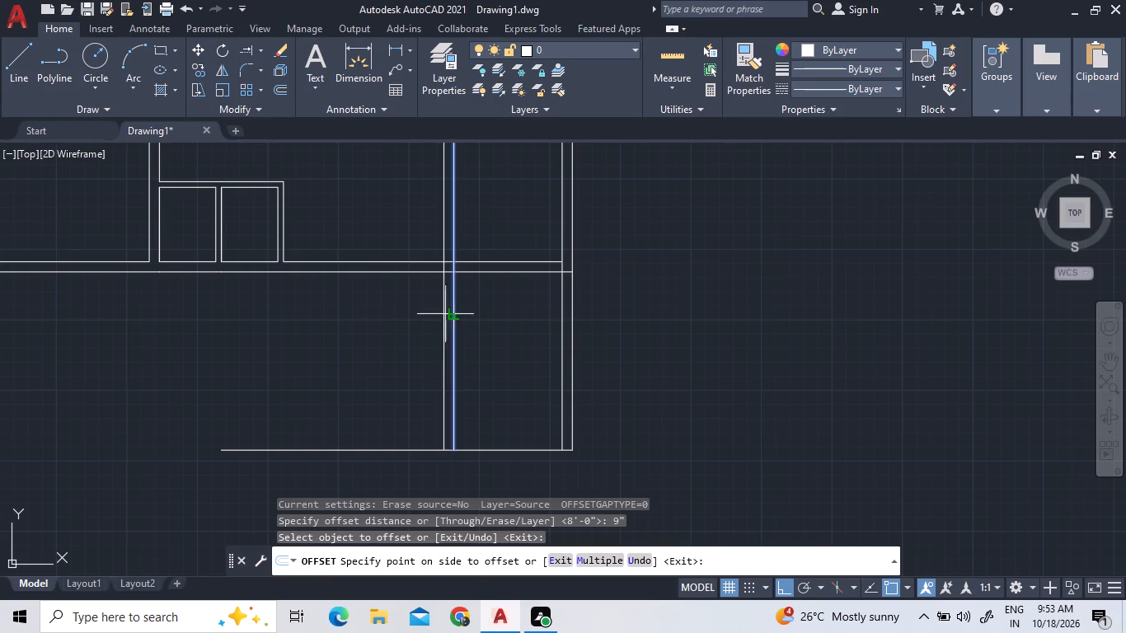
click(419, 316)
right_click(485, 303)
click(493, 310)
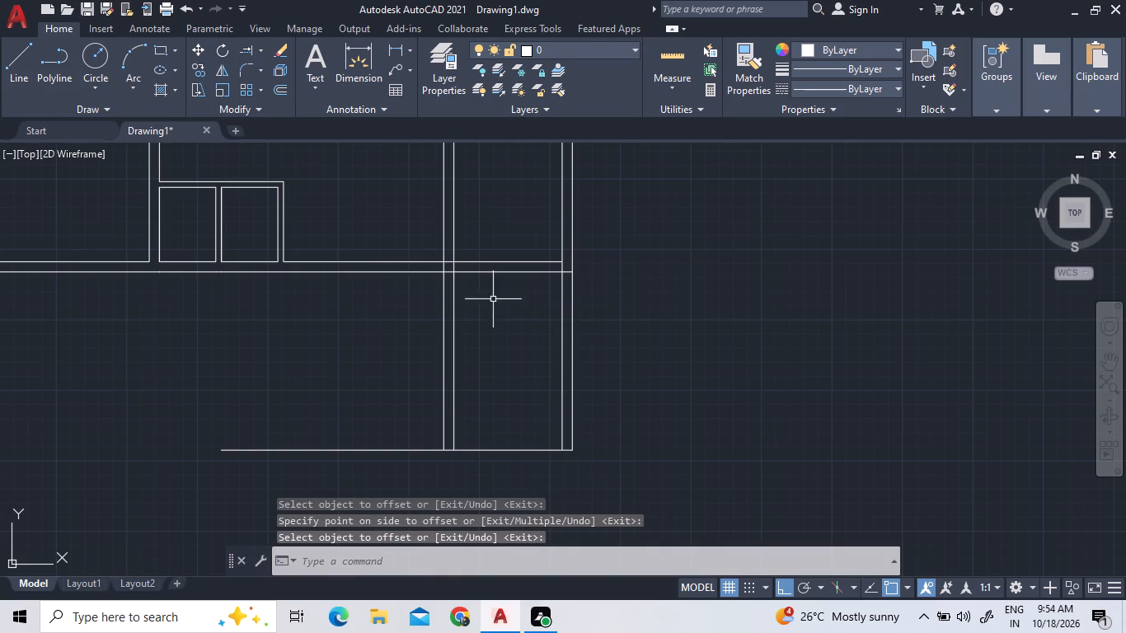
Trim away both new vertical wall lines above the plan's bottom wall with a fence across them.
click(258, 54)
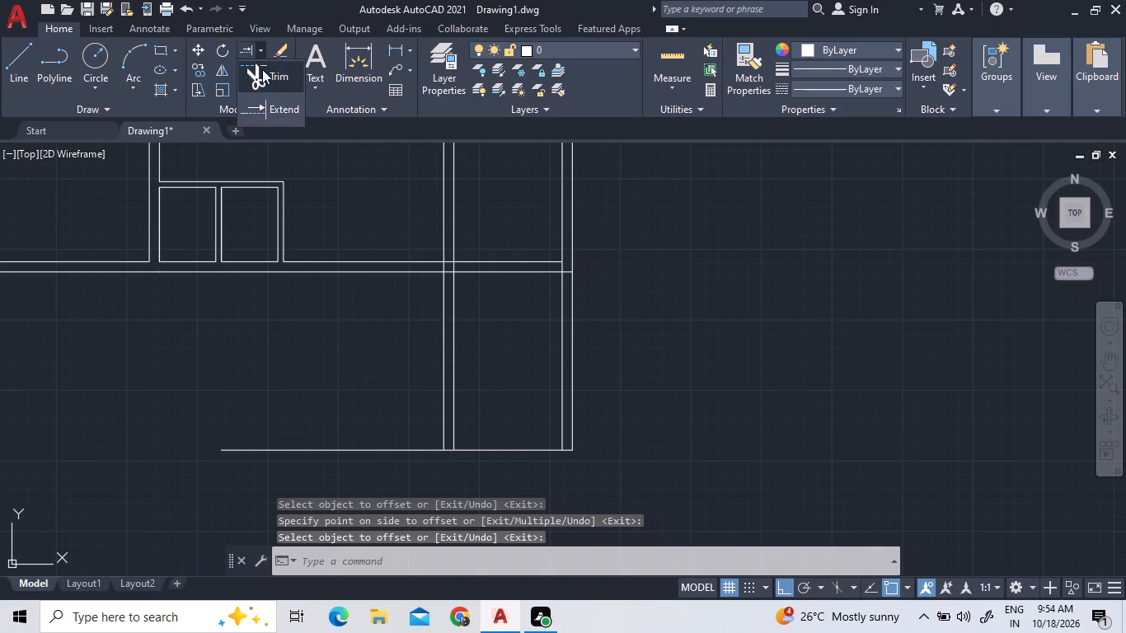
click(264, 78)
click(478, 214)
double_click(399, 207)
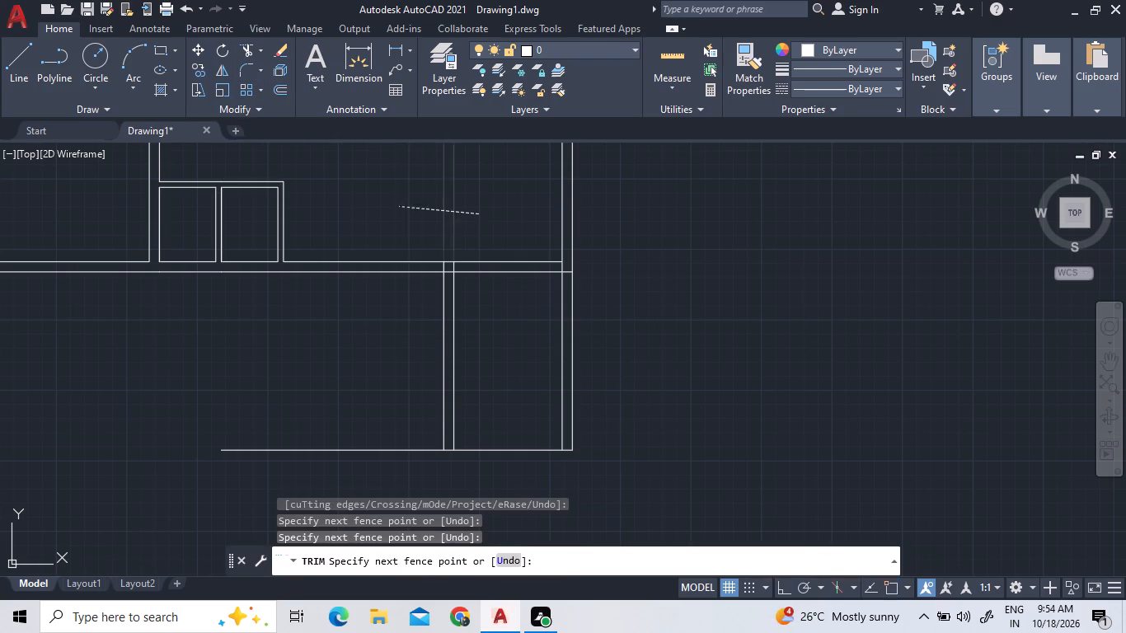
Trim the inner line of the right exterior wall where it crosses the plan's bottom wall.
scroll(401, 252, down, 4)
scroll(413, 159, up, 4)
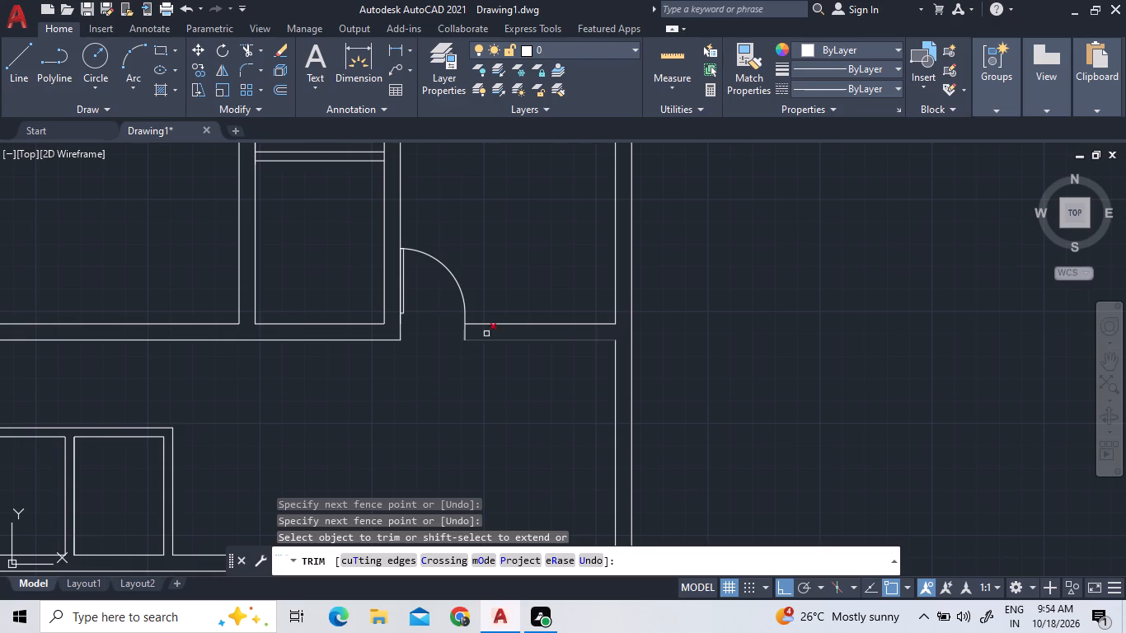
scroll(494, 321, down, 4)
scroll(499, 379, up, 2)
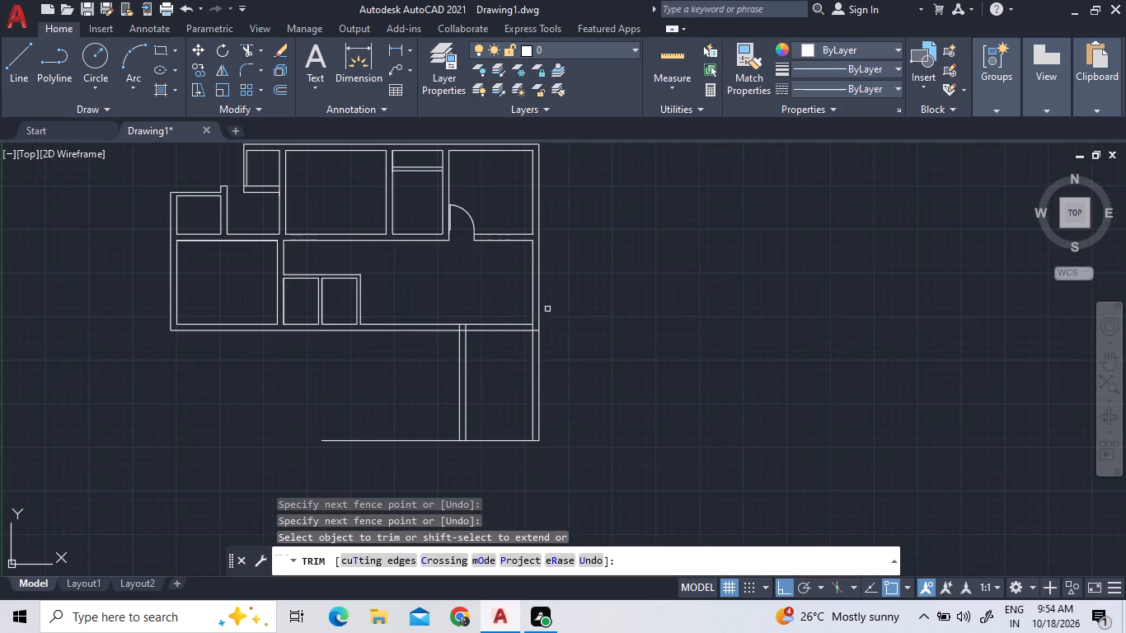
scroll(545, 311, up, 4)
click(456, 418)
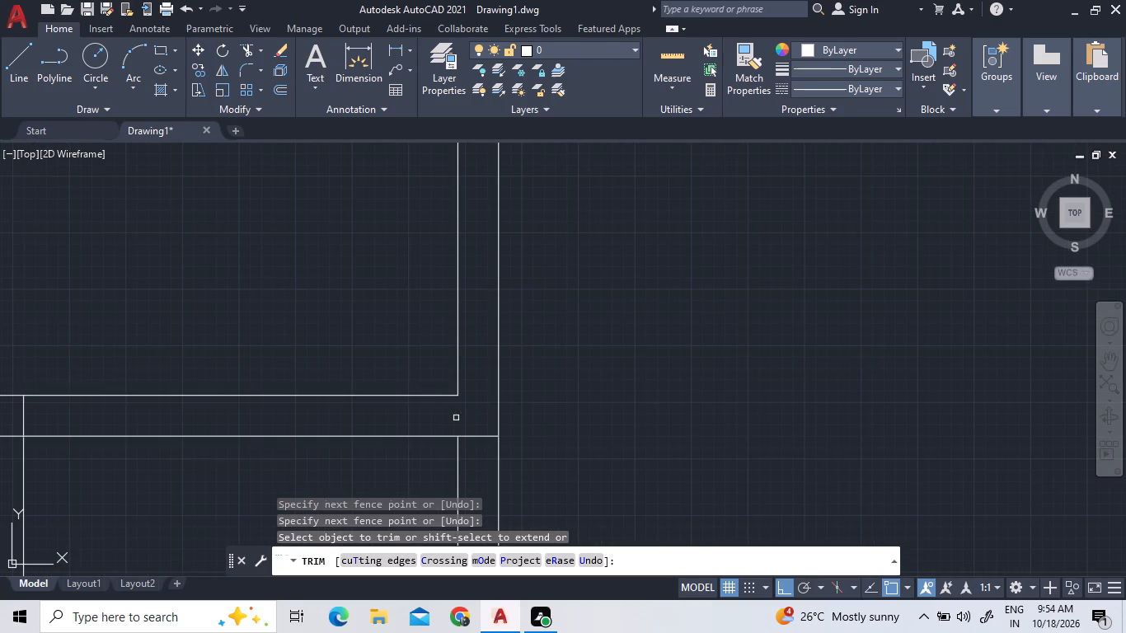
Trim the bottom wall's outer line between the new vertical wall lines, and both vertical line stubs within the bottom wall.
scroll(378, 266, down, 3)
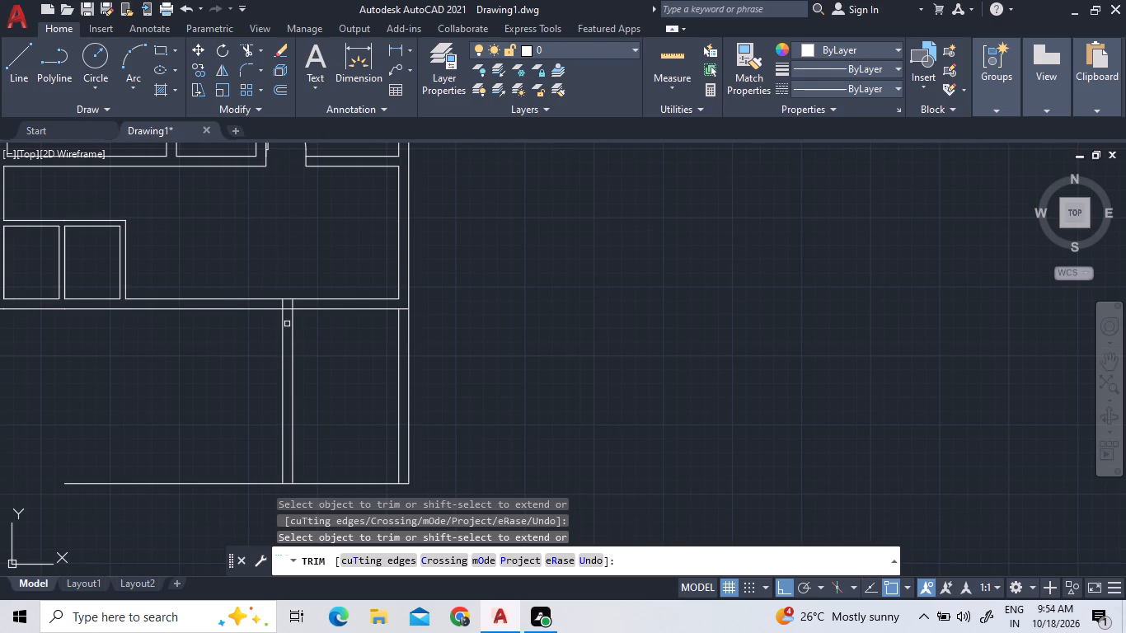
scroll(287, 324, up, 1)
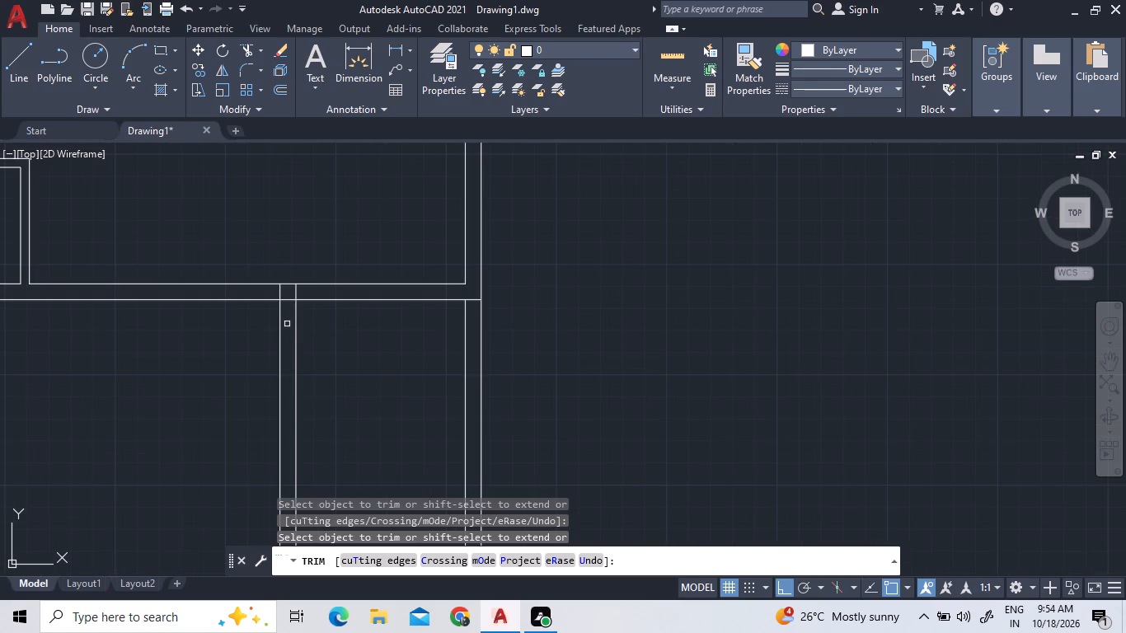
double_click(288, 298)
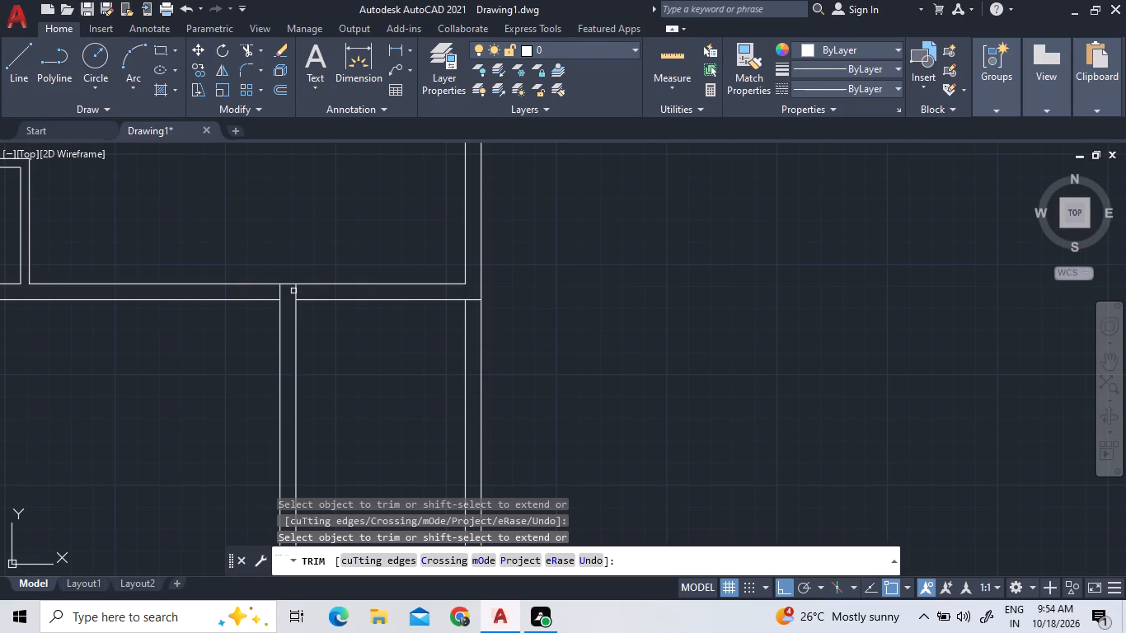
double_click(295, 291)
scroll(322, 290, down, 2)
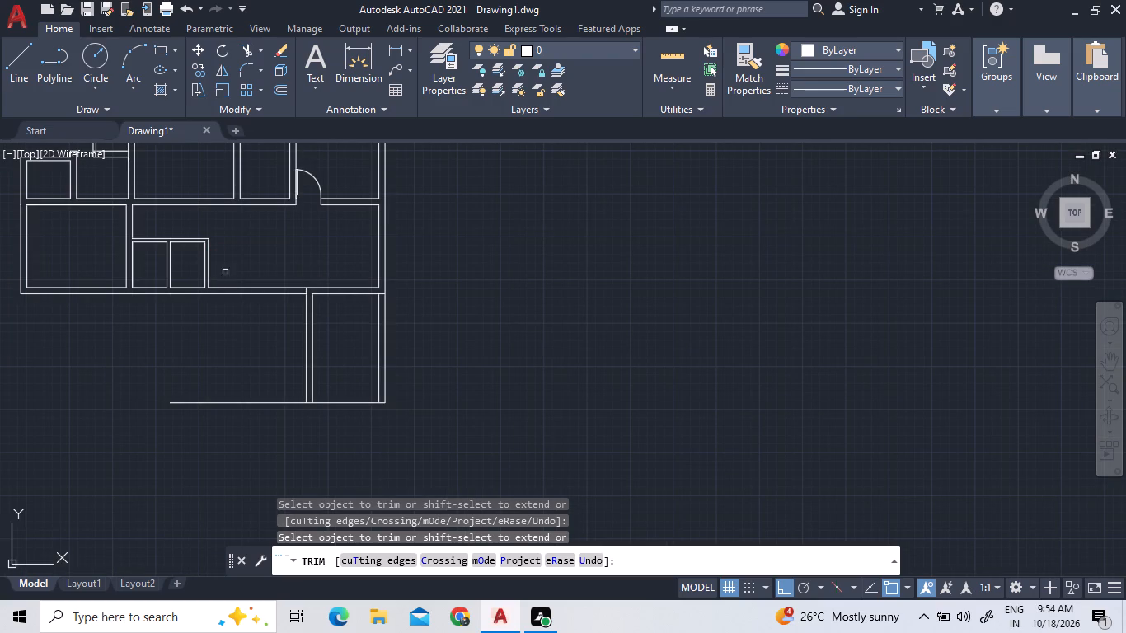
scroll(302, 297, up, 3)
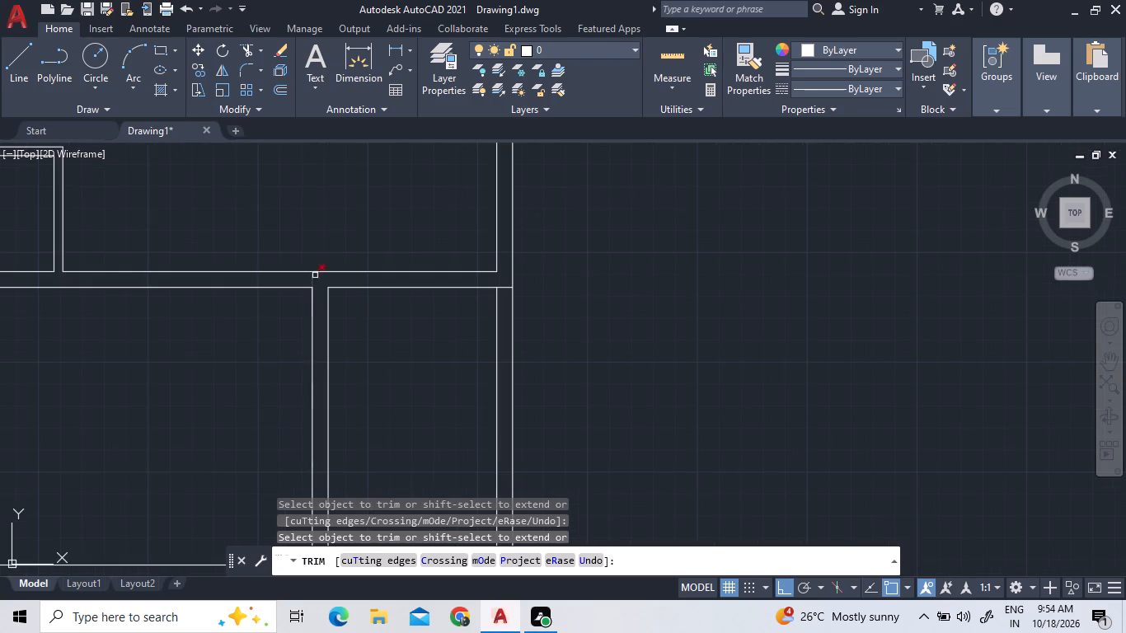
double_click(312, 280)
Trim the bottom wall's outer line where it crosses the right exterior wall, and finish trimming.
double_click(509, 286)
scroll(535, 249, down, 2)
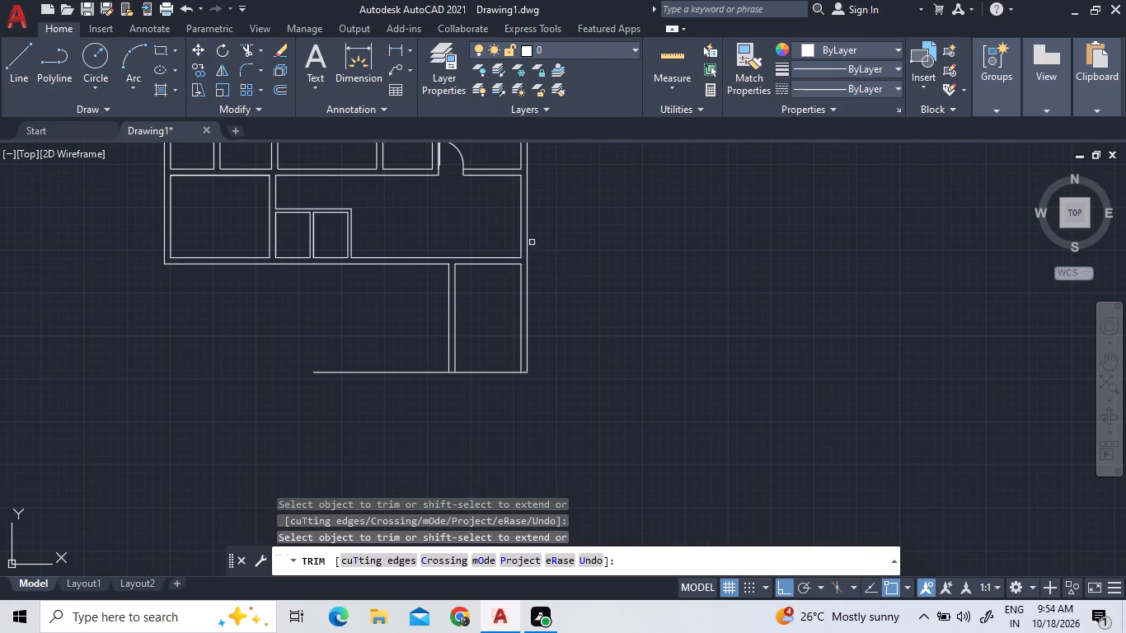
right_click(612, 245)
click(625, 252)
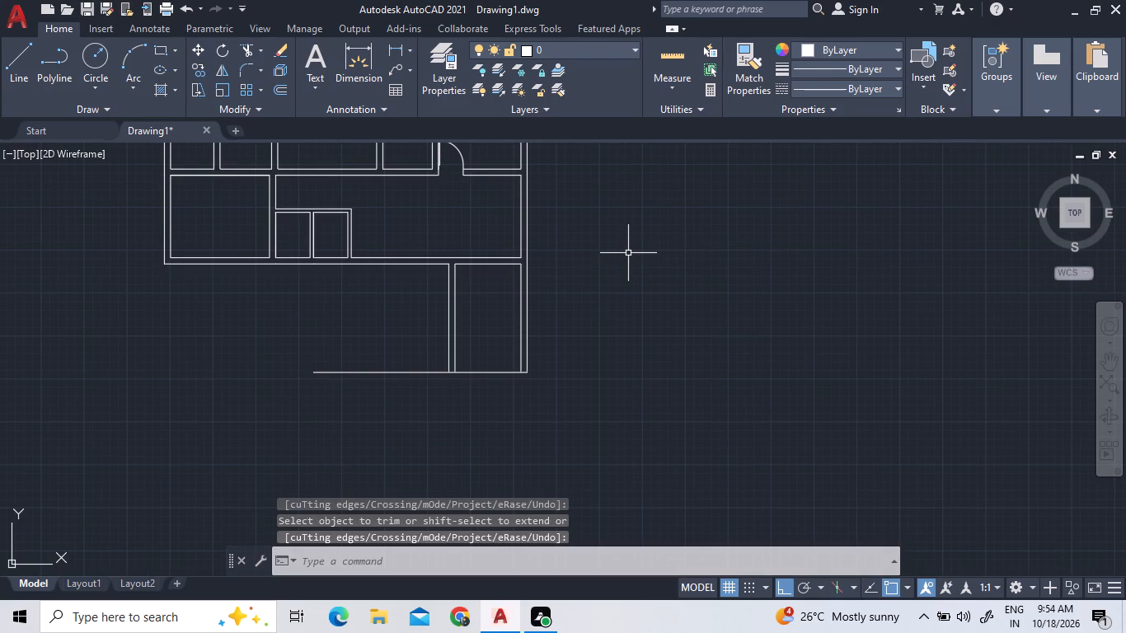
Draw a short line across the bottom wall's thickness, continuing the new vertical wall's left line up to the inner wall line.
scroll(624, 258, down, 1)
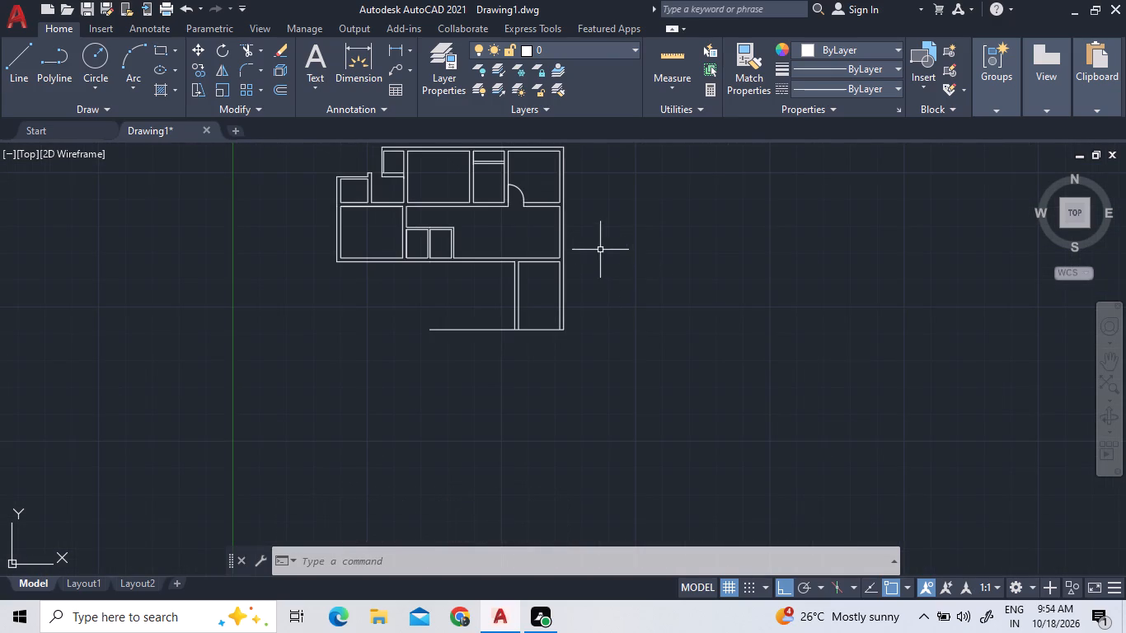
scroll(588, 272, up, 2)
scroll(587, 271, down, 1)
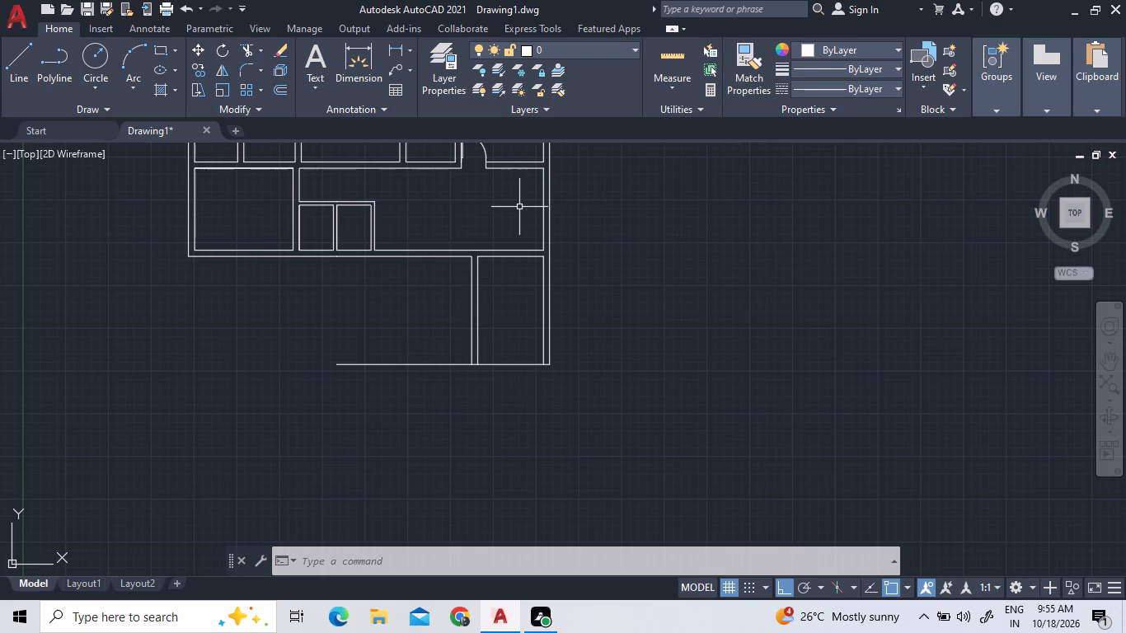
scroll(509, 243, up, 2)
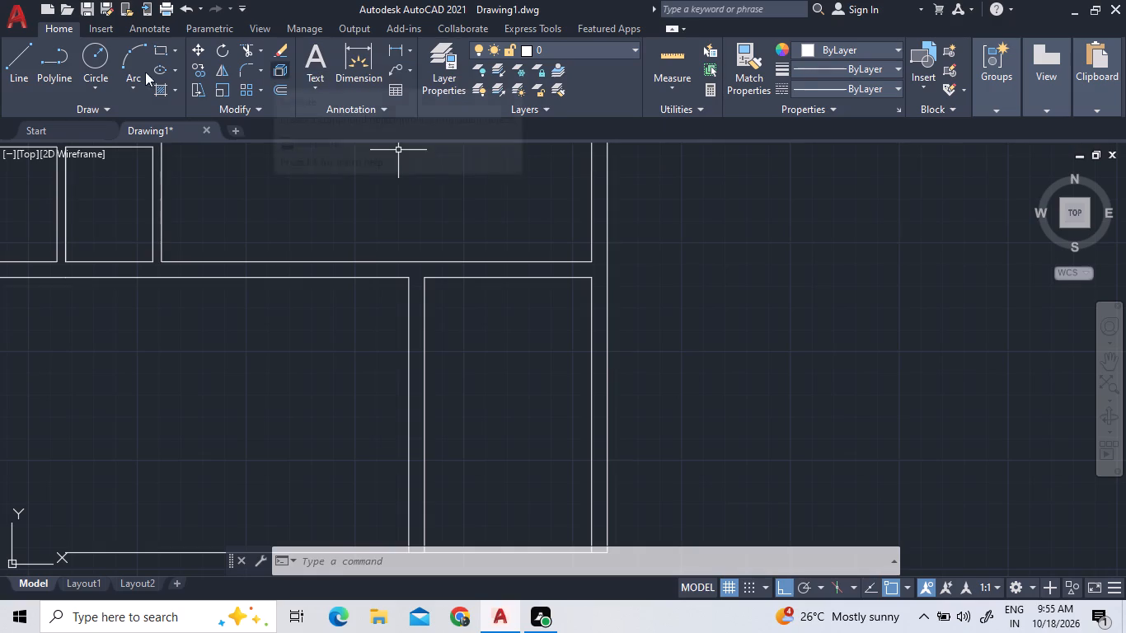
click(21, 66)
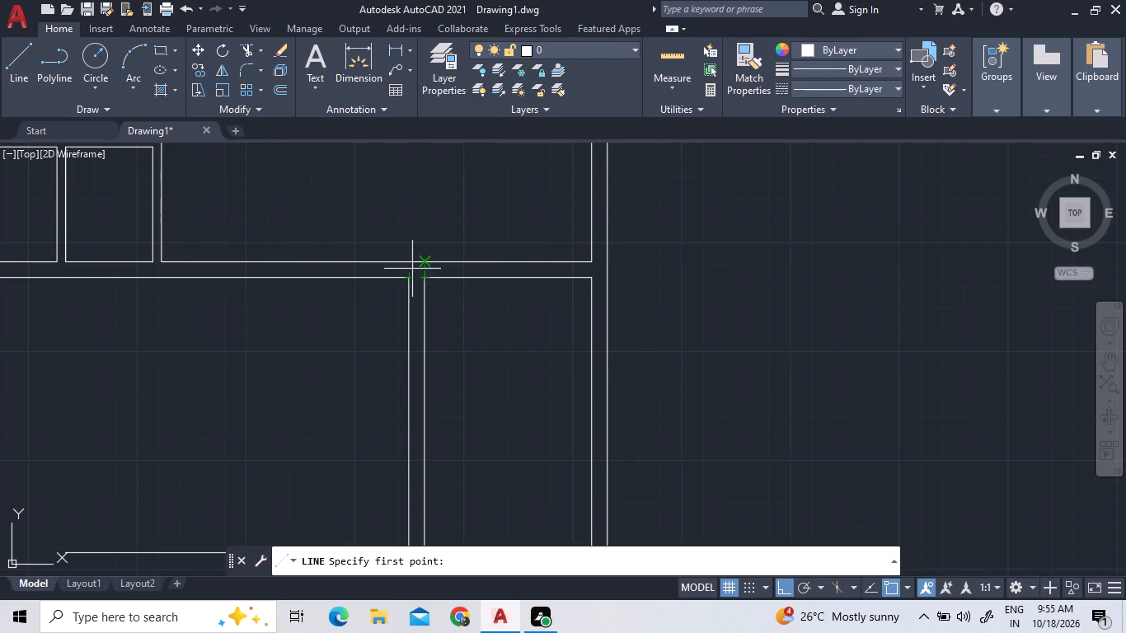
double_click(408, 281)
scroll(412, 266, up, 5)
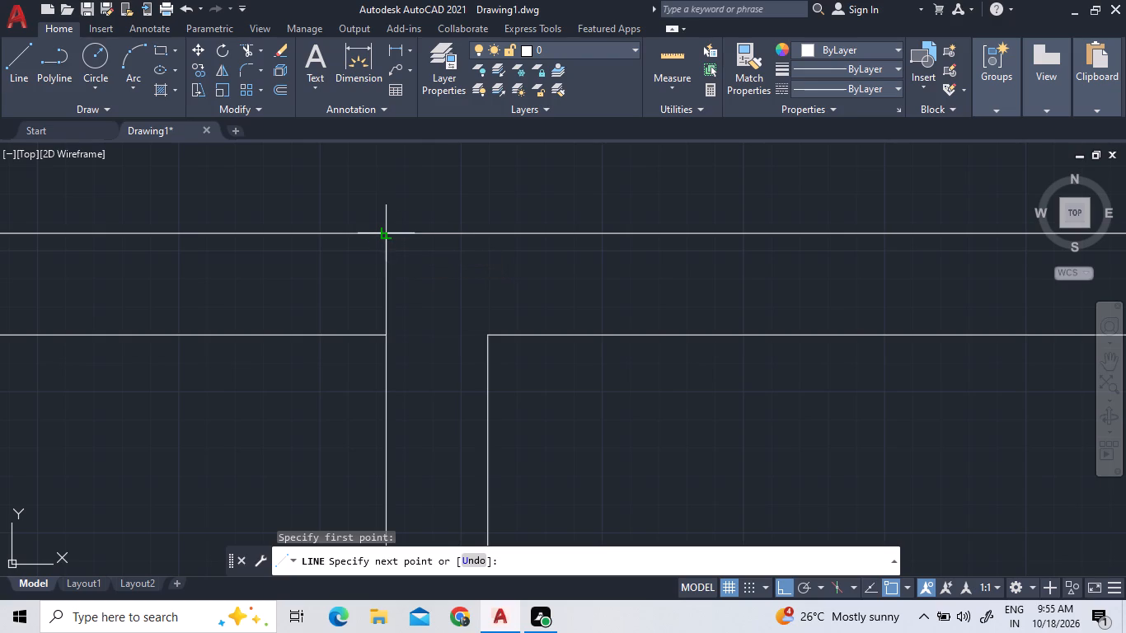
click(384, 235)
scroll(403, 213, down, 3)
right_click(403, 261)
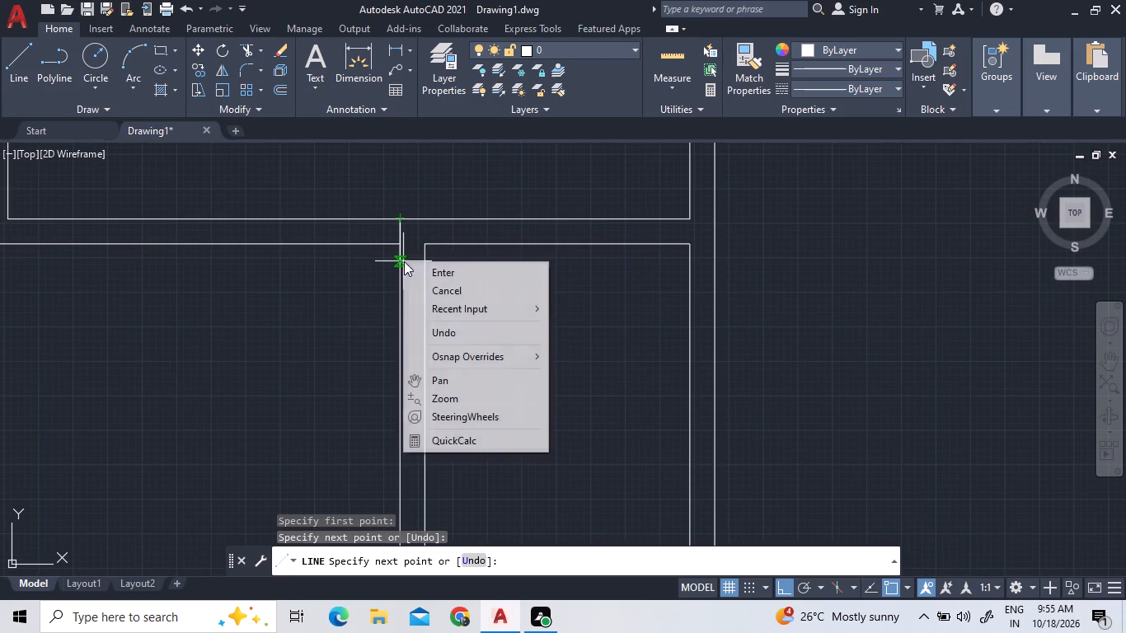
double_click(411, 267)
triple_click(417, 253)
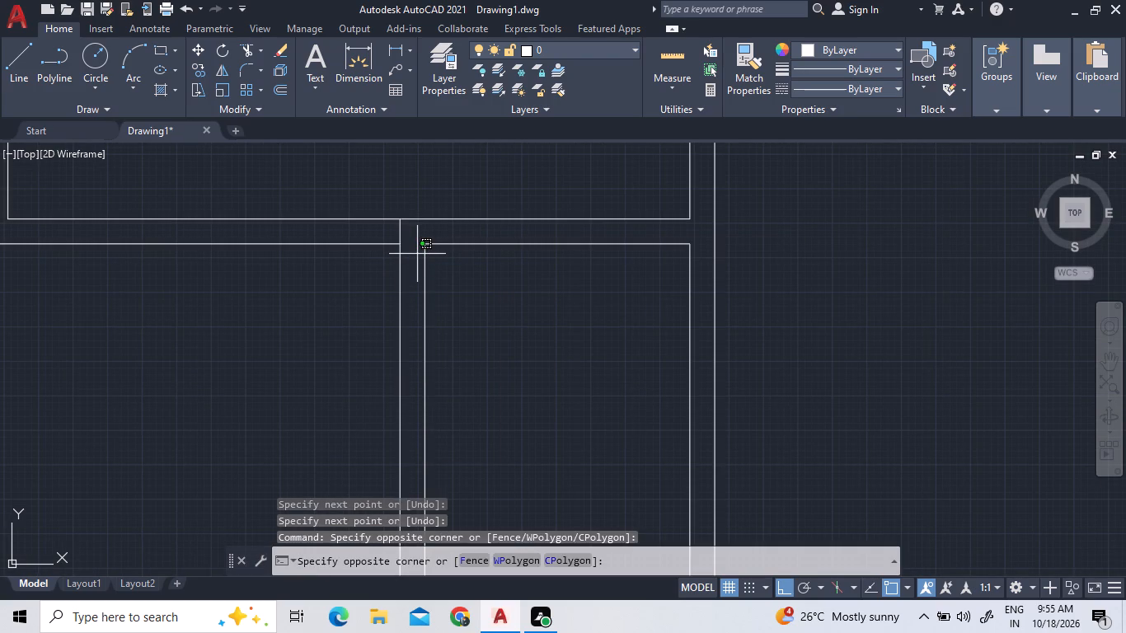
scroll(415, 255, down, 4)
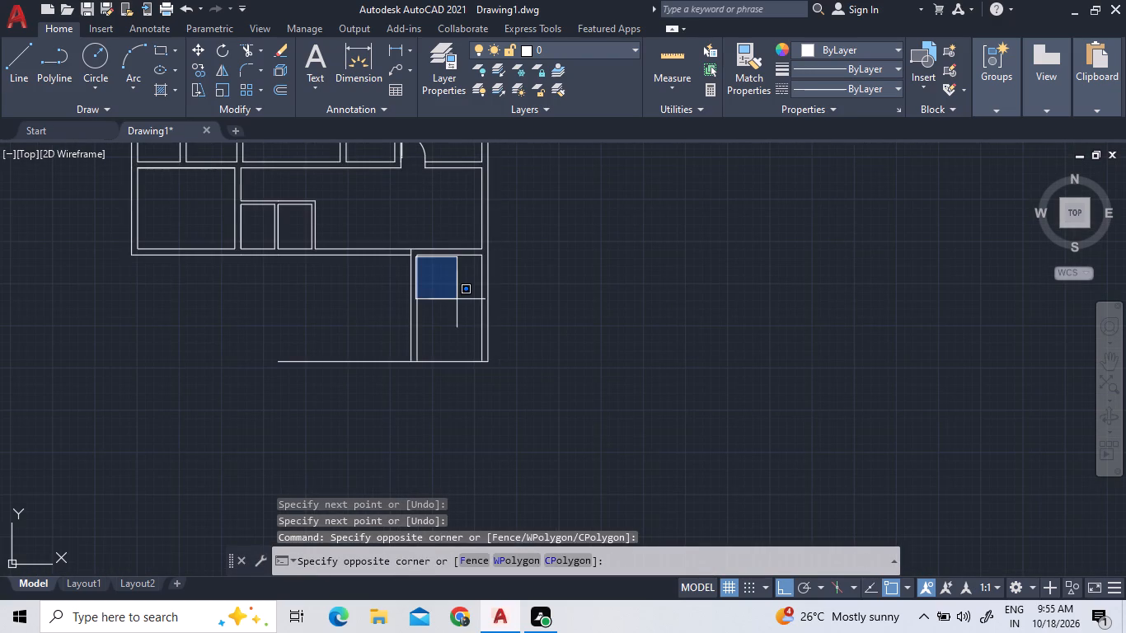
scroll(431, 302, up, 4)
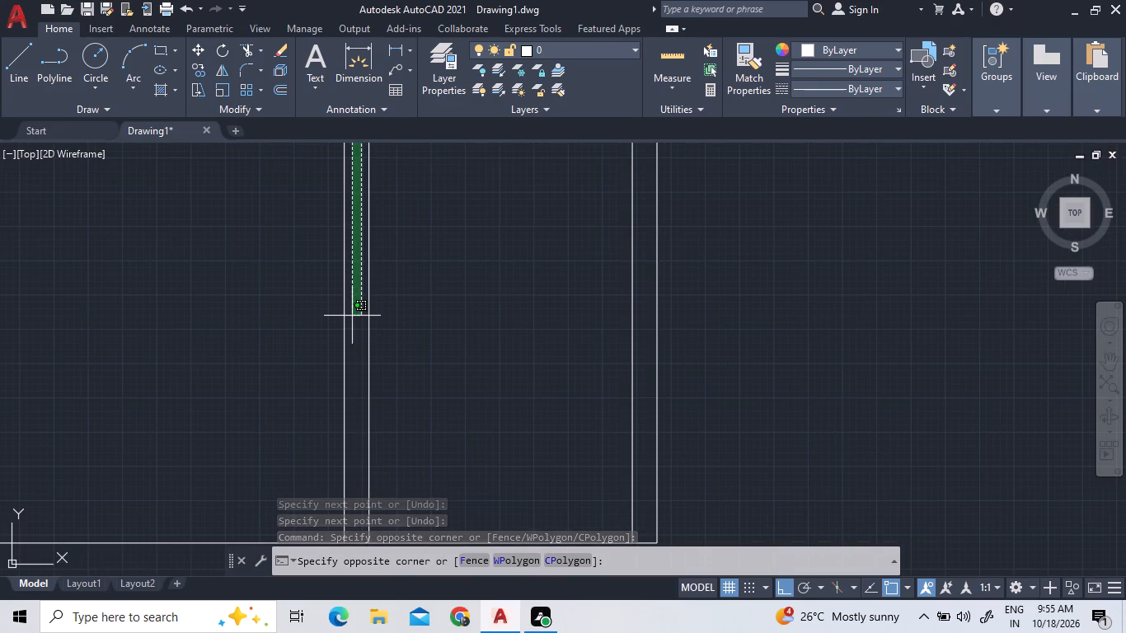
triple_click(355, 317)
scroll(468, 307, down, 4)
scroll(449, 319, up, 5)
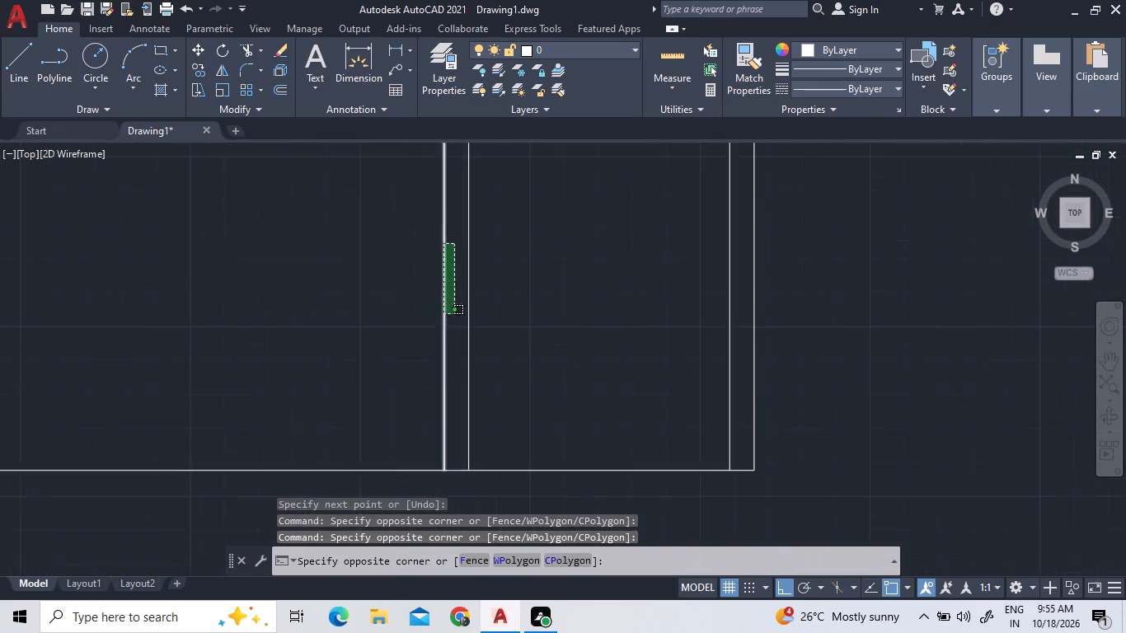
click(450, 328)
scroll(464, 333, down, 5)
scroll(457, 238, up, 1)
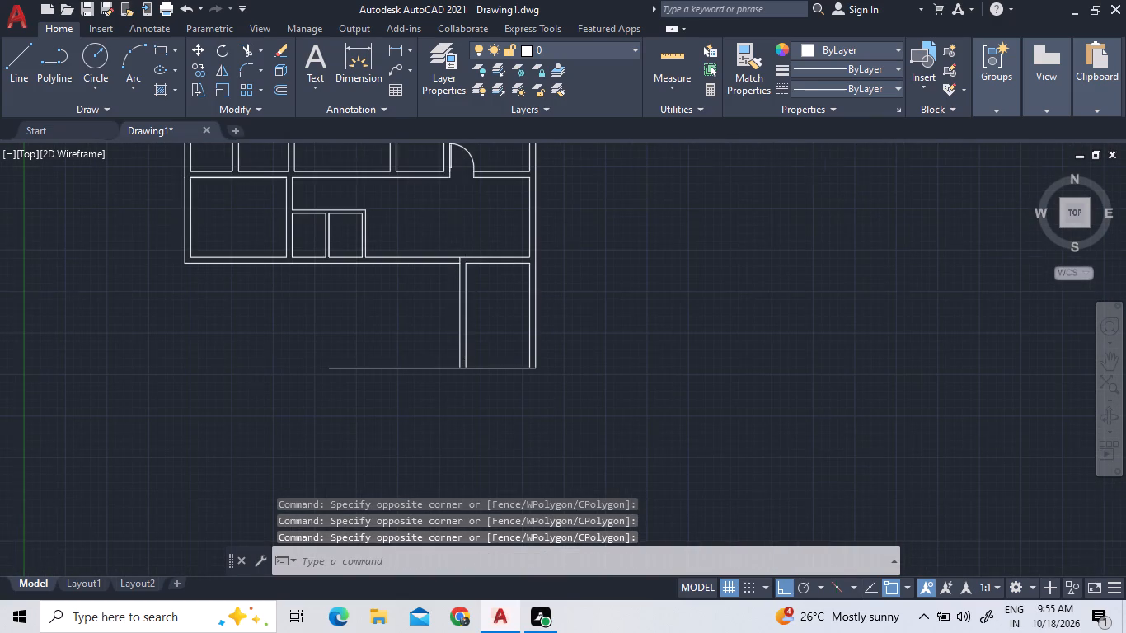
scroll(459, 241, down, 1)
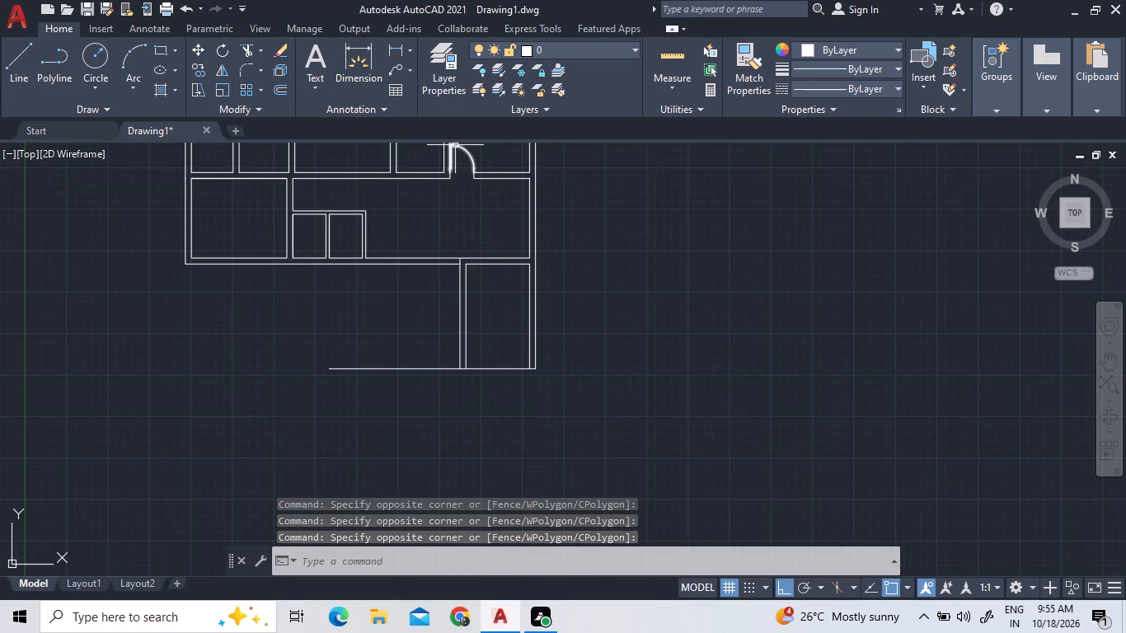
Insert the Door - Imperial block from the tool palettes in the empty space beside the plan's right exterior wall.
key(t)
key(p)
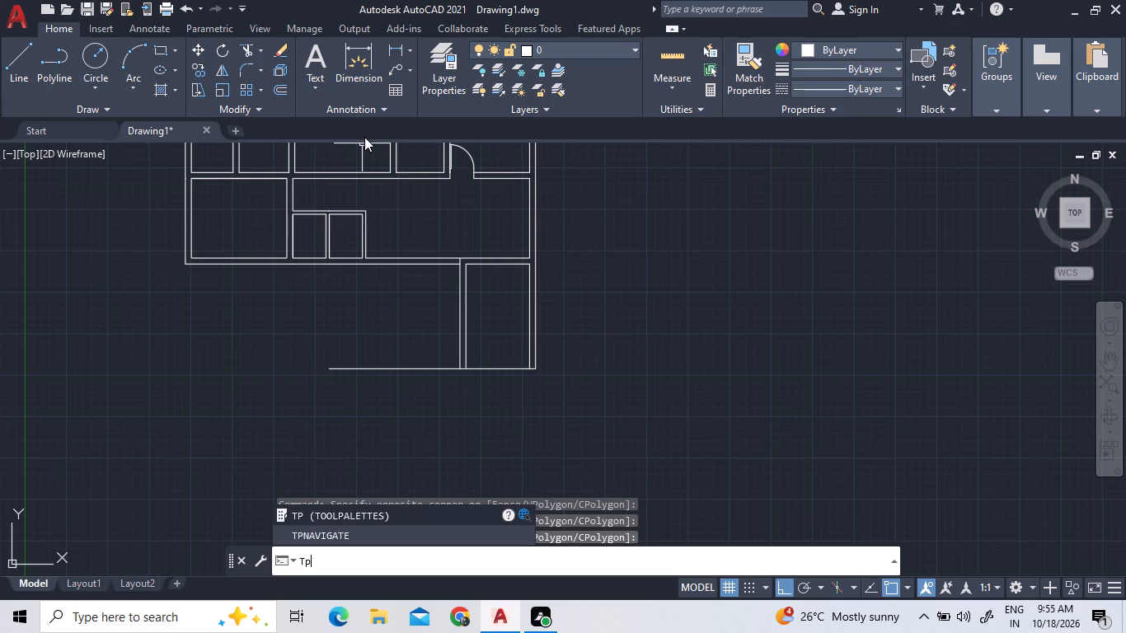
key(Return)
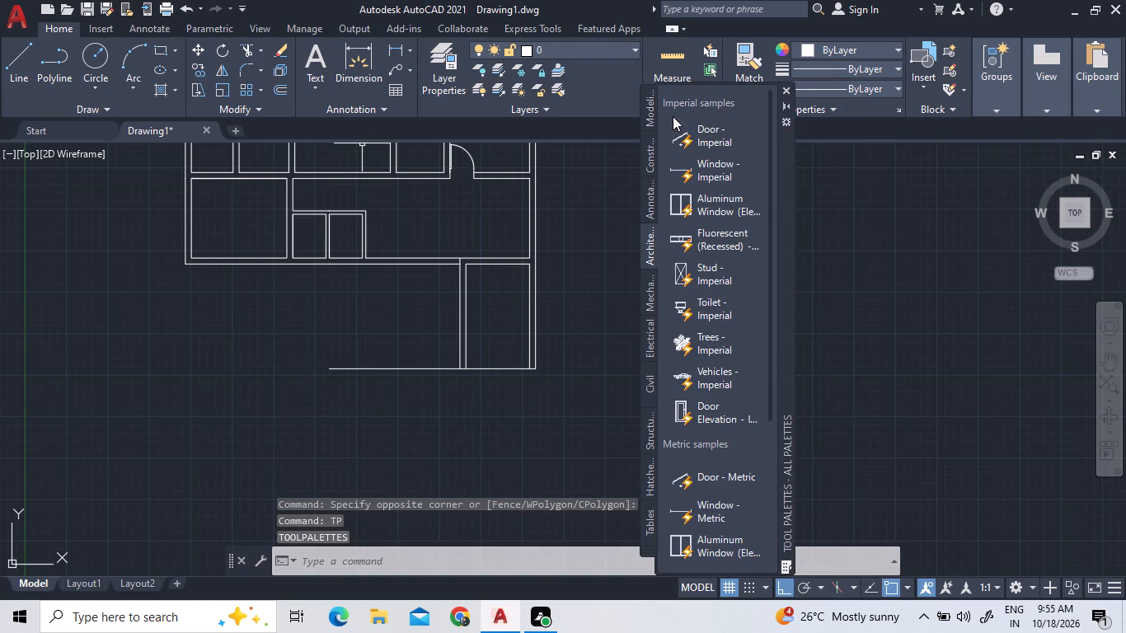
click(697, 143)
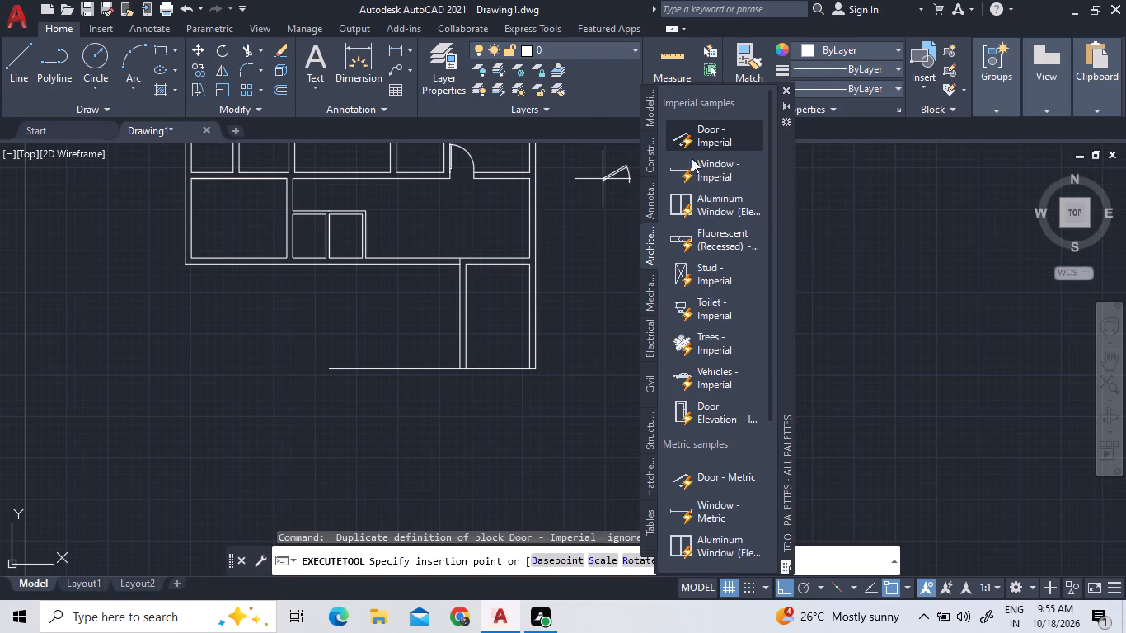
click(584, 218)
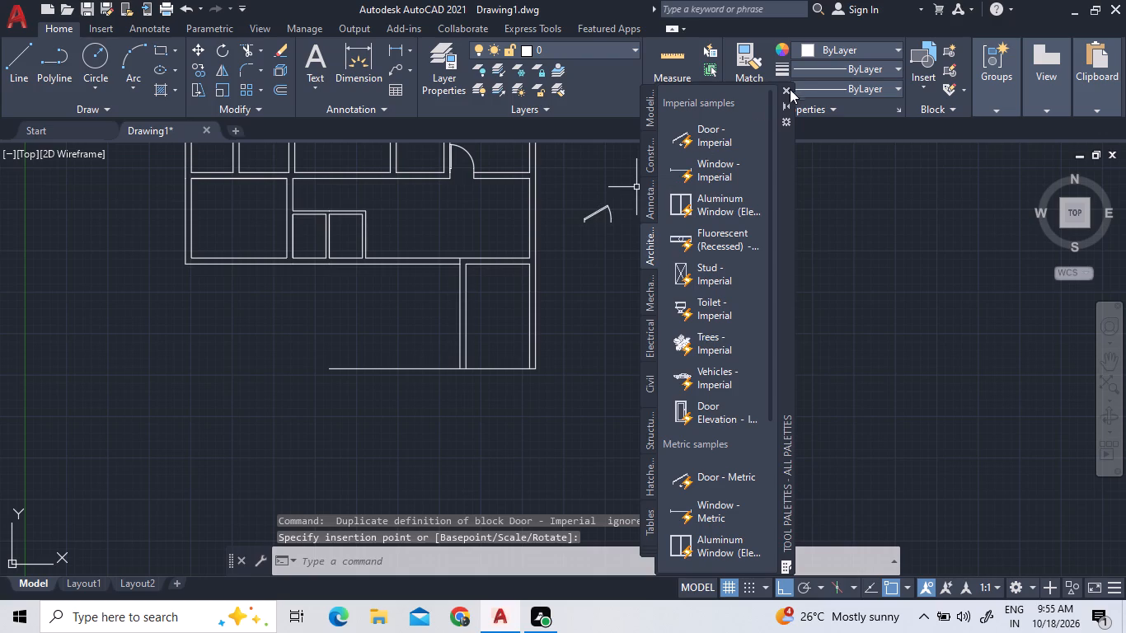
click(788, 89)
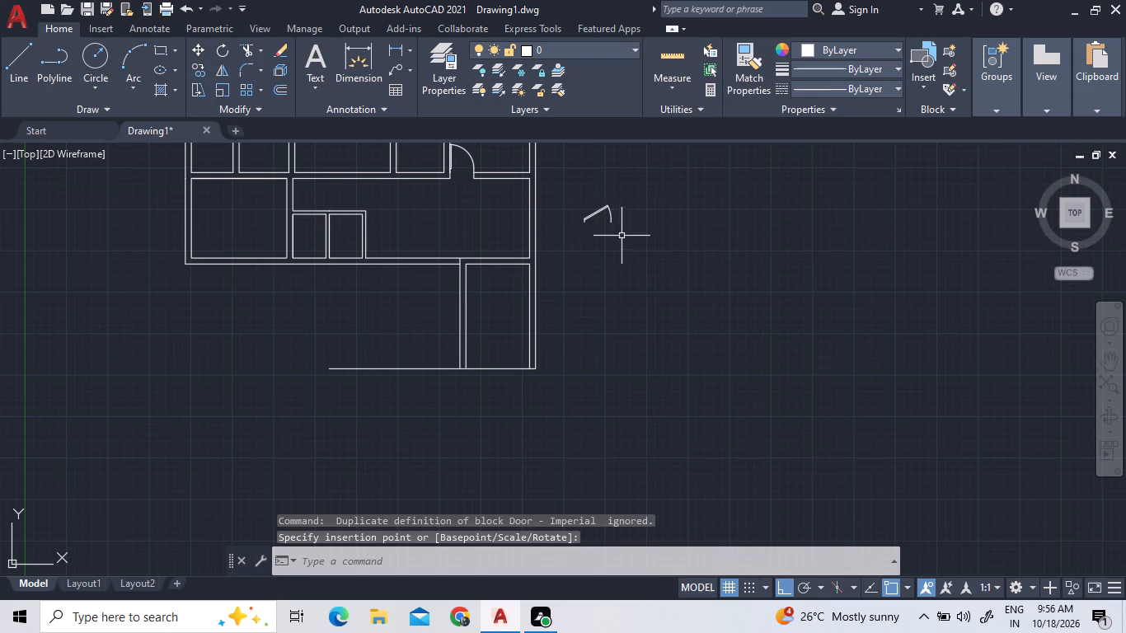
Set the inserted door block's opening angle to Open 90º.
scroll(573, 209, up, 3)
click(670, 241)
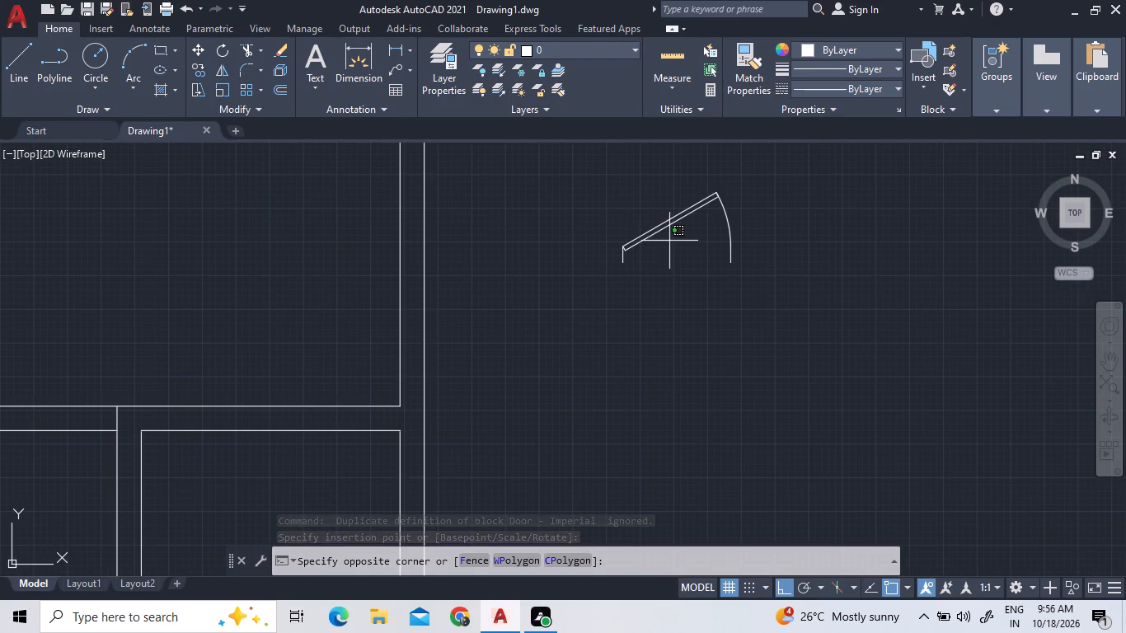
double_click(645, 214)
click(613, 209)
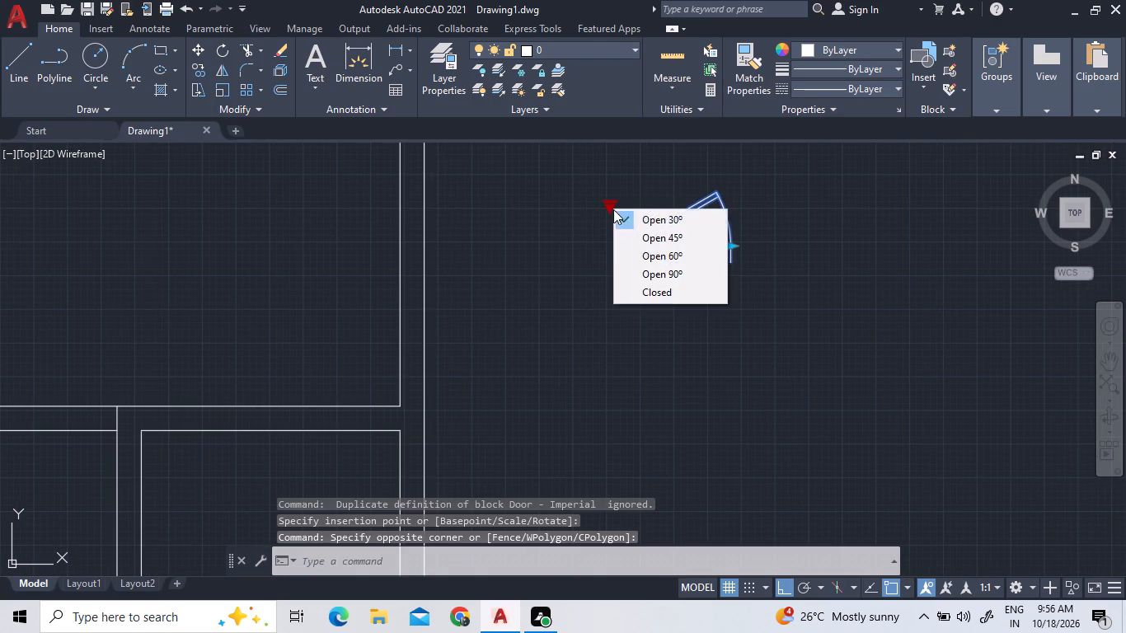
double_click(634, 270)
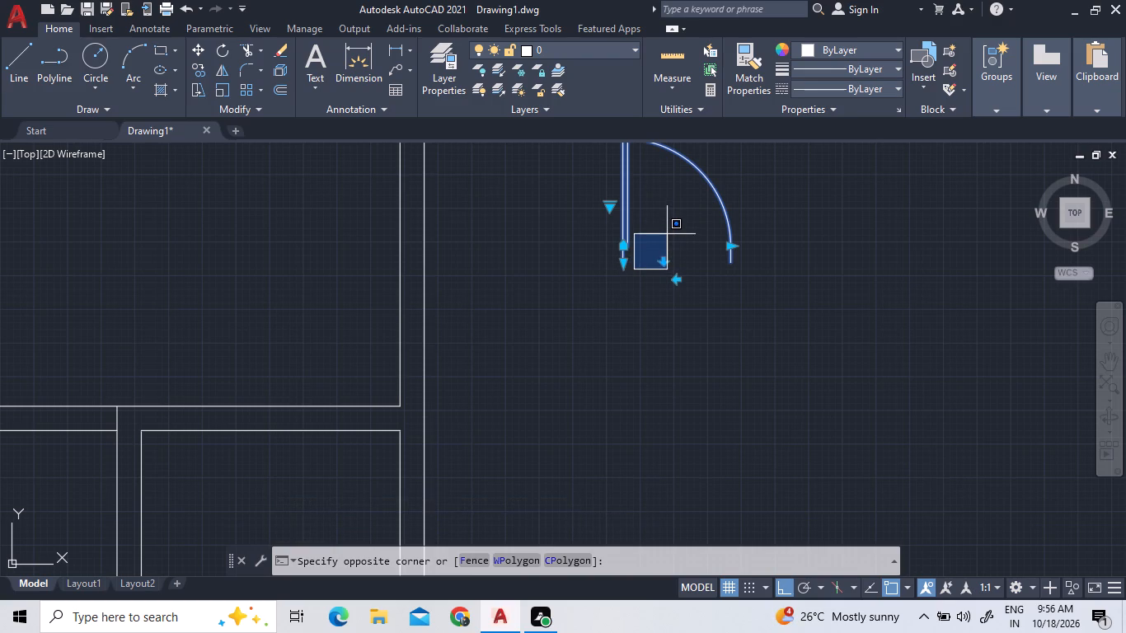
Flip the door block vertically so its leaf swings downward.
double_click(697, 235)
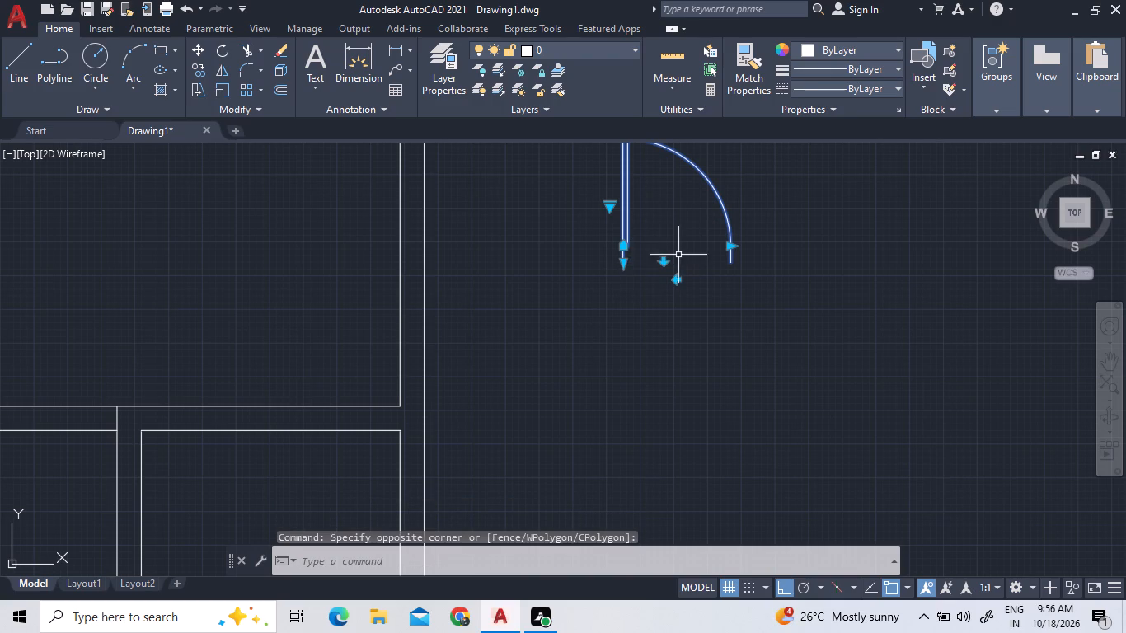
click(665, 263)
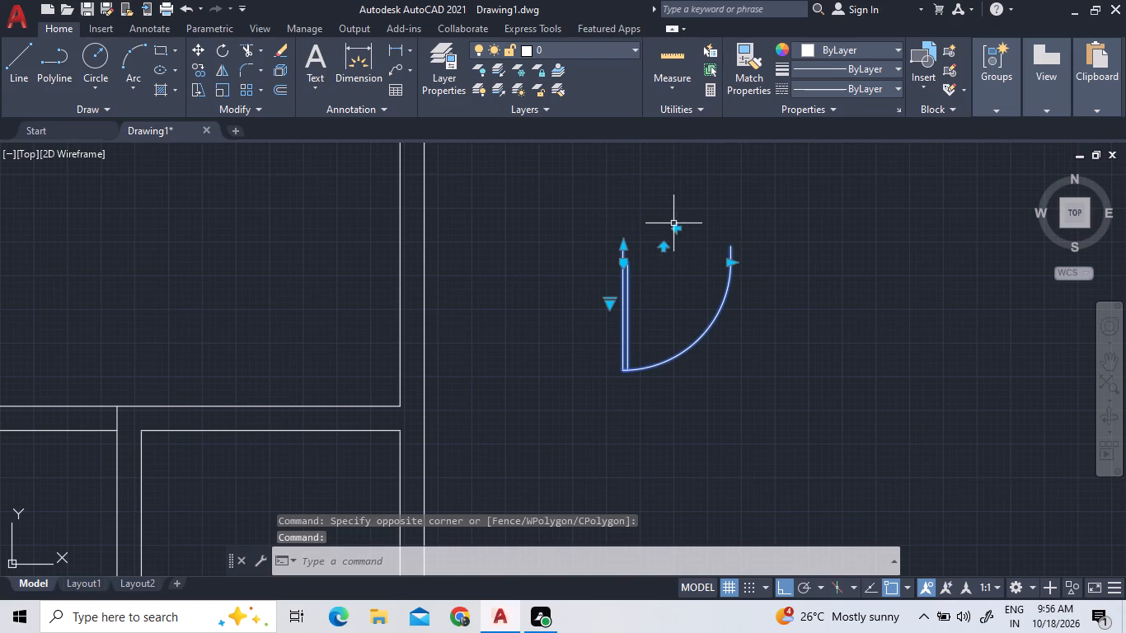
Insert a second Door - Imperial block in the empty space beside the first one, entering 63 for the insertion point.
key(Return)
key(Return)
text(63)
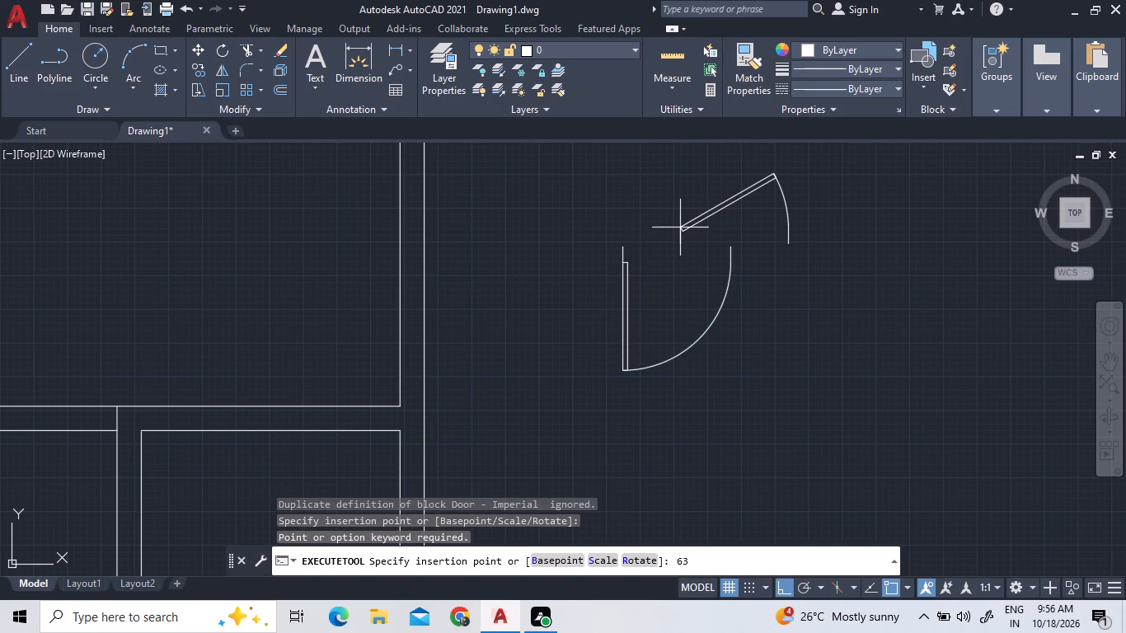
right_click(687, 302)
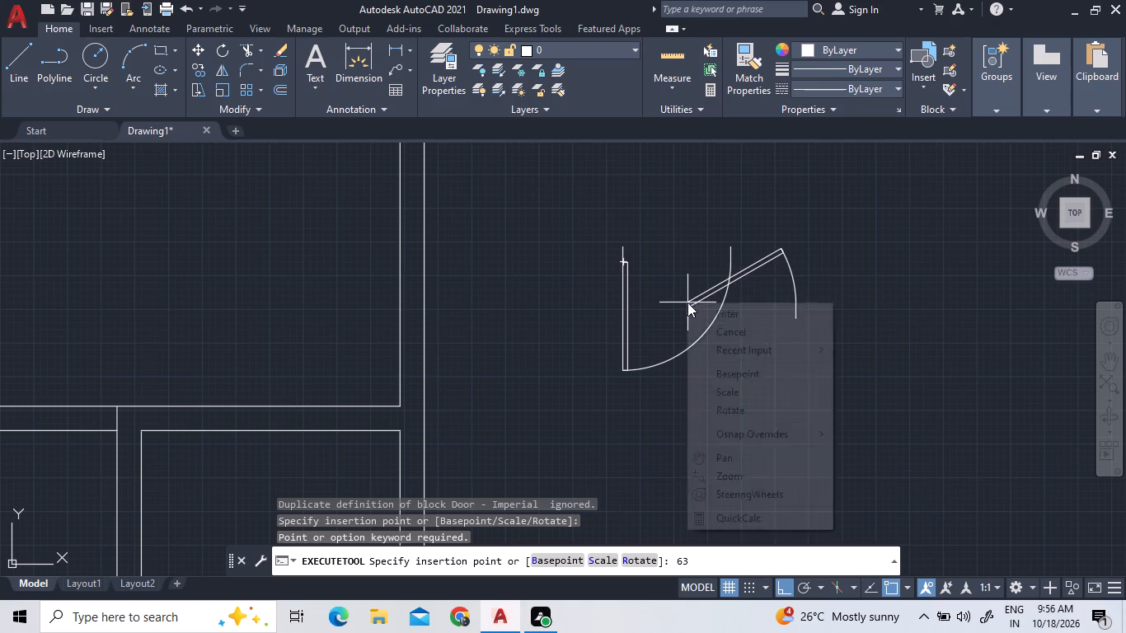
click(705, 313)
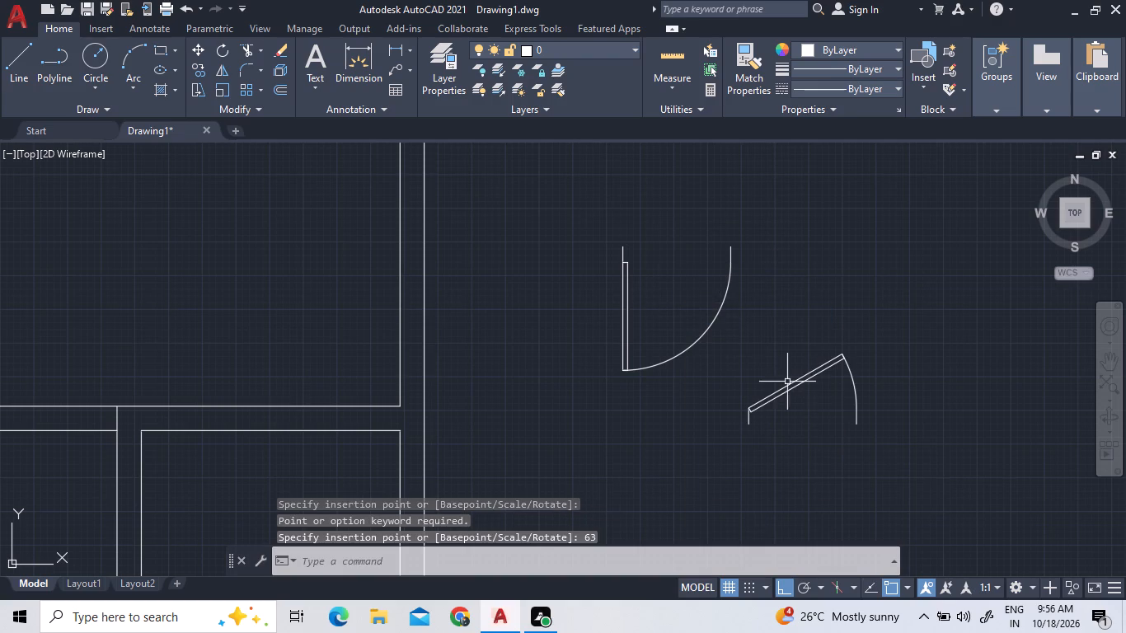
Flip the 90º door block both horizontally and vertically so its hinge is on the right and its leaf swings upward.
scroll(608, 293, down, 5)
scroll(609, 296, up, 4)
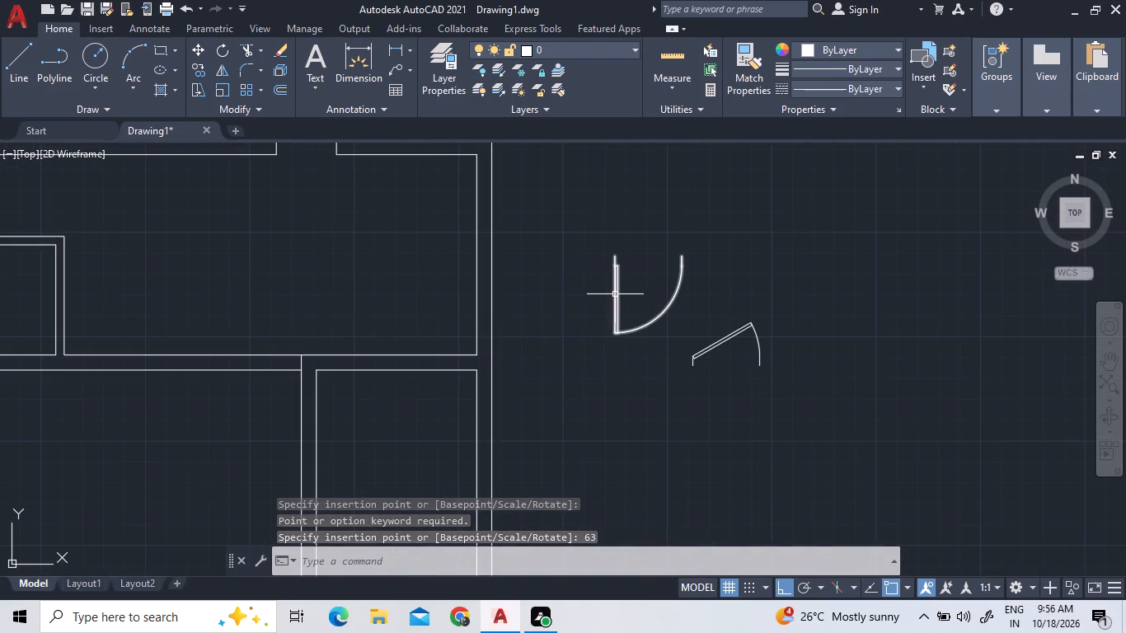
click(617, 294)
scroll(655, 252, up, 4)
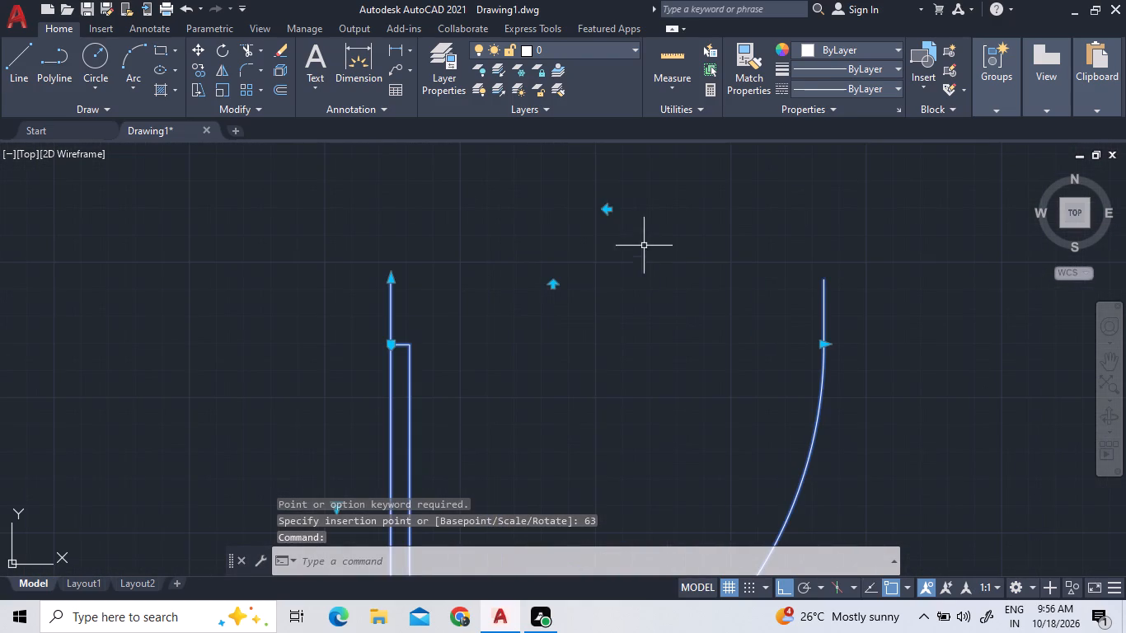
click(609, 209)
scroll(589, 221, down, 3)
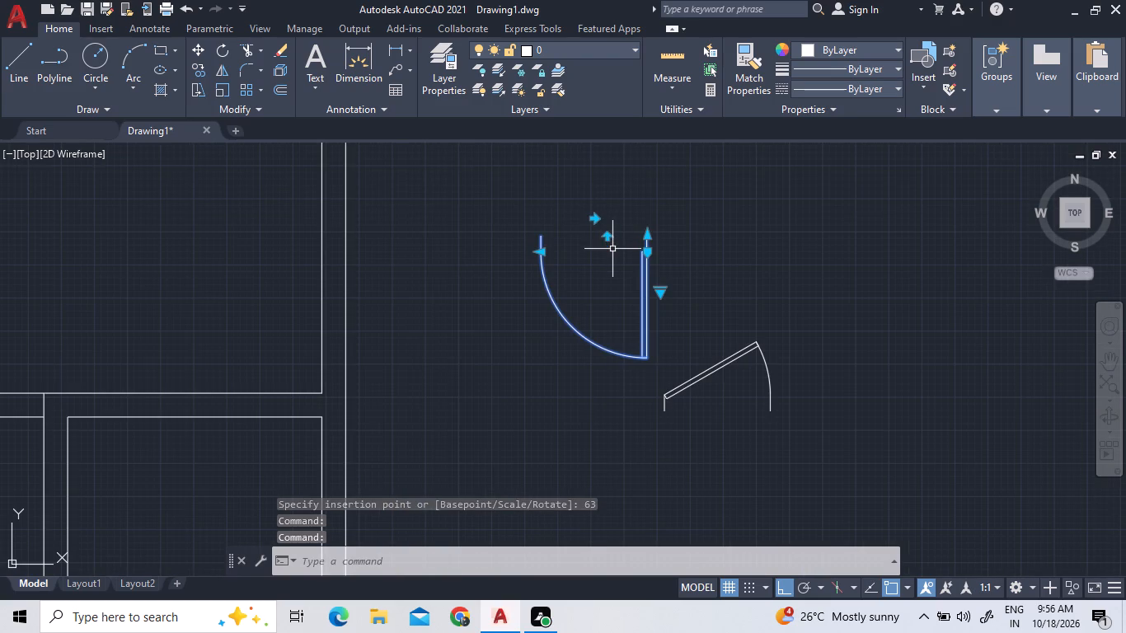
triple_click(605, 235)
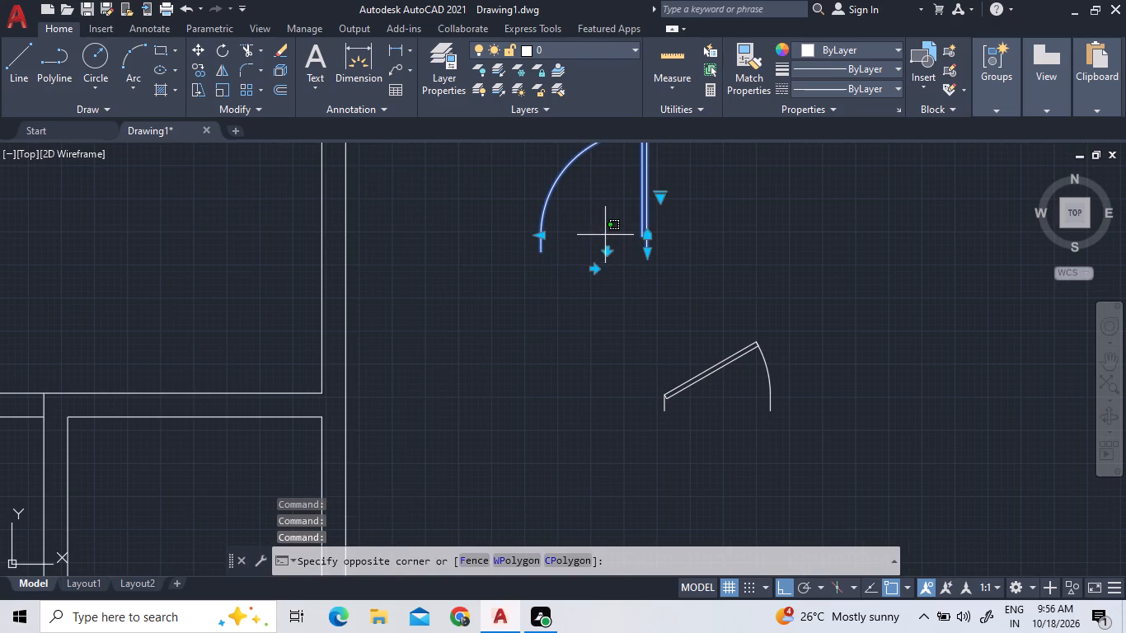
scroll(605, 274, down, 1)
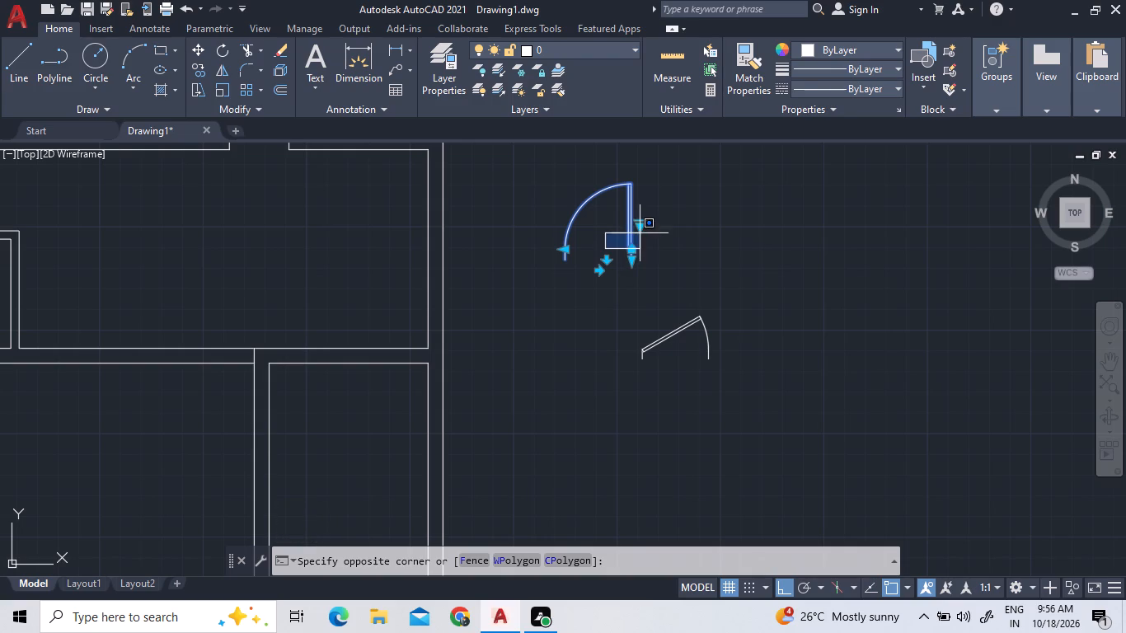
double_click(625, 239)
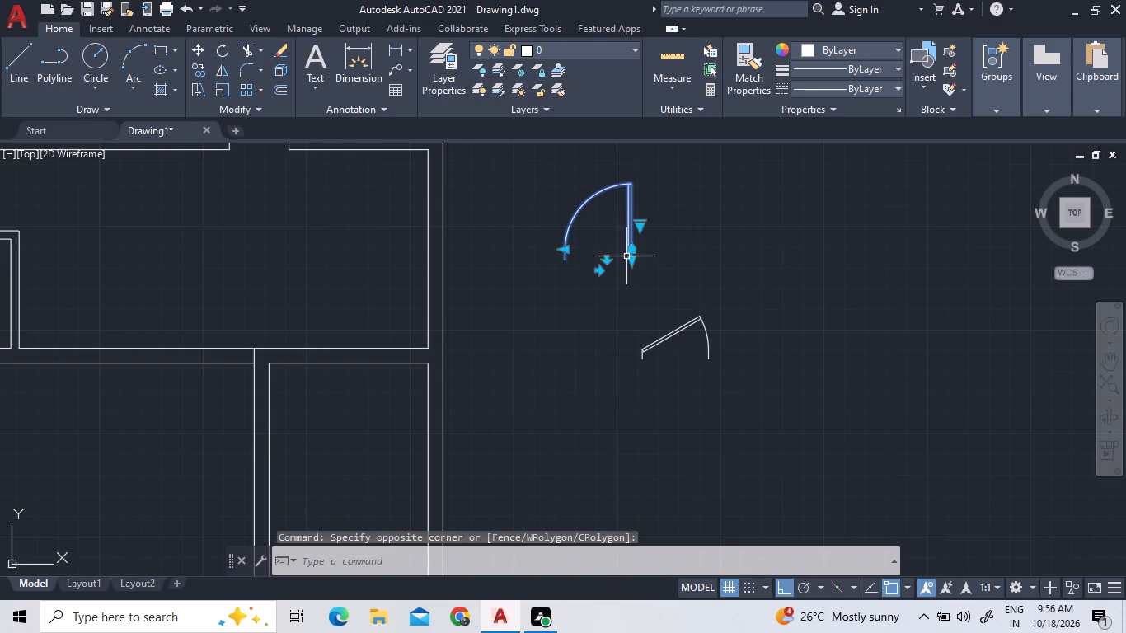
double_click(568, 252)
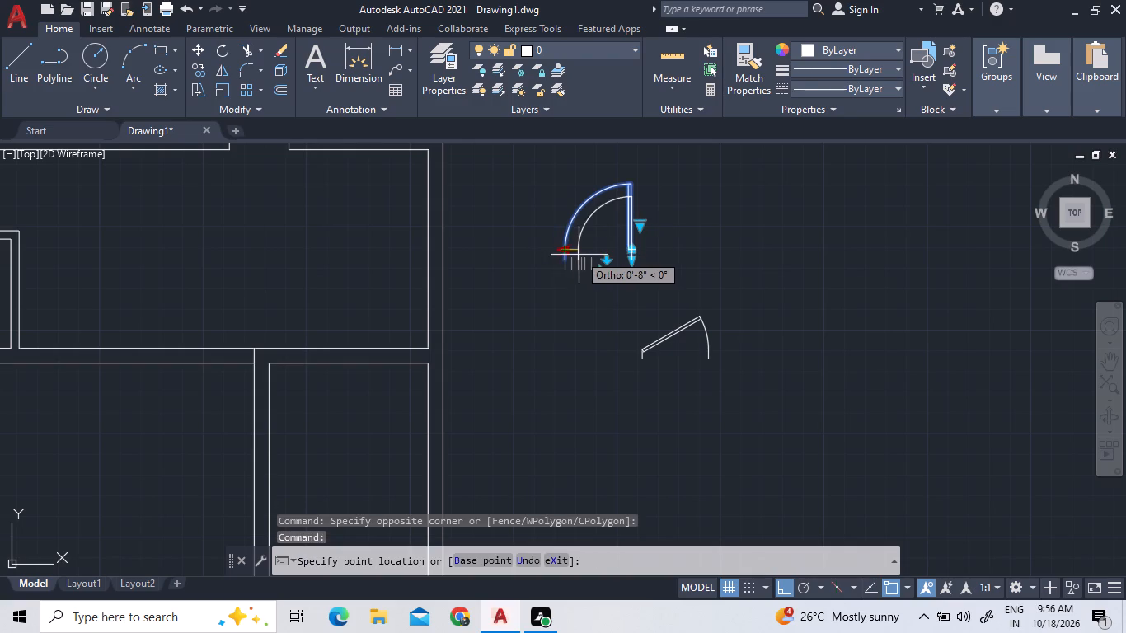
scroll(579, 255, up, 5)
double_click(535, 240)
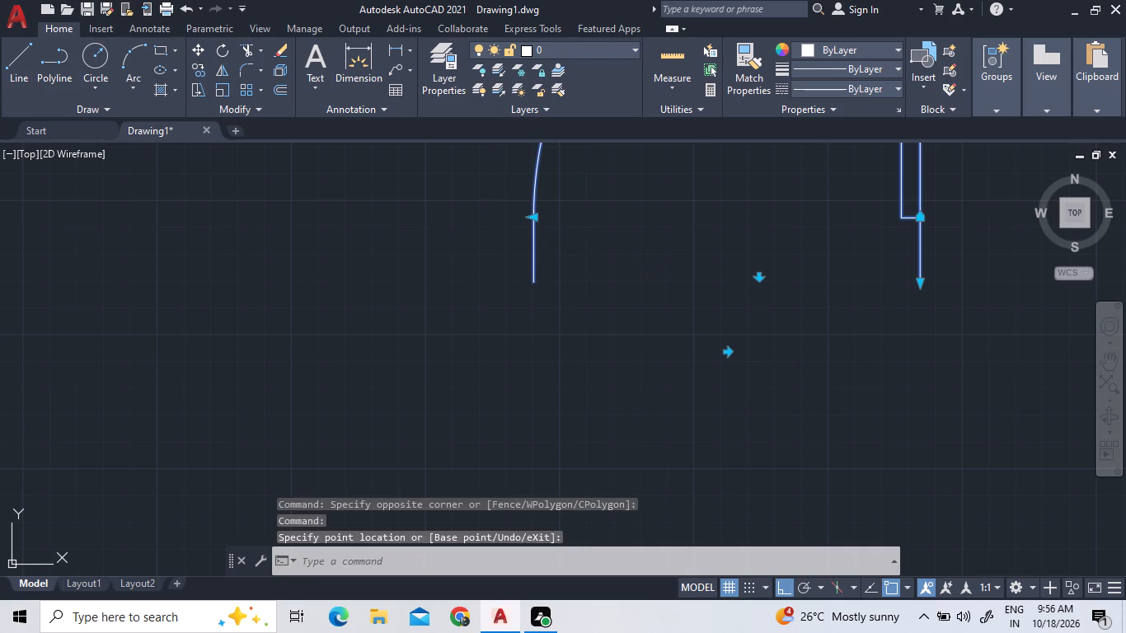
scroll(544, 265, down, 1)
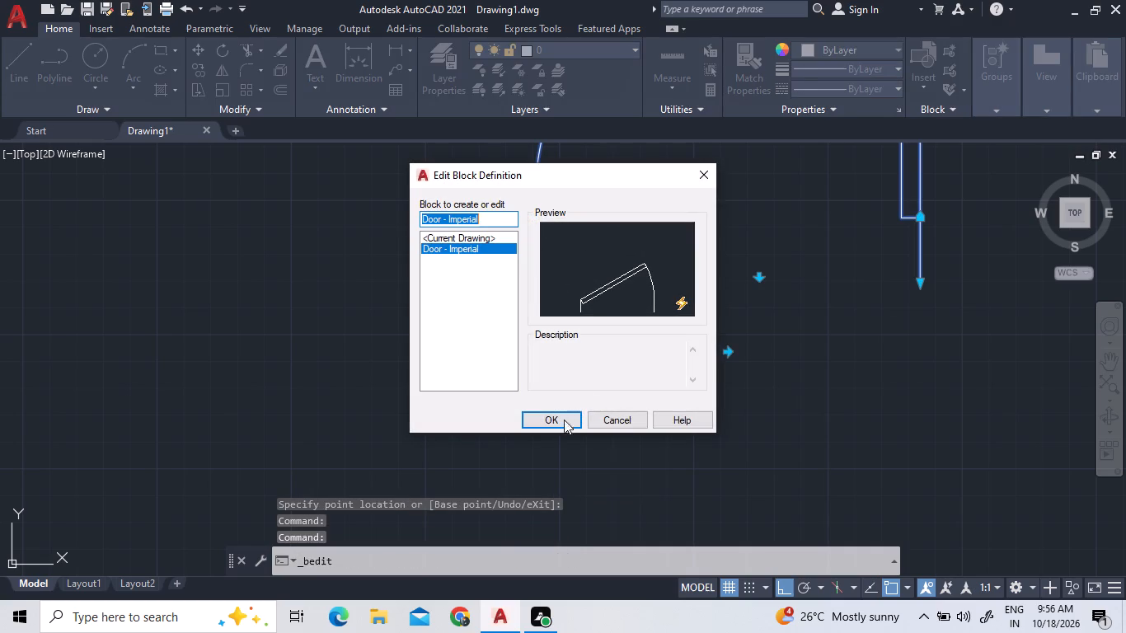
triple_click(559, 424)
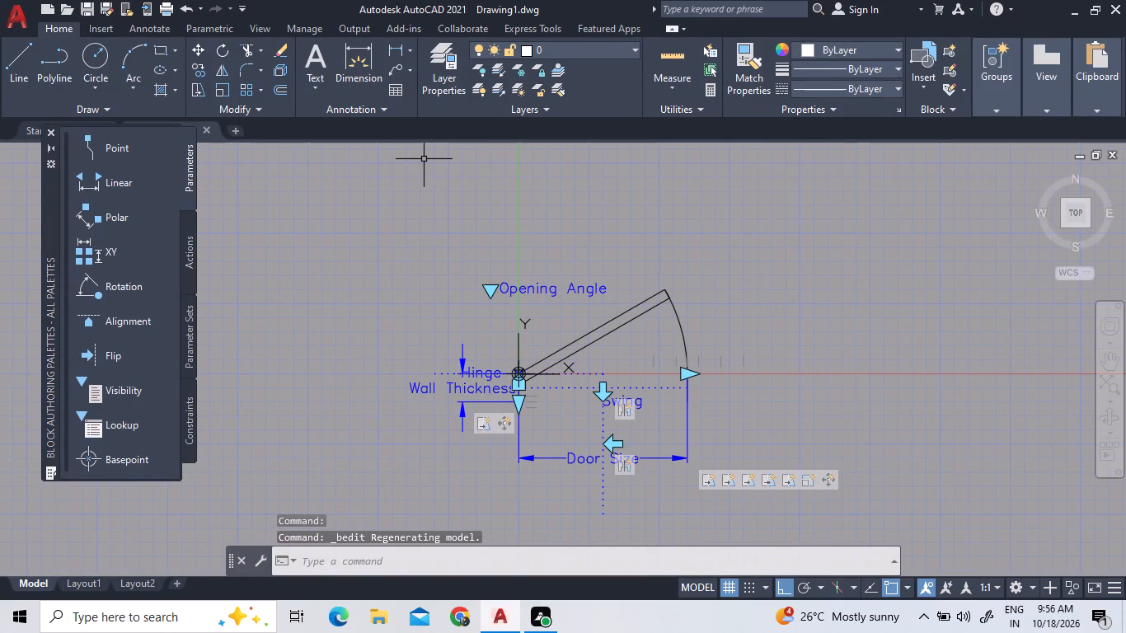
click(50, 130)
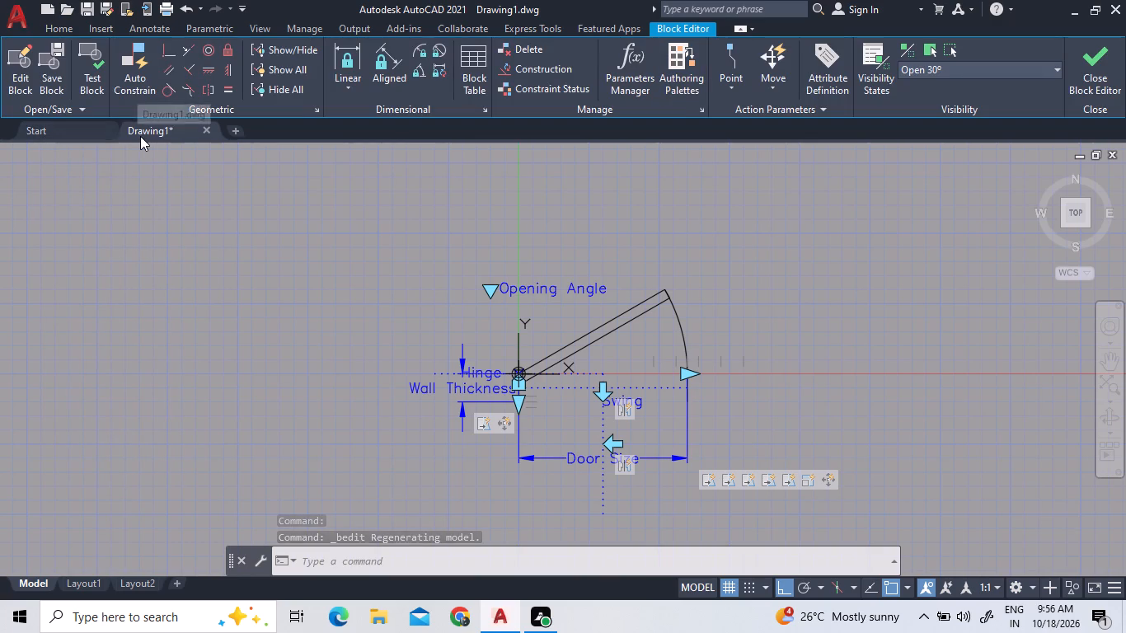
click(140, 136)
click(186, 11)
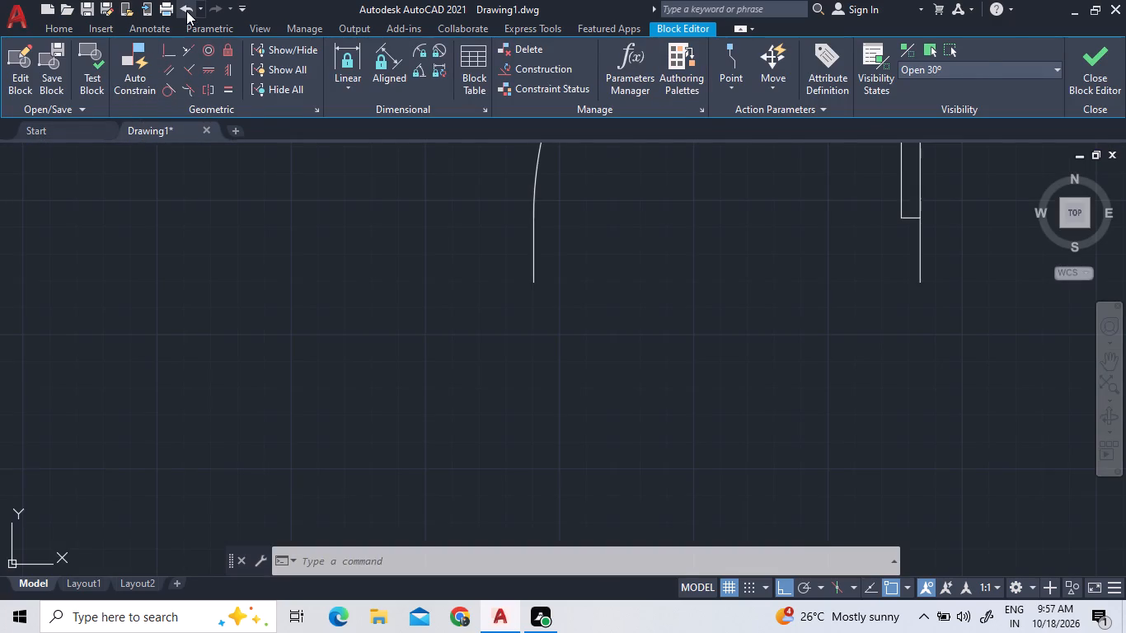
Measure the flipped door block's opening width and jamb length with Quick measure.
scroll(852, 555, down, 3)
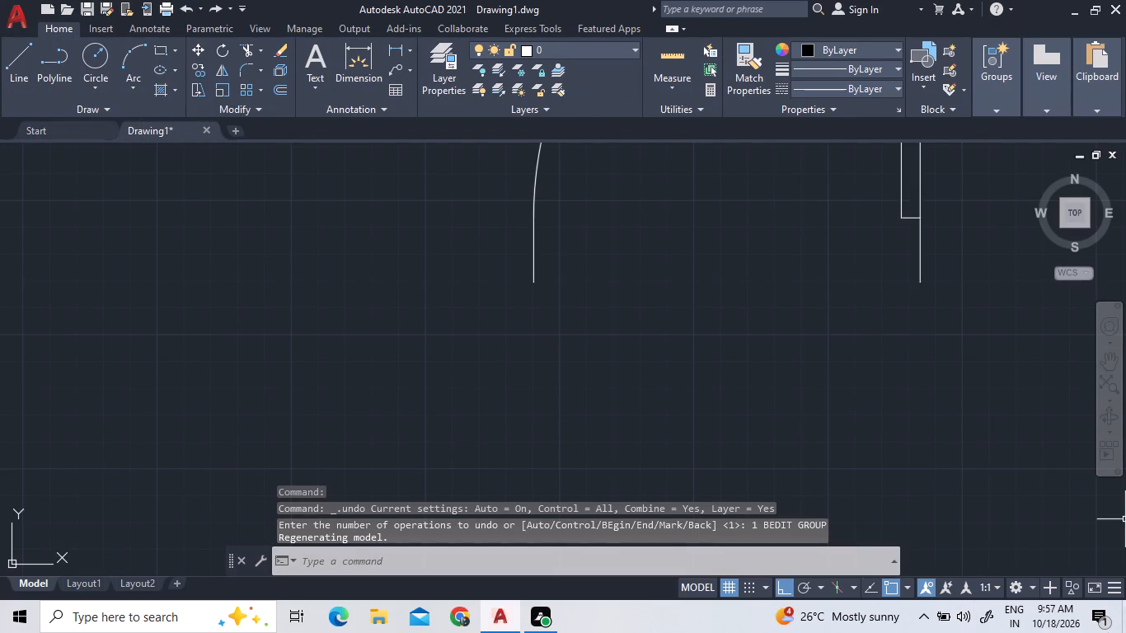
scroll(355, 262, down, 8)
scroll(359, 266, up, 3)
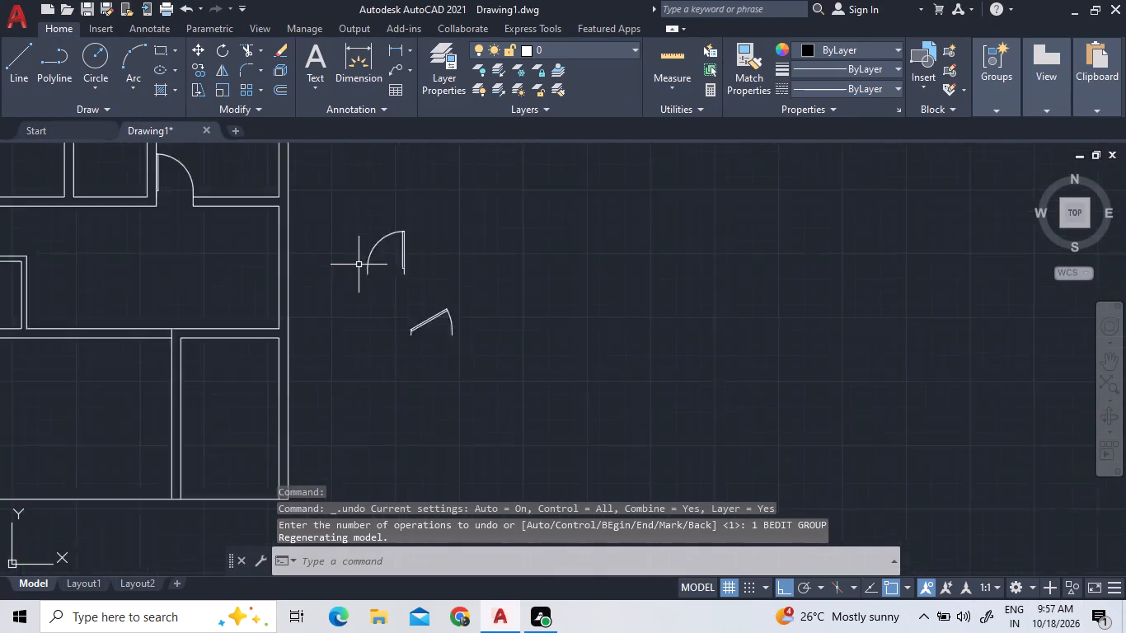
click(379, 275)
double_click(364, 263)
scroll(378, 272, up, 3)
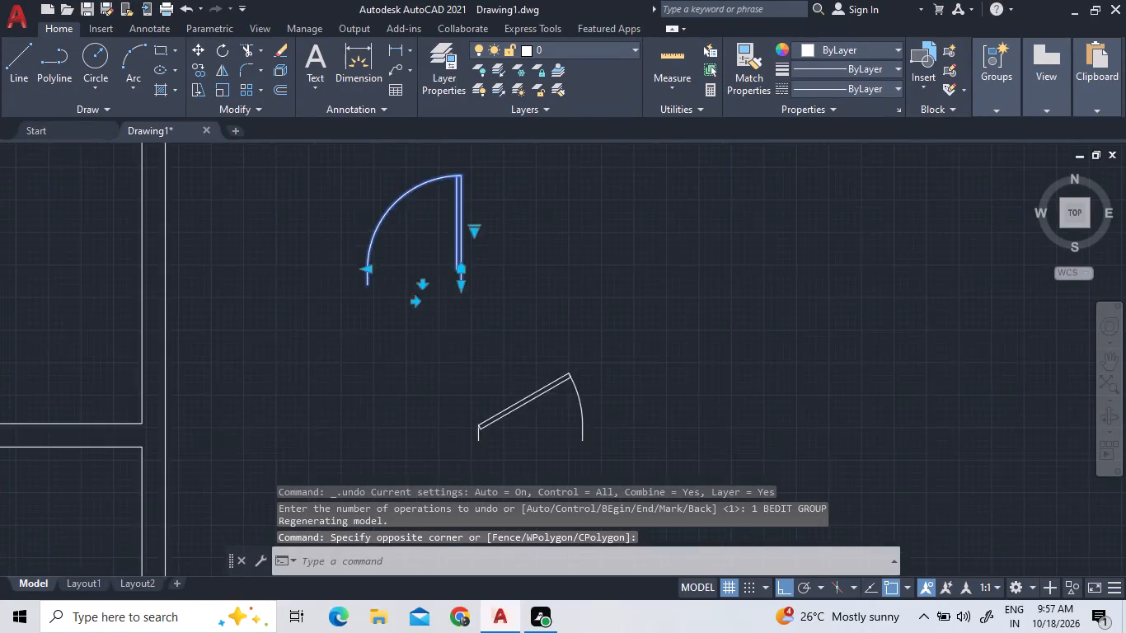
double_click(687, 60)
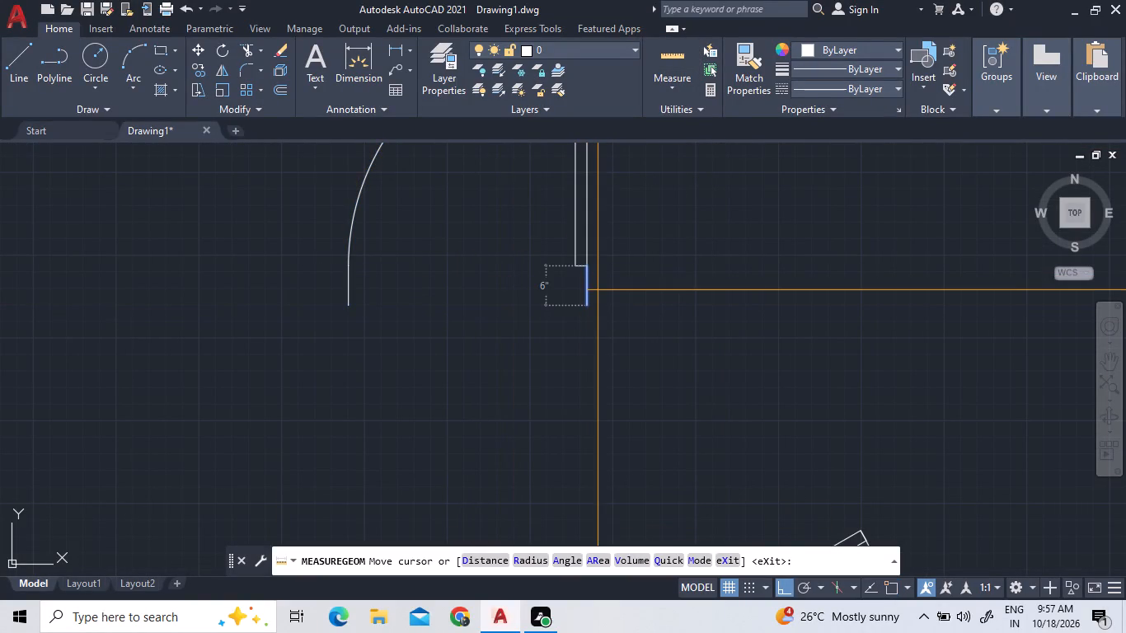
right_click(472, 271)
click(498, 286)
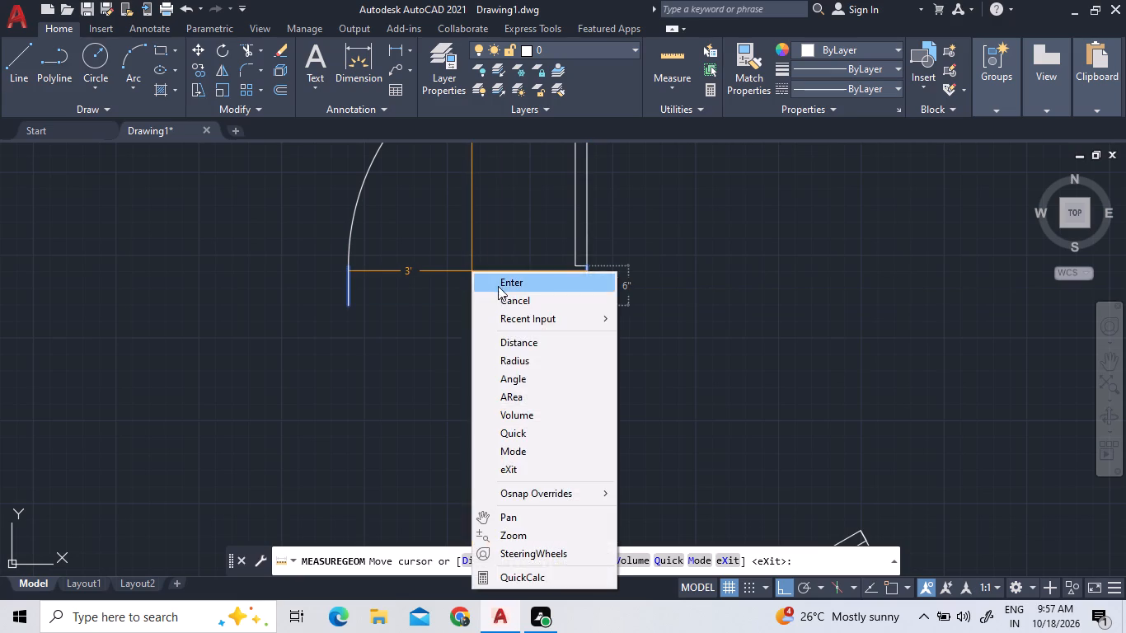
Move the flipped door block by its right jamb's lower end to where the vertical wall's left line meets the horizontal wall's upper line.
click(626, 312)
click(538, 265)
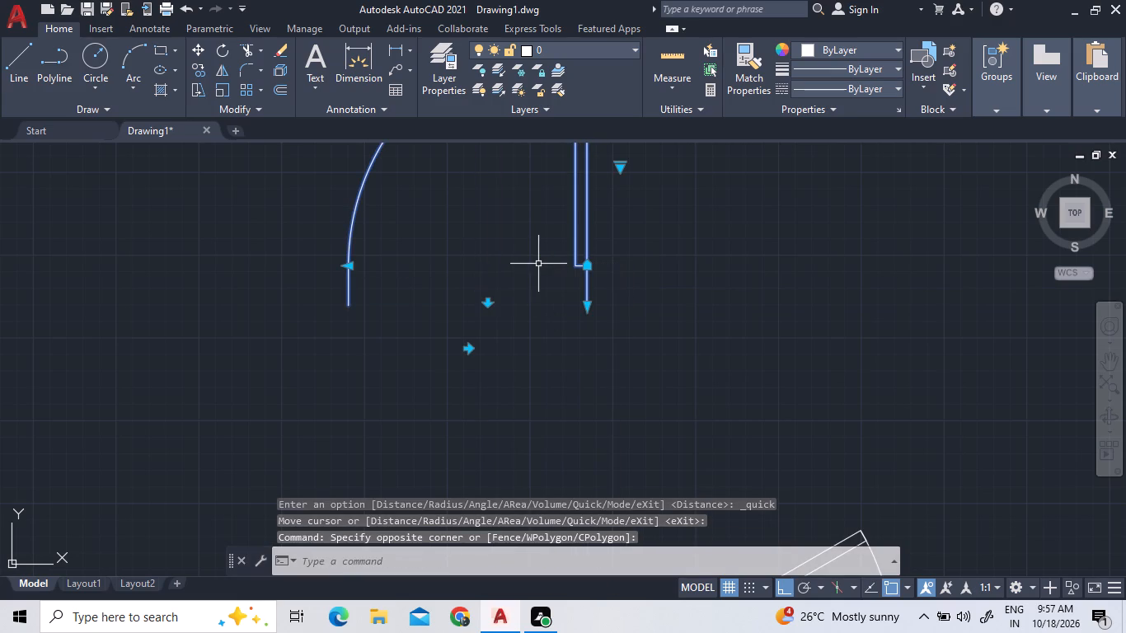
right_click(538, 264)
click(575, 321)
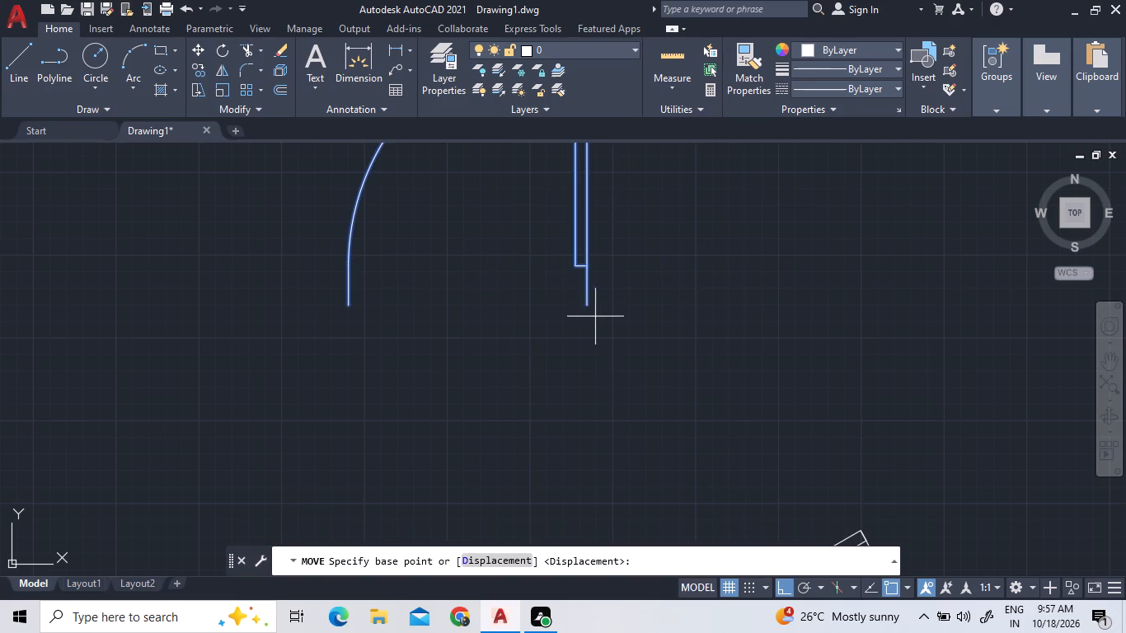
click(589, 308)
scroll(156, 333, down, 4)
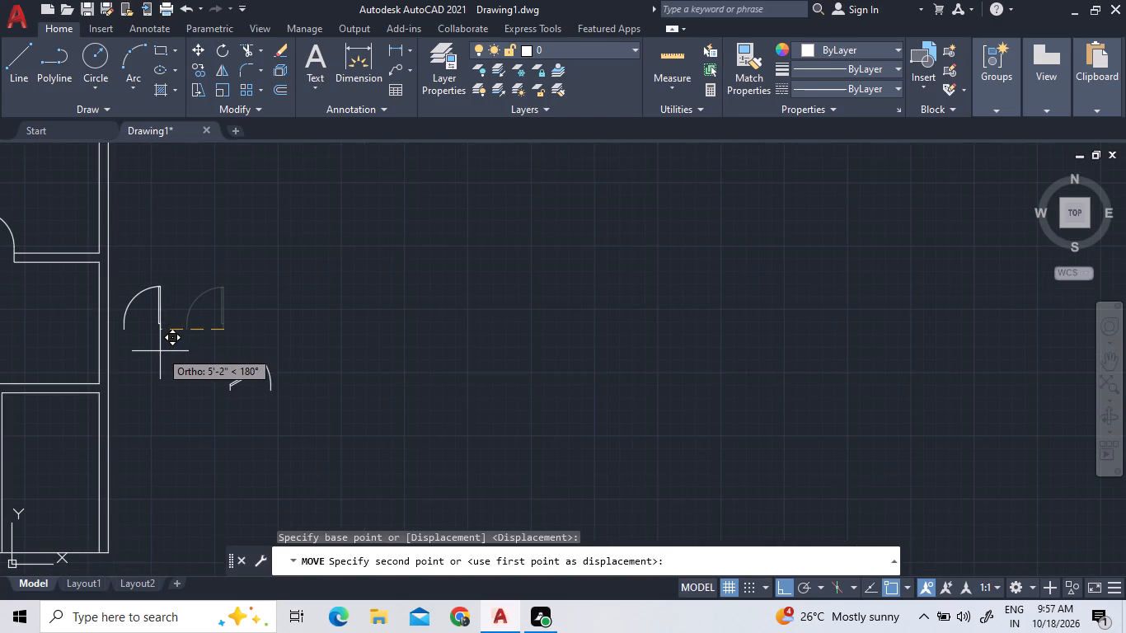
scroll(162, 359, down, 2)
scroll(81, 384, up, 4)
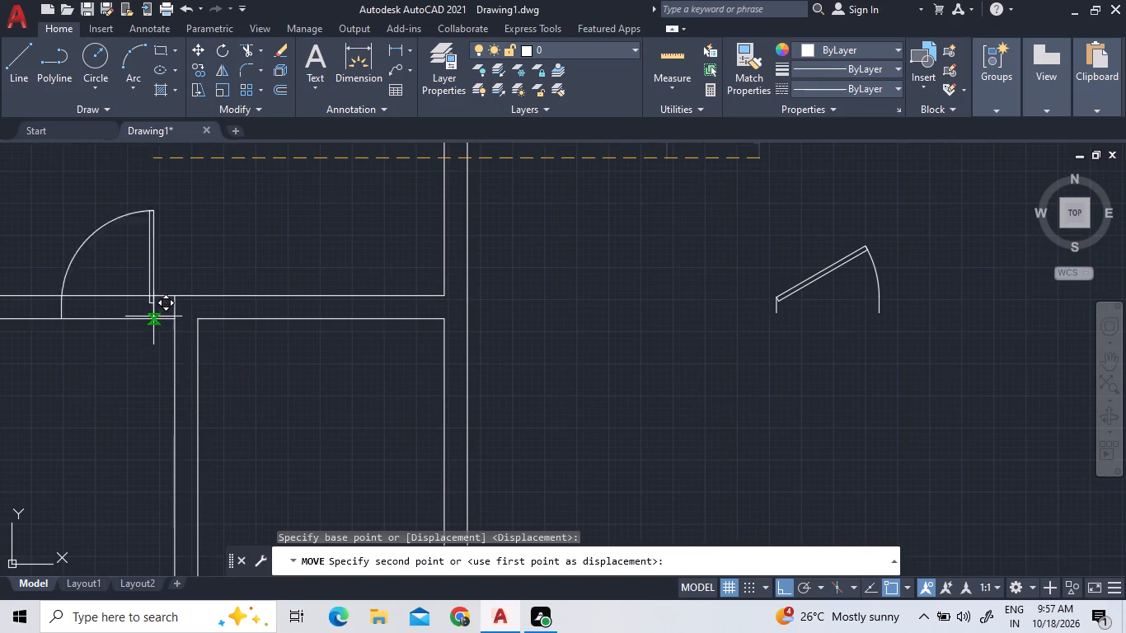
scroll(155, 304, up, 3)
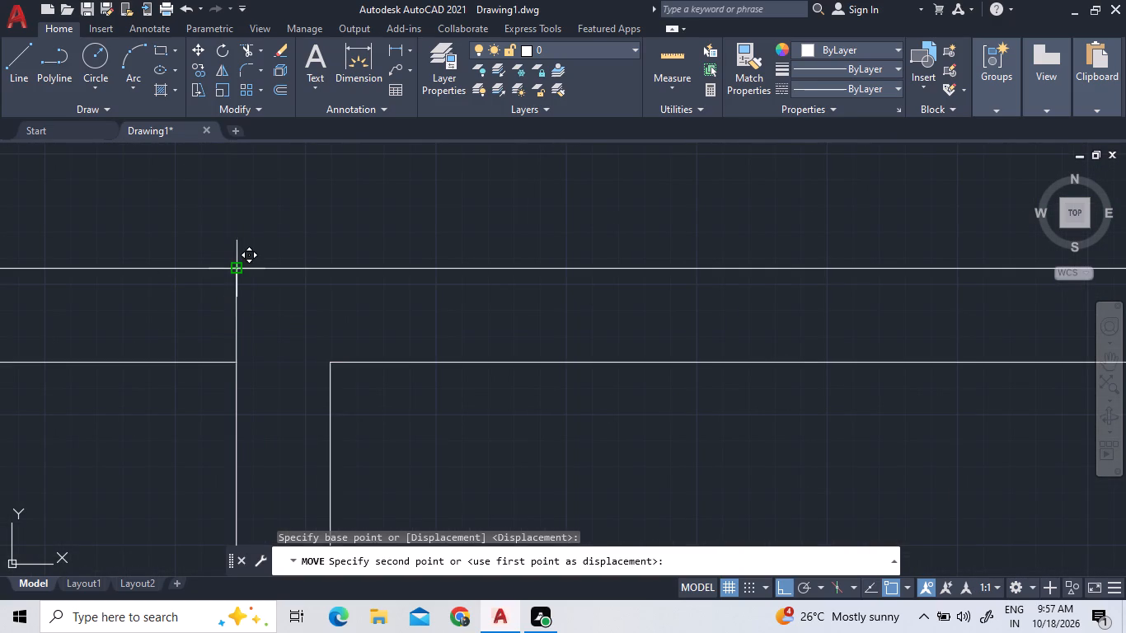
click(233, 266)
Draw a line across the horizontal wall's thickness, from the door's left jamb end straight down to the wall's lower line.
scroll(242, 373, down, 4)
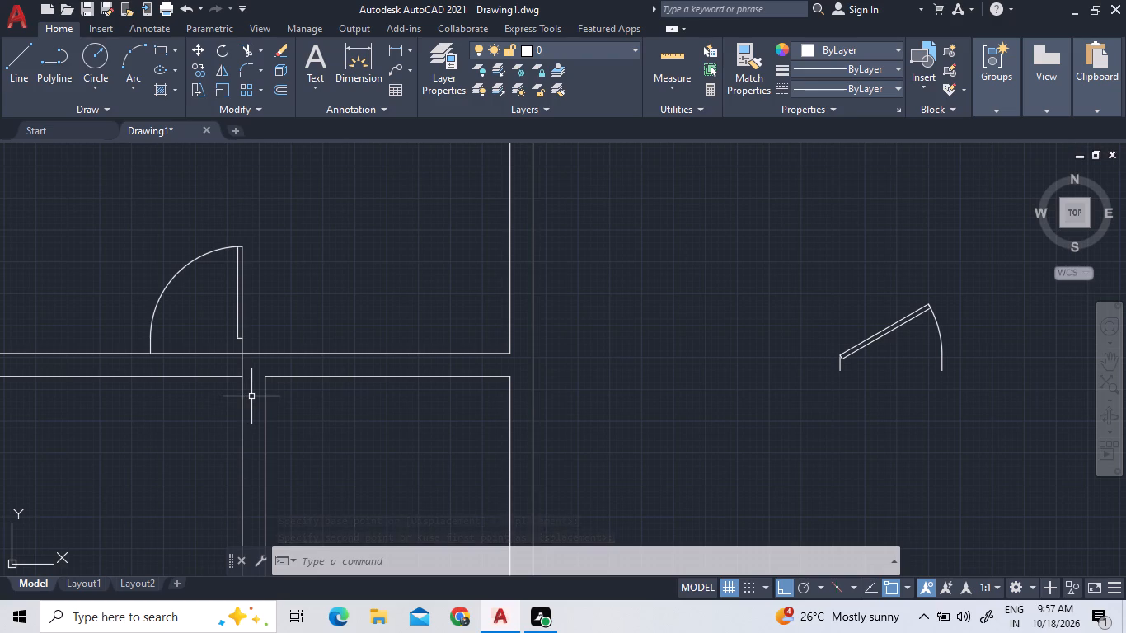
scroll(161, 338, up, 2)
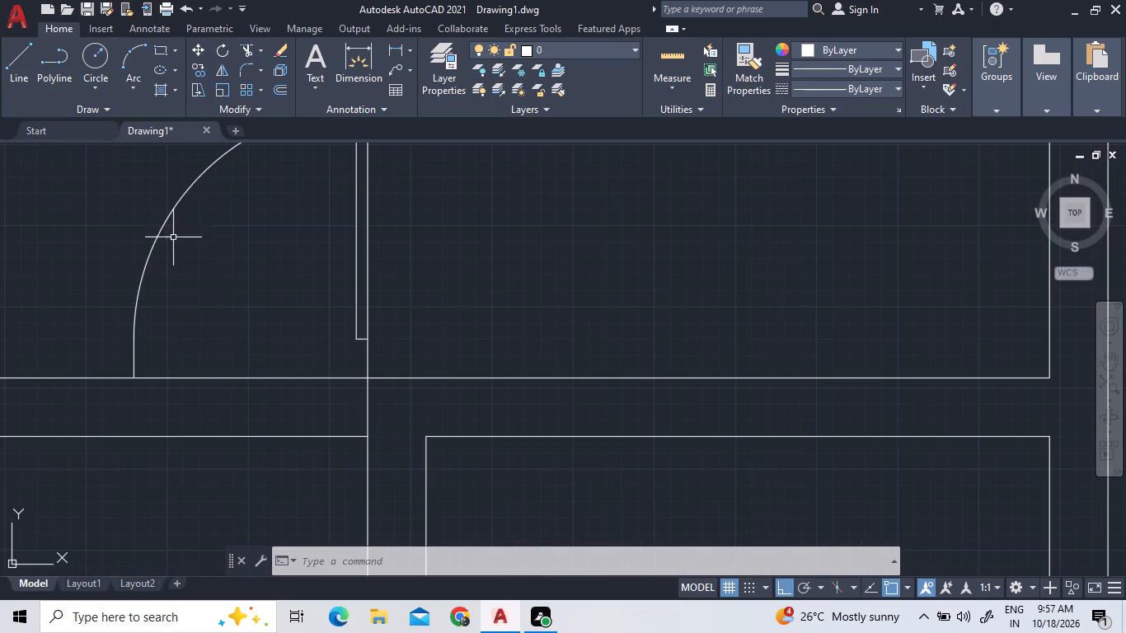
double_click(2, 60)
click(12, 68)
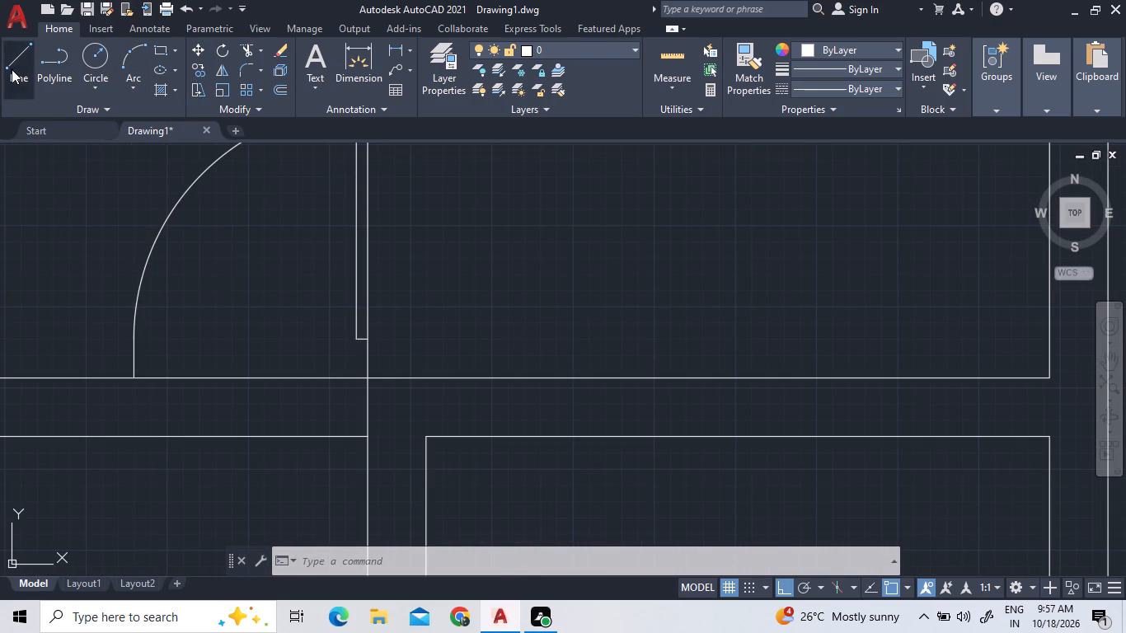
click(134, 378)
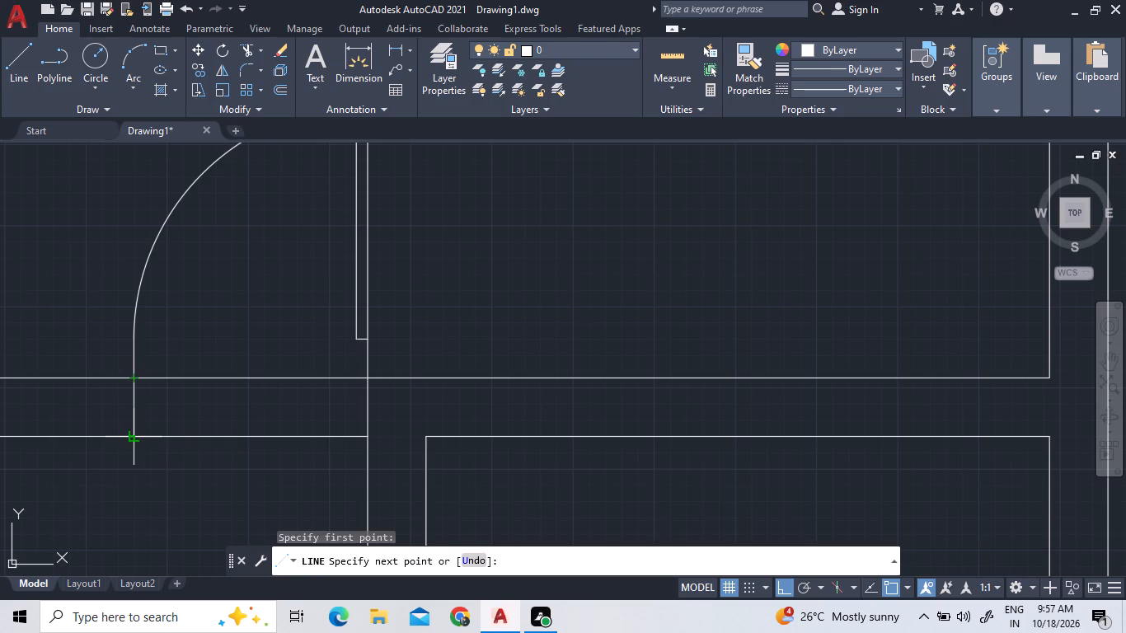
click(136, 442)
right_click(182, 406)
click(186, 410)
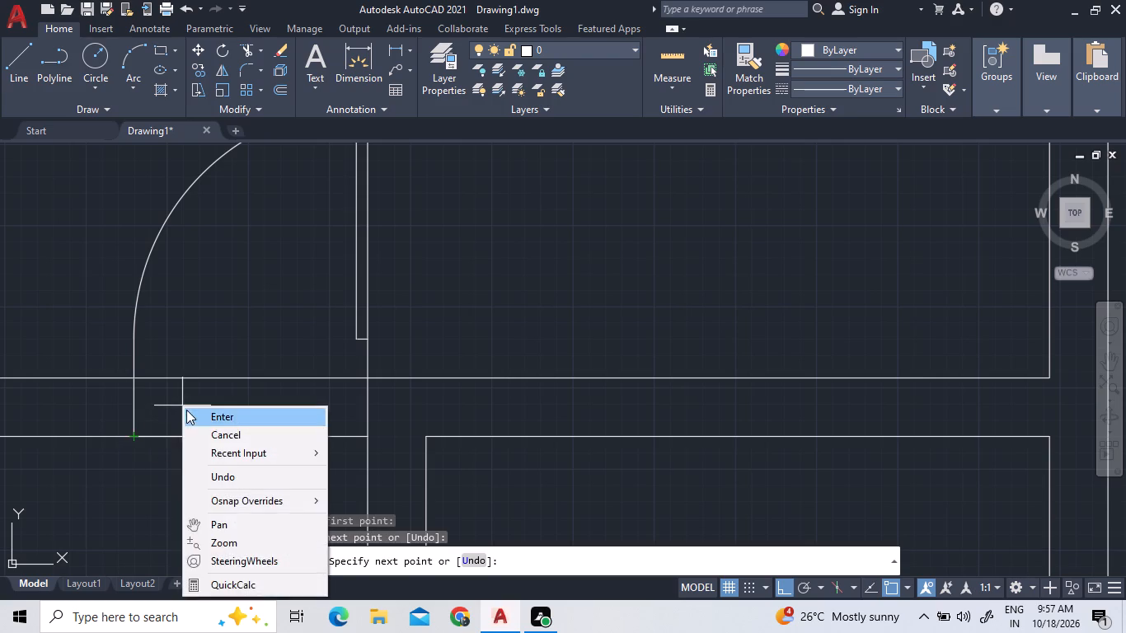
Trim both horizontal wall lines between the door's jambs and remove the short line across the wall at the left jamb.
double_click(251, 54)
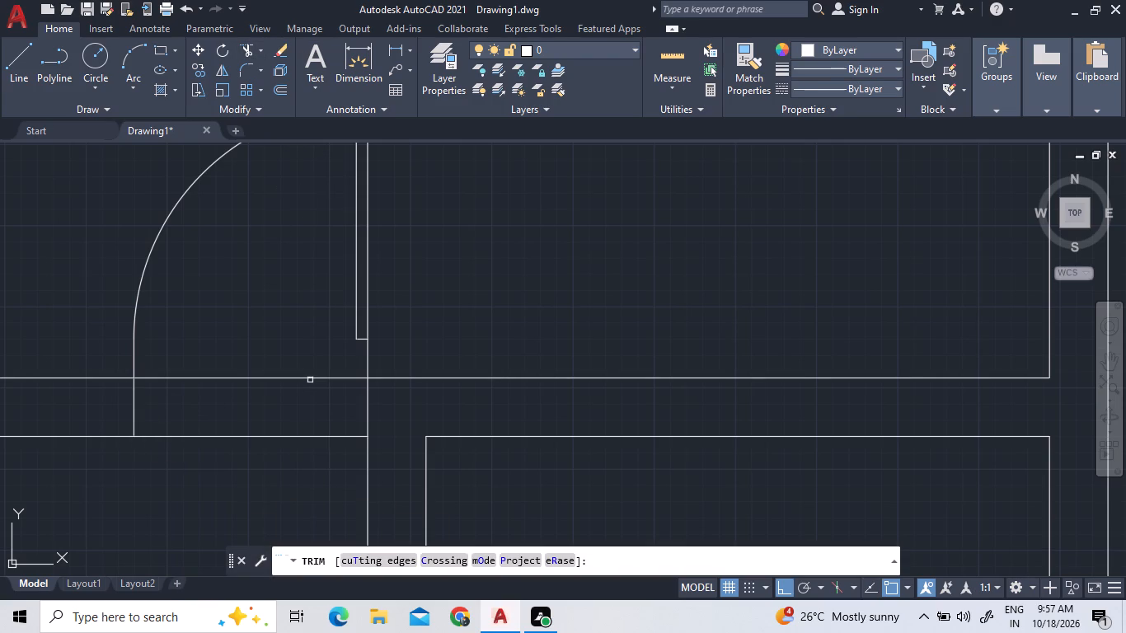
double_click(313, 390)
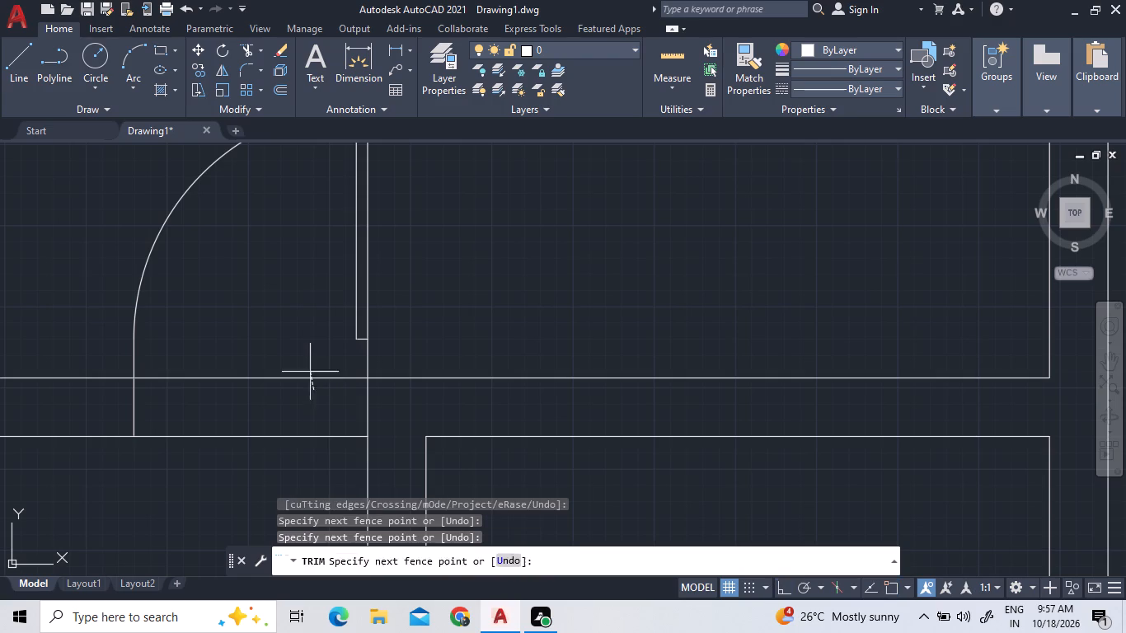
click(301, 344)
click(305, 454)
click(265, 390)
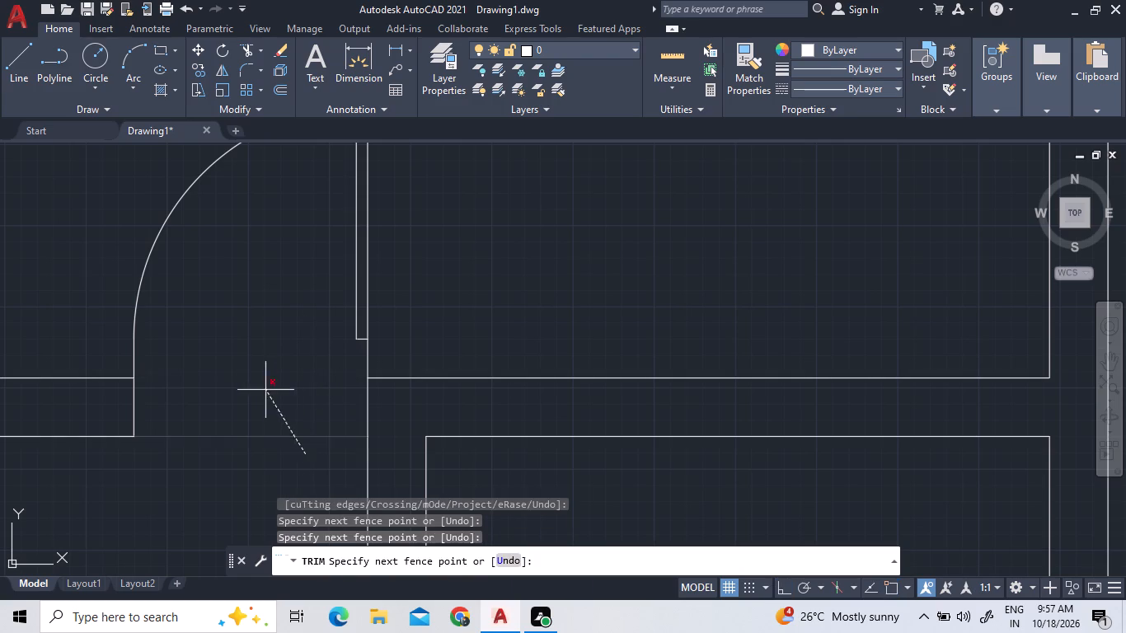
click(131, 424)
right_click(197, 387)
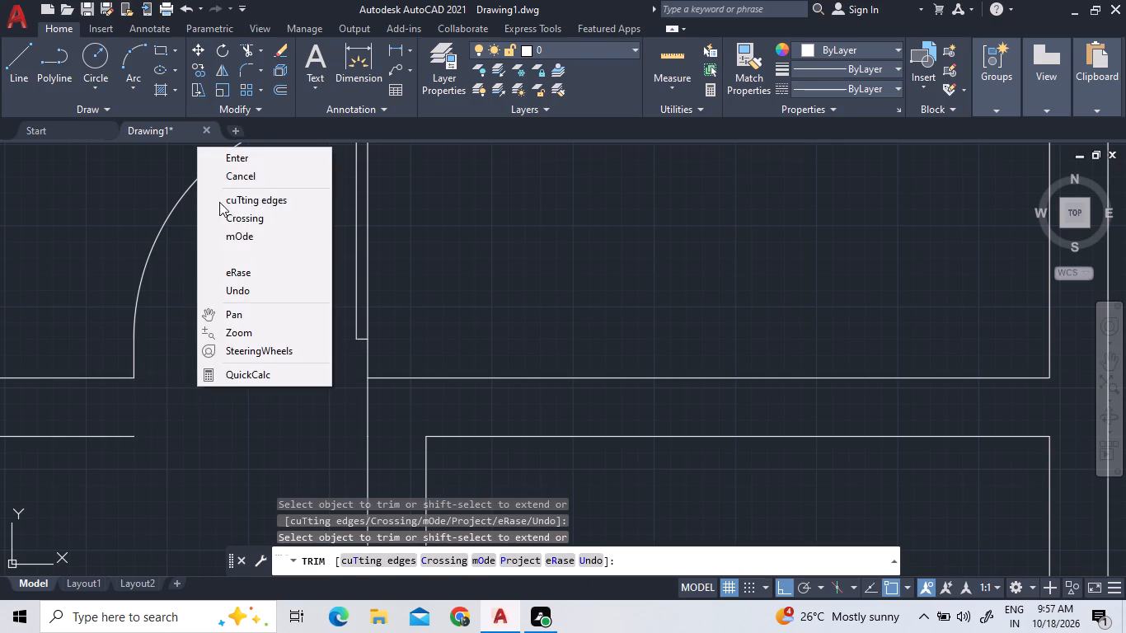
triple_click(256, 159)
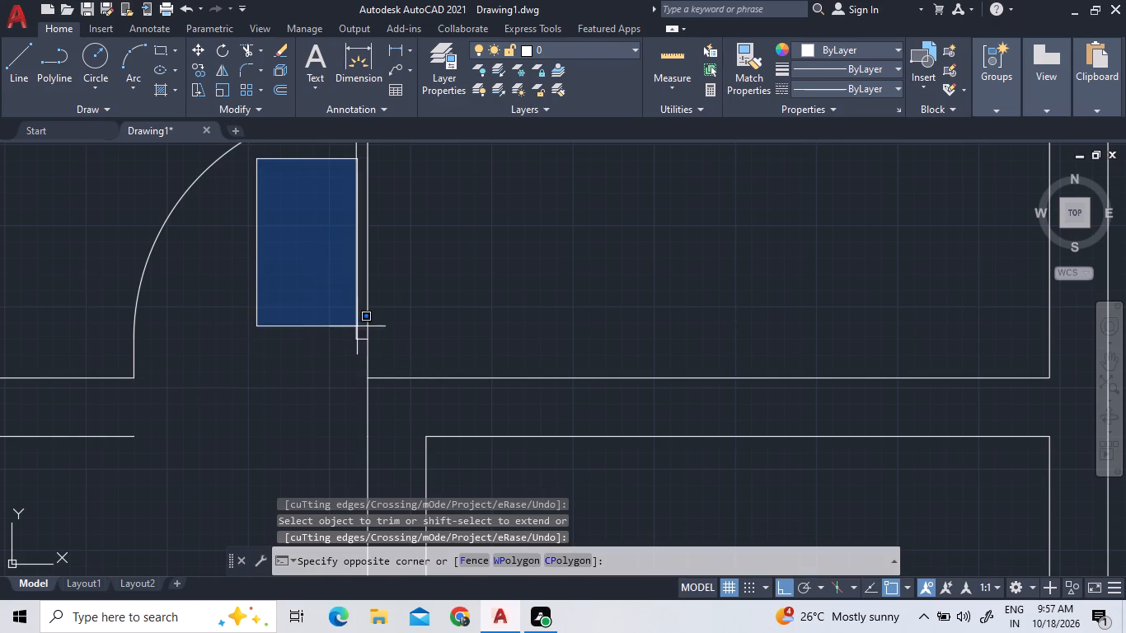
Trim away the 9" line across the horizontal wall at the lower door's right jamb.
click(327, 328)
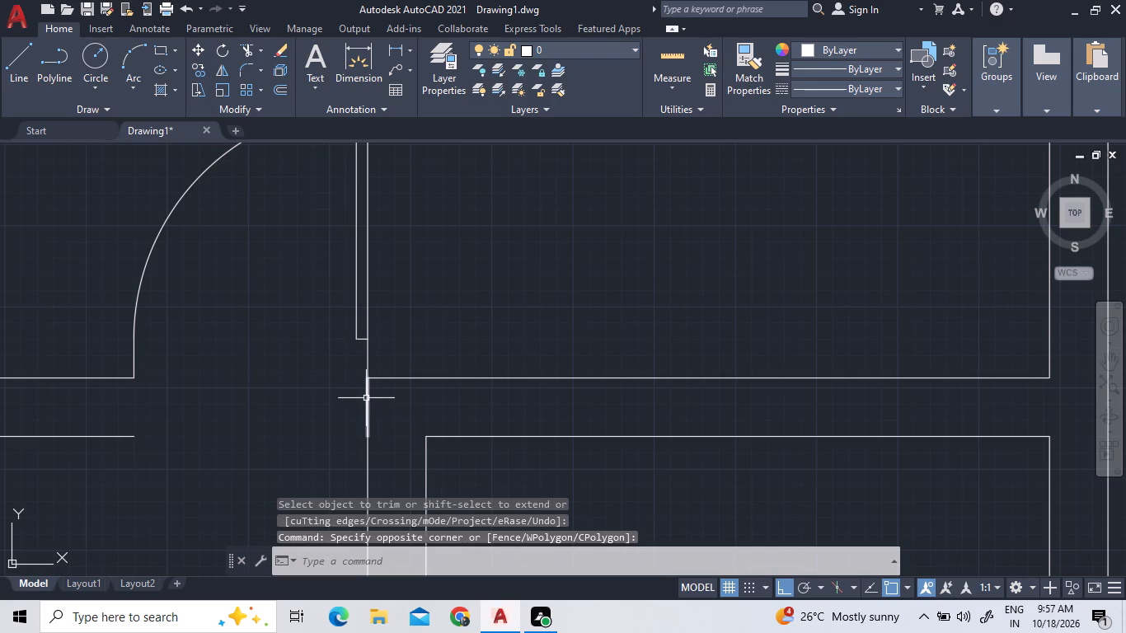
double_click(366, 398)
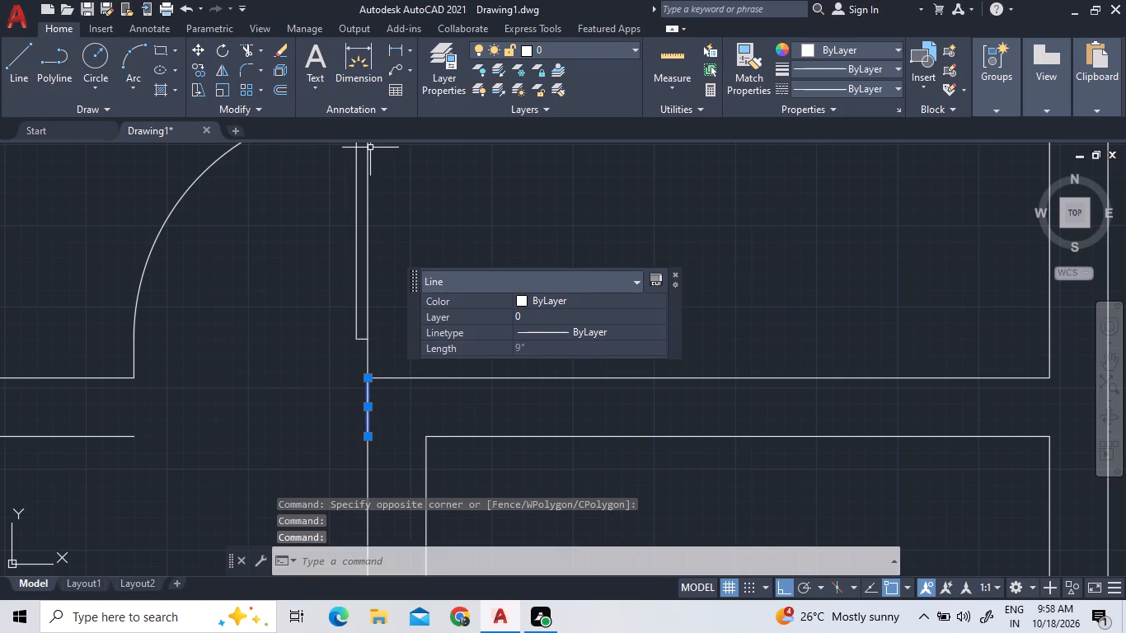
double_click(249, 51)
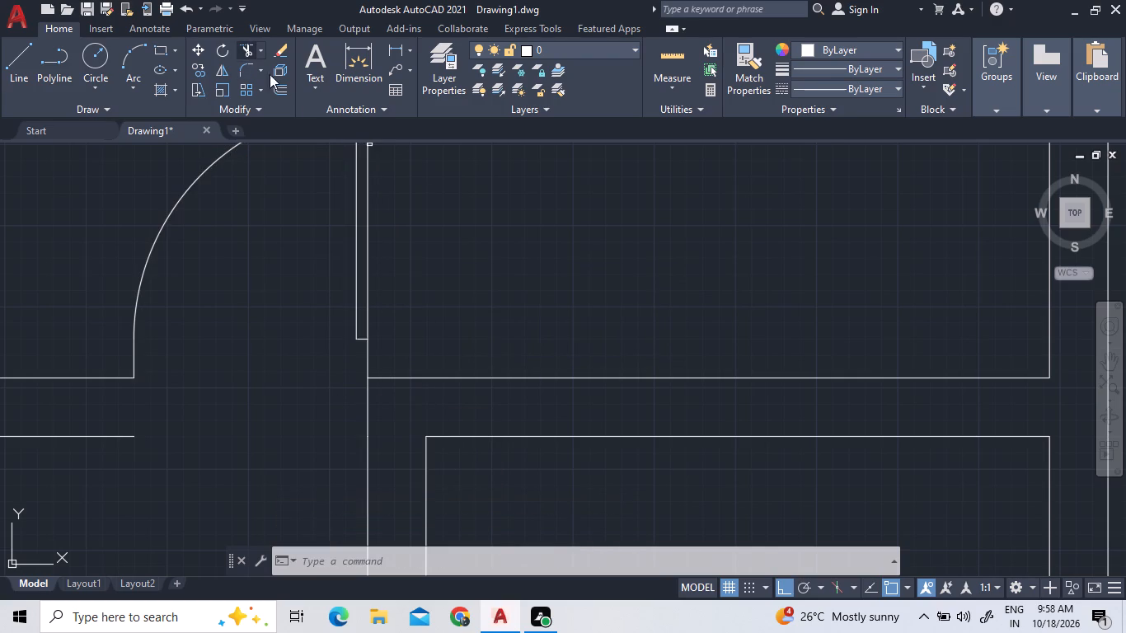
double_click(368, 397)
right_click(444, 320)
click(454, 324)
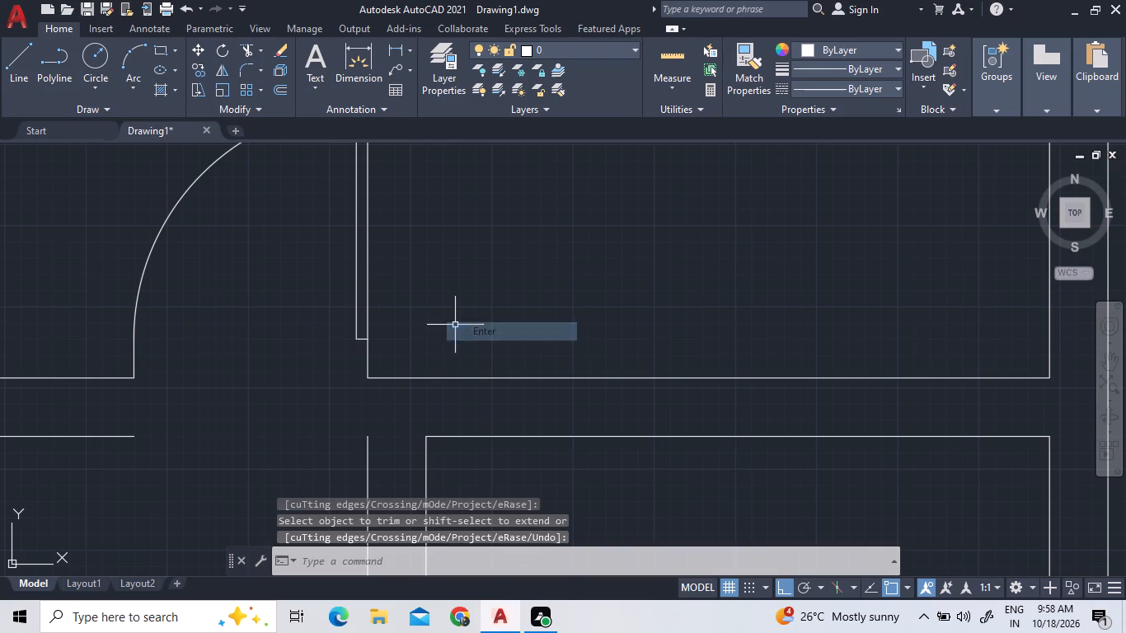
Move the lower door block straight down by its right jamb's lower end from the wall's upper line to its lower line.
click(394, 364)
click(272, 277)
right_click(295, 341)
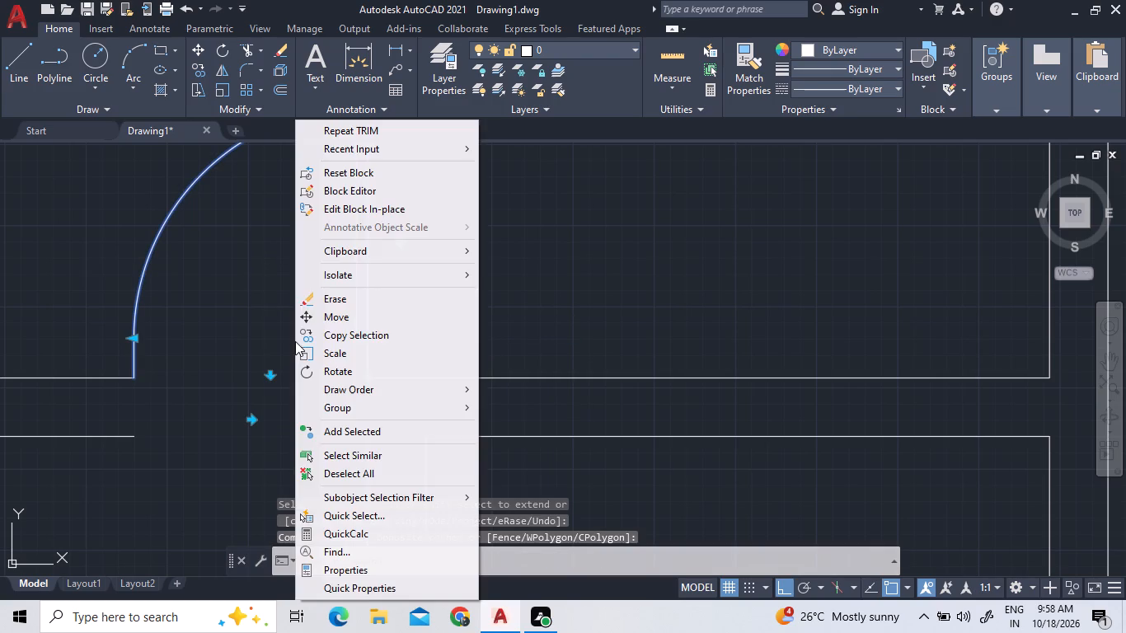
click(342, 316)
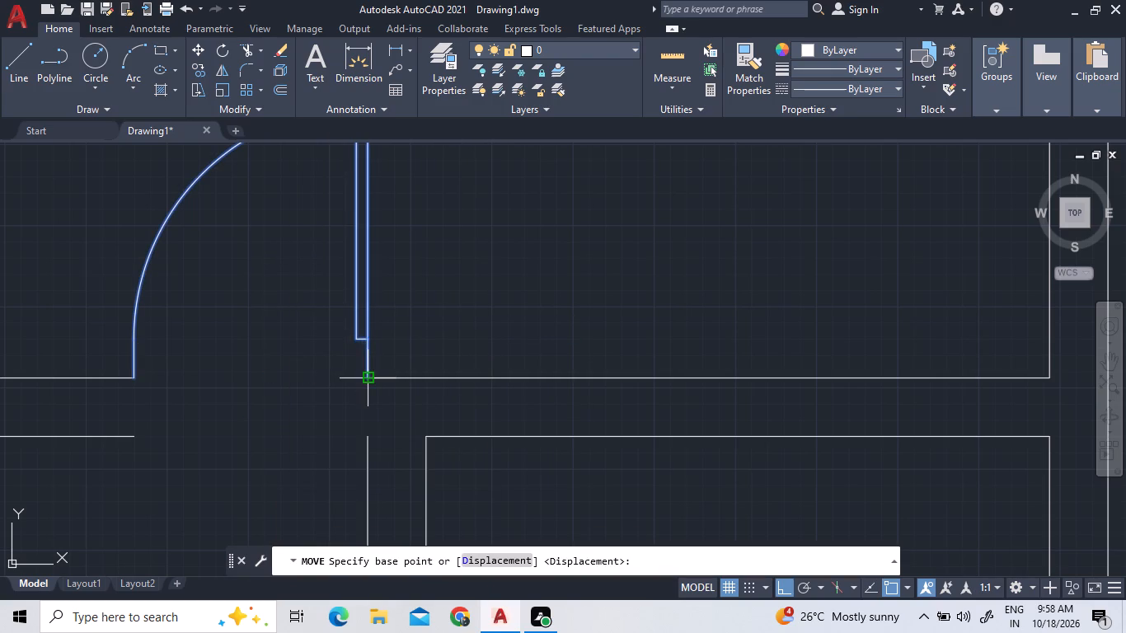
click(368, 377)
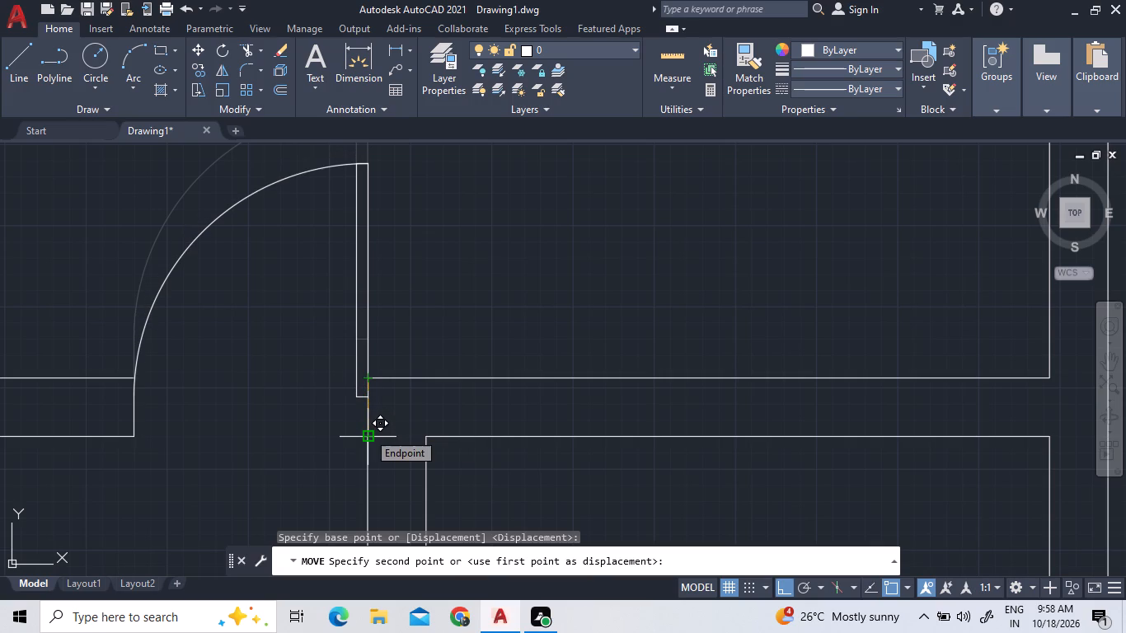
click(368, 432)
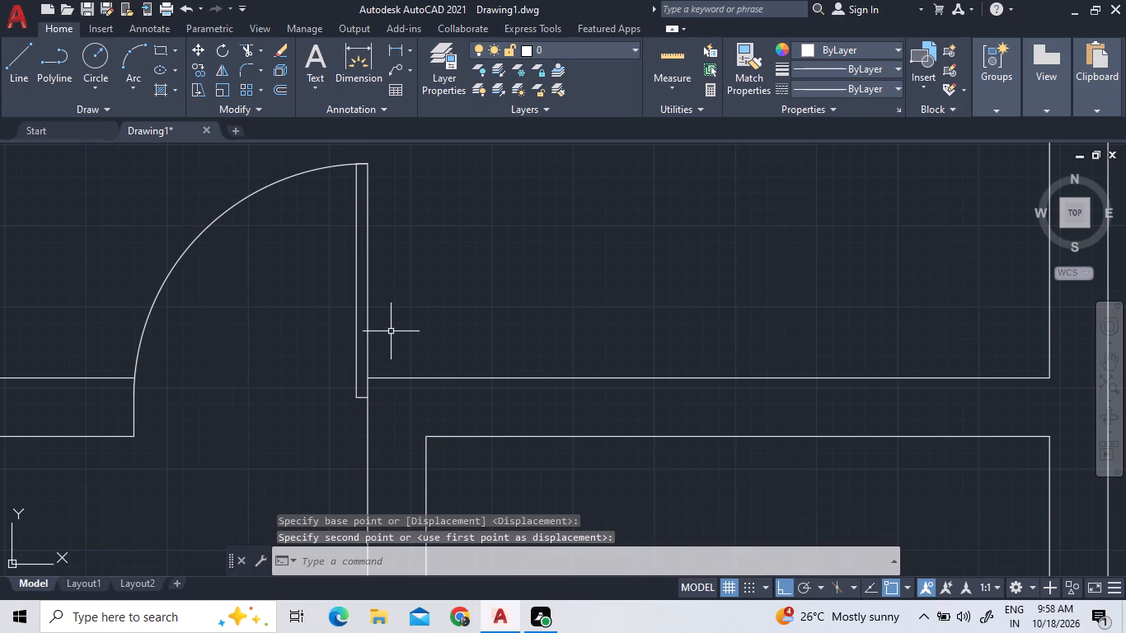
Trim away both 9" lines across the horizontal wall at the jambs of the upper room's door.
scroll(392, 331, down, 1)
scroll(364, 401, up, 1)
scroll(386, 402, down, 3)
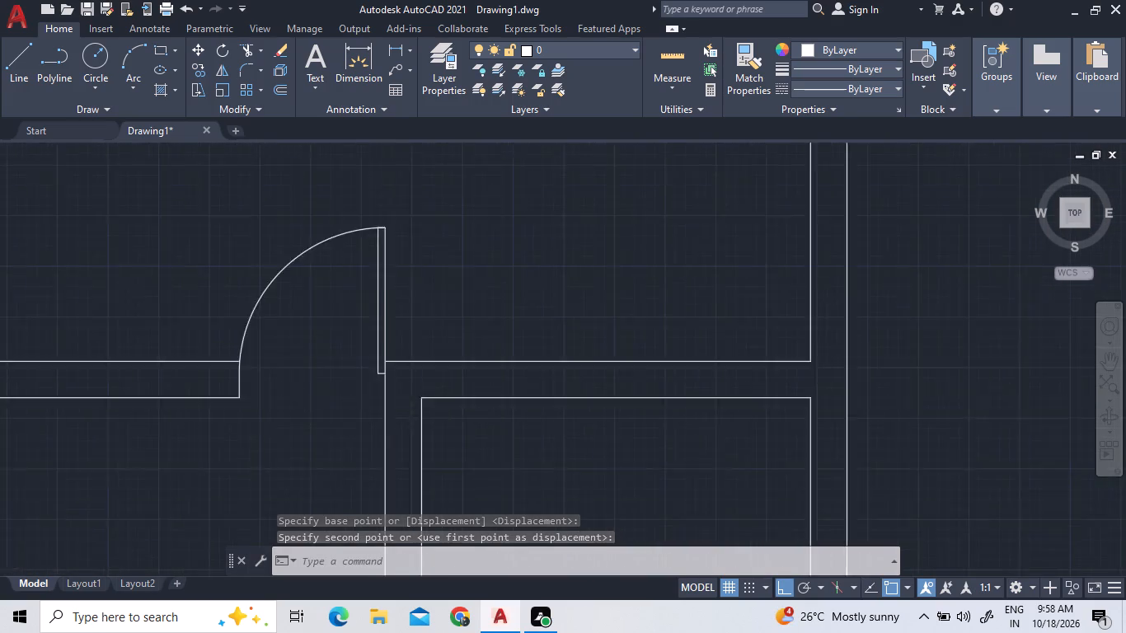
scroll(388, 402, down, 3)
scroll(375, 221, up, 2)
scroll(387, 339, up, 2)
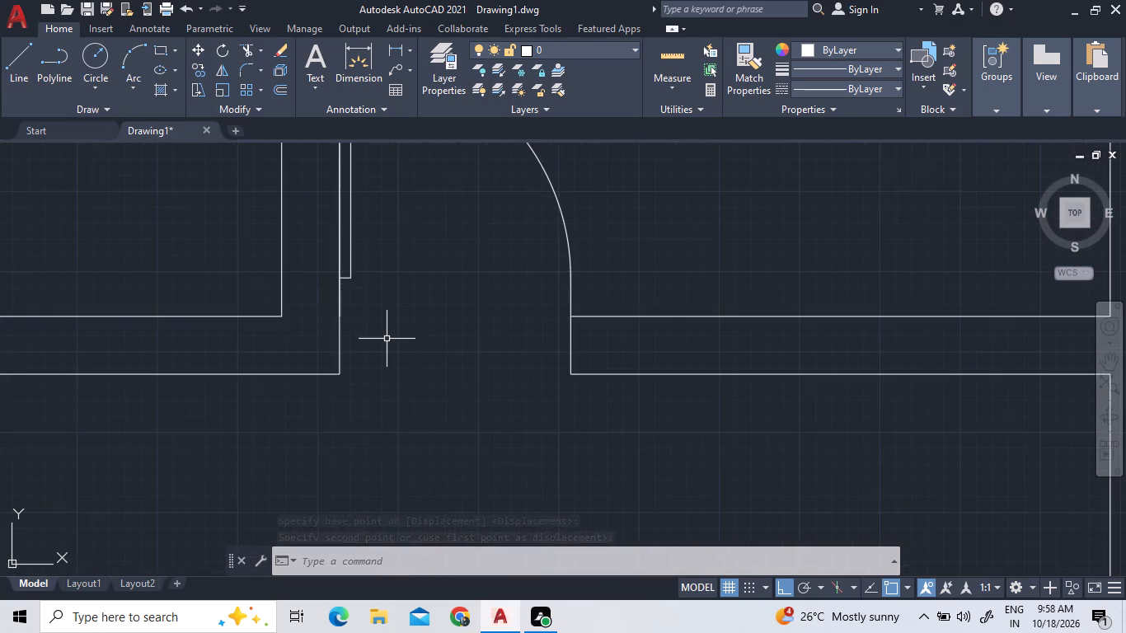
click(338, 340)
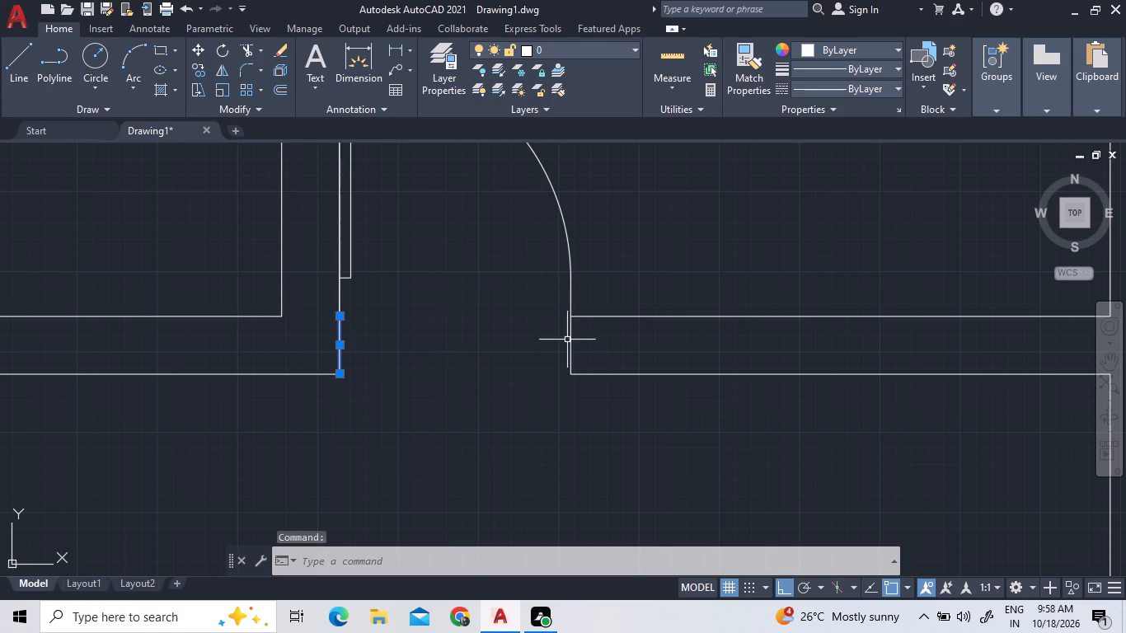
triple_click(569, 341)
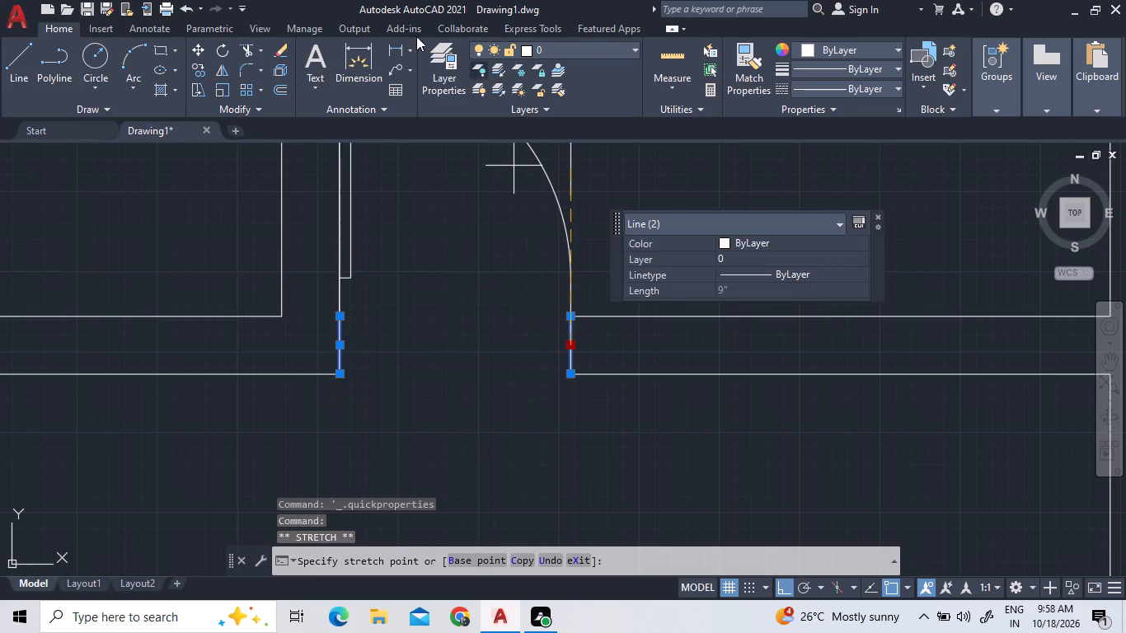
click(246, 49)
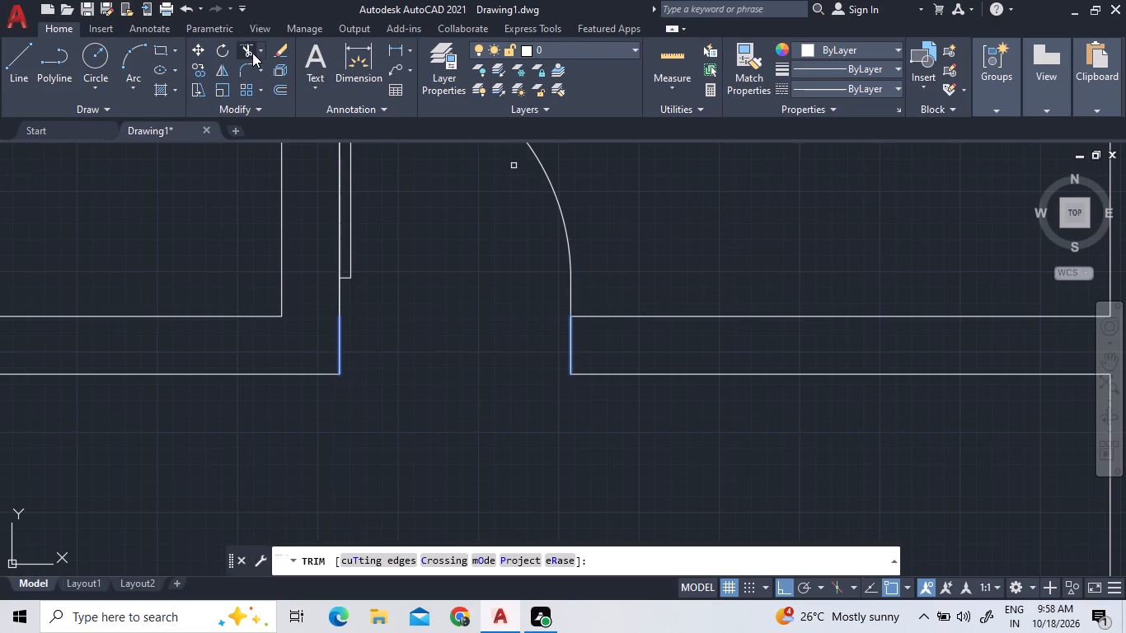
click(340, 347)
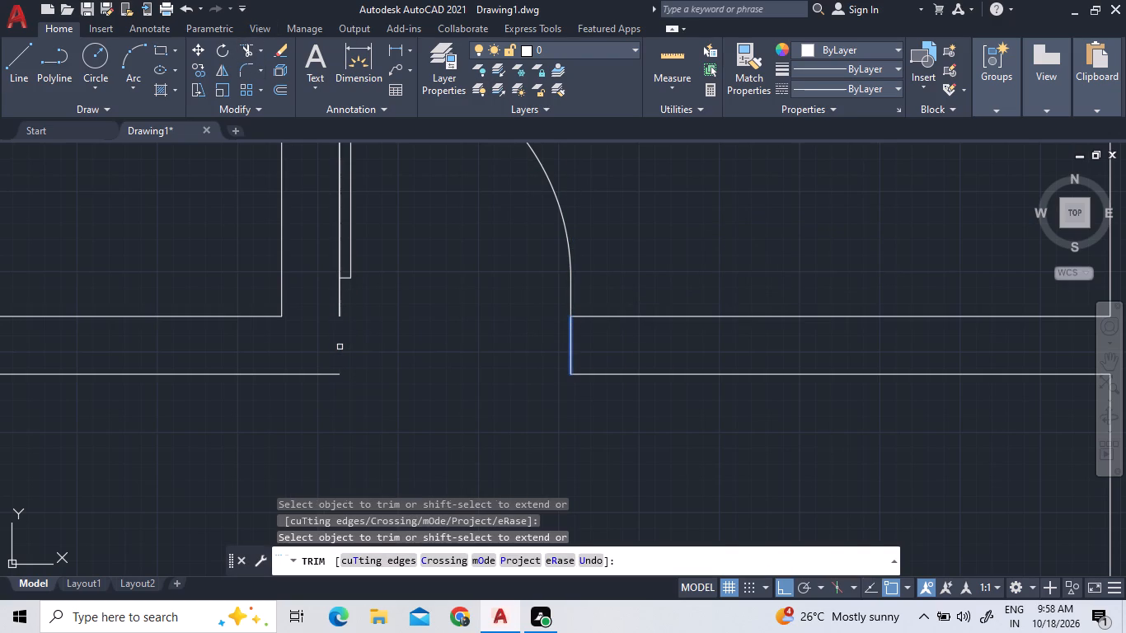
double_click(570, 328)
right_click(511, 283)
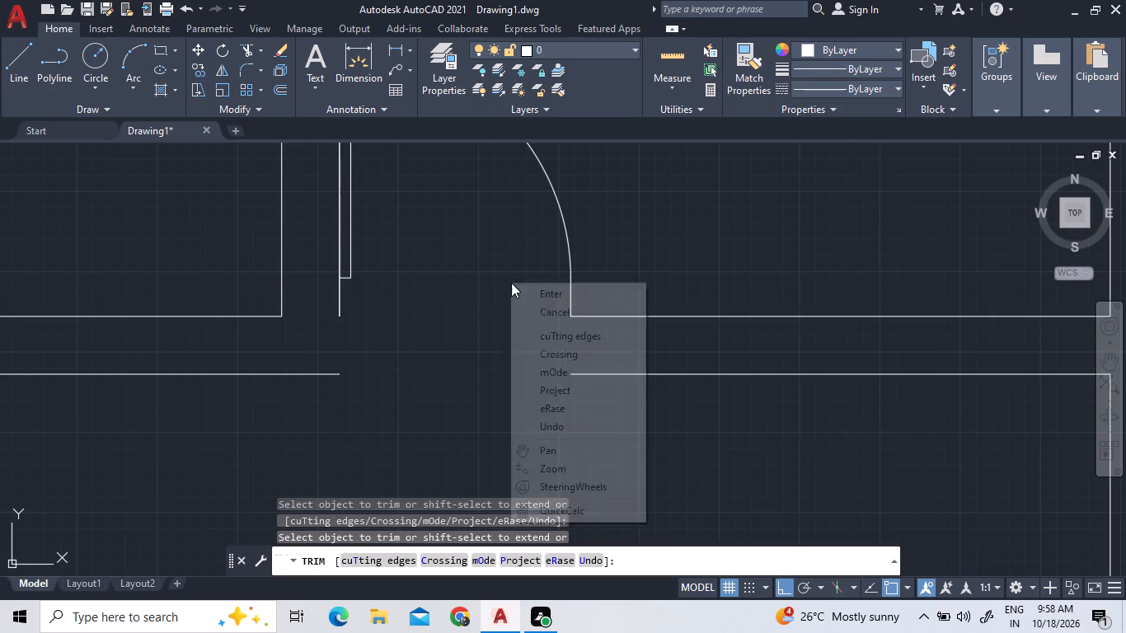
click(522, 289)
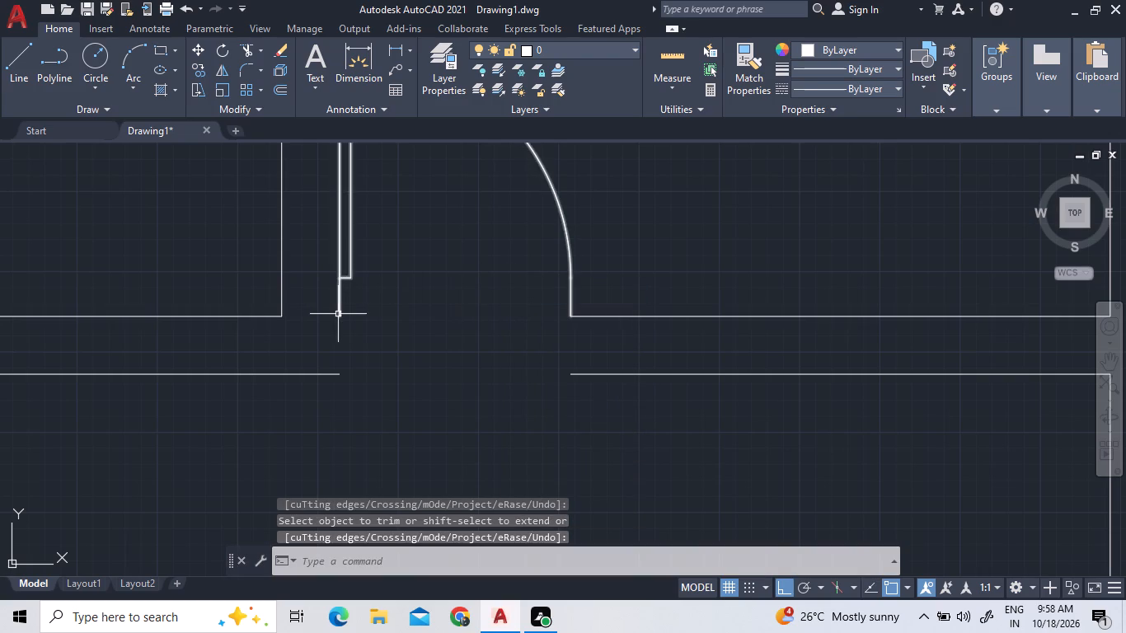
Move the upper door block straight down by its left jamb's lower end to the end of the wall's lower line.
click(339, 314)
right_click(382, 281)
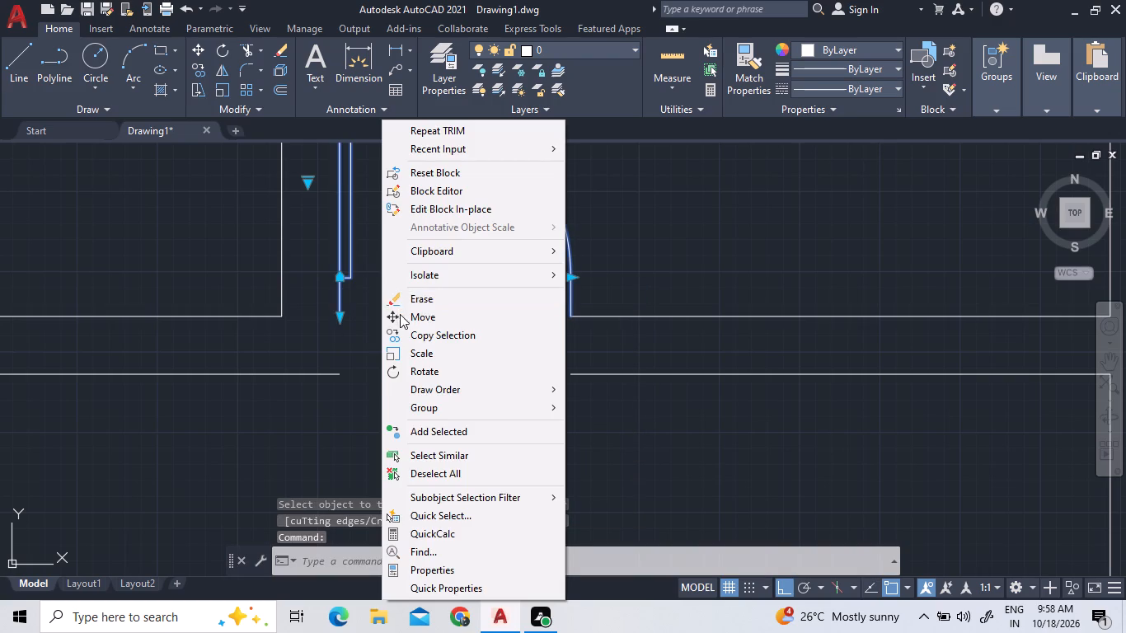
click(400, 314)
click(339, 318)
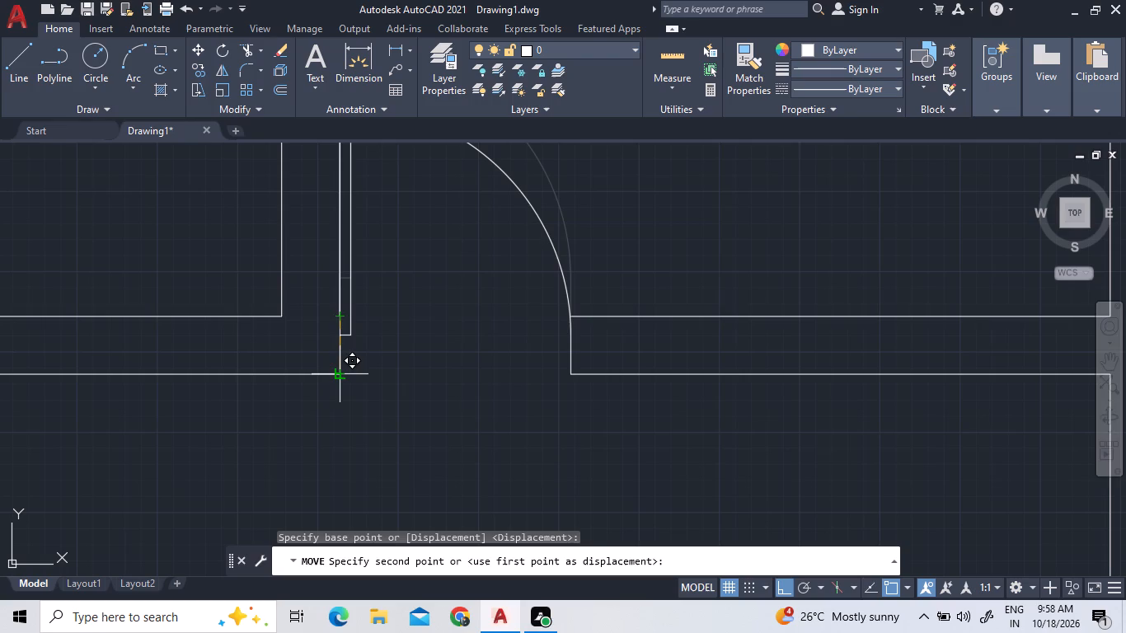
double_click(340, 372)
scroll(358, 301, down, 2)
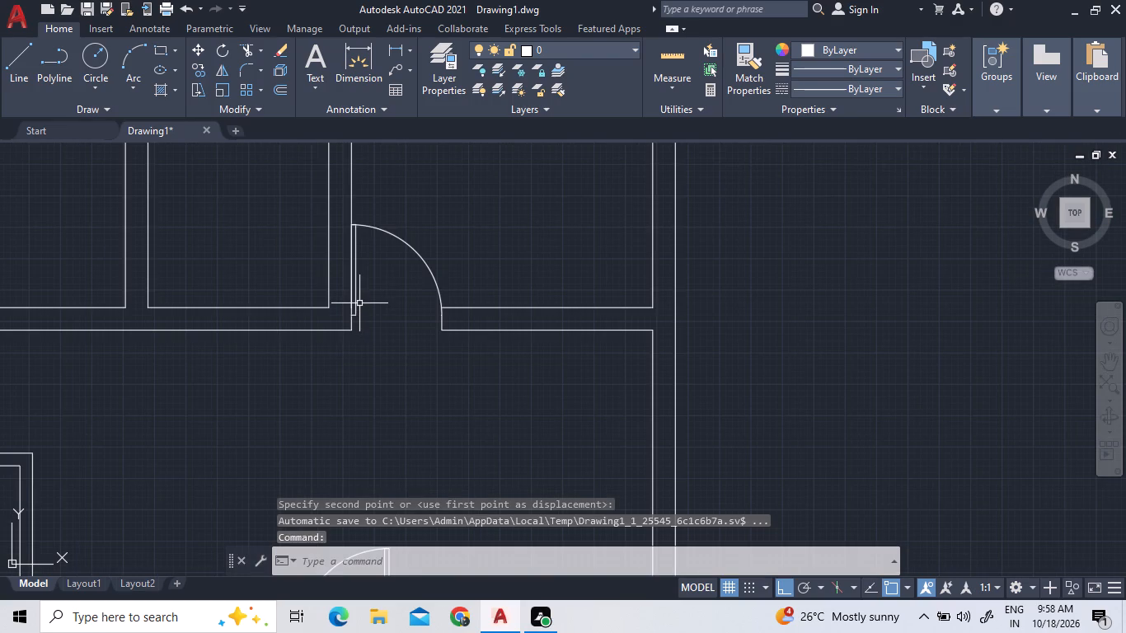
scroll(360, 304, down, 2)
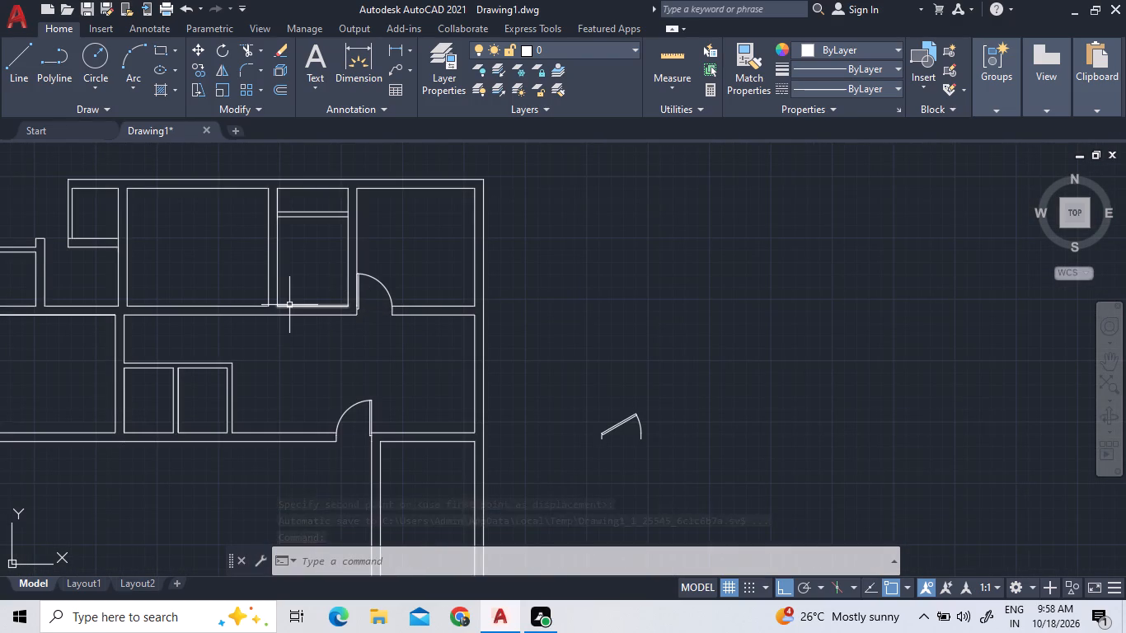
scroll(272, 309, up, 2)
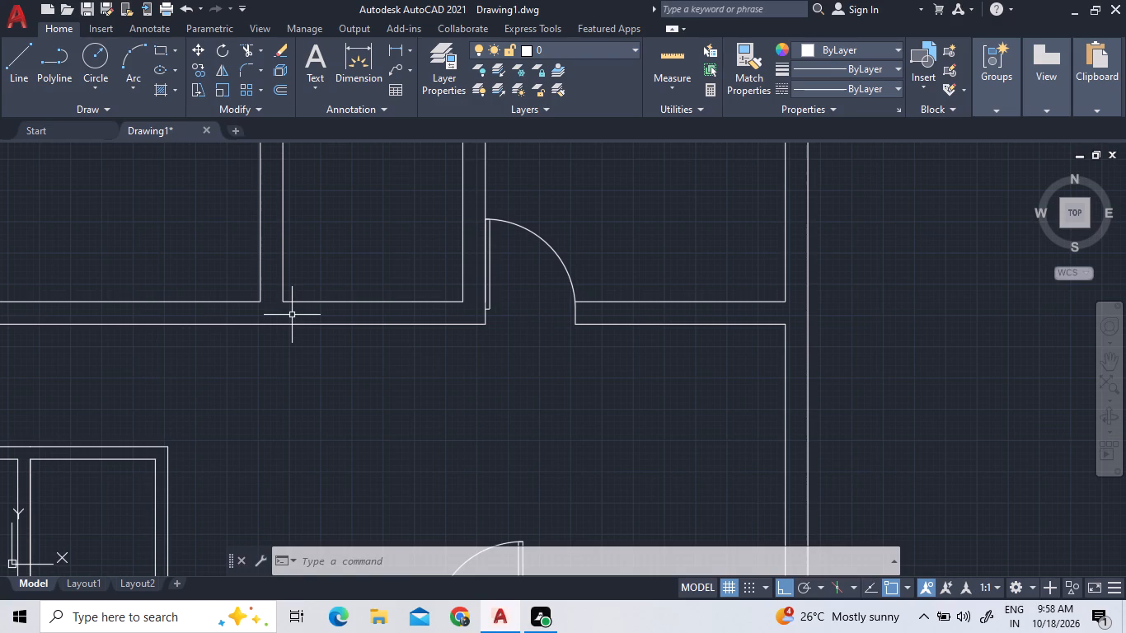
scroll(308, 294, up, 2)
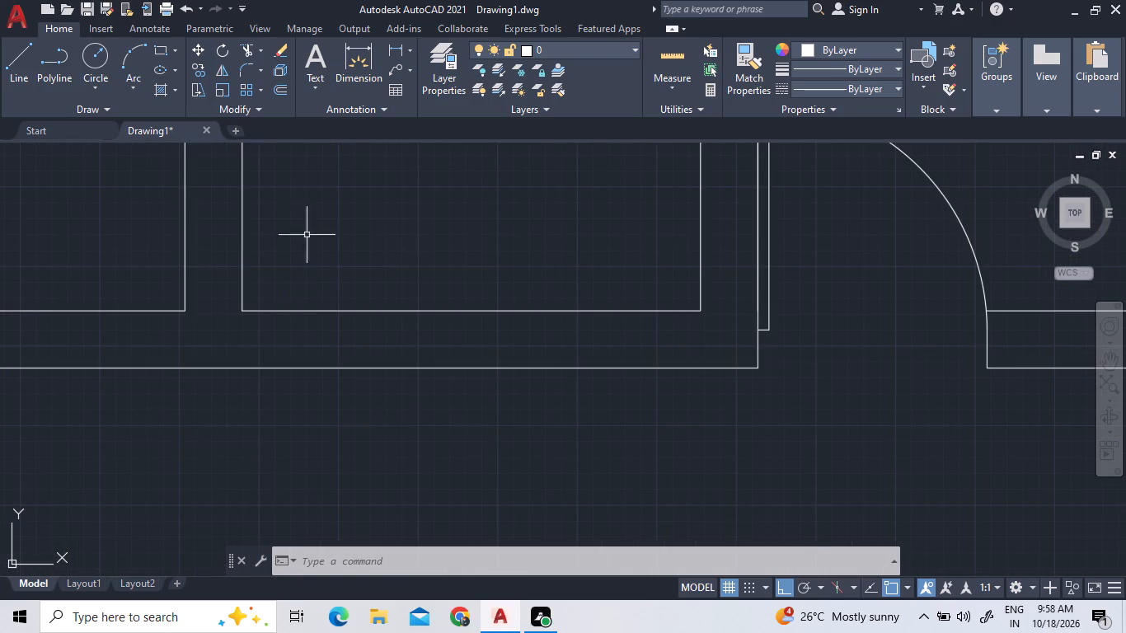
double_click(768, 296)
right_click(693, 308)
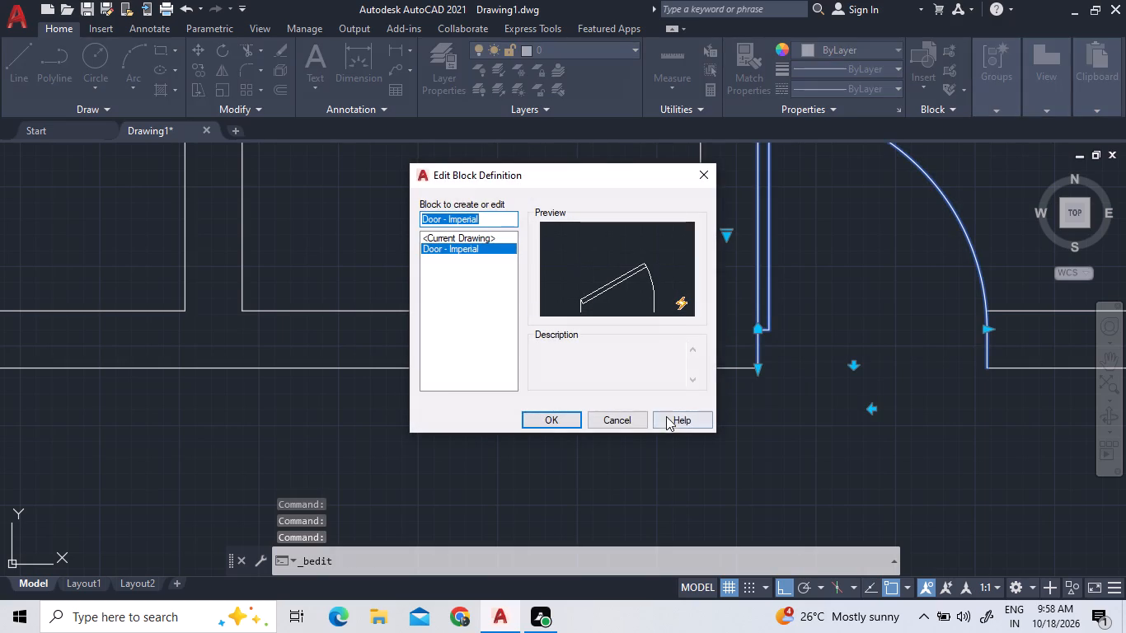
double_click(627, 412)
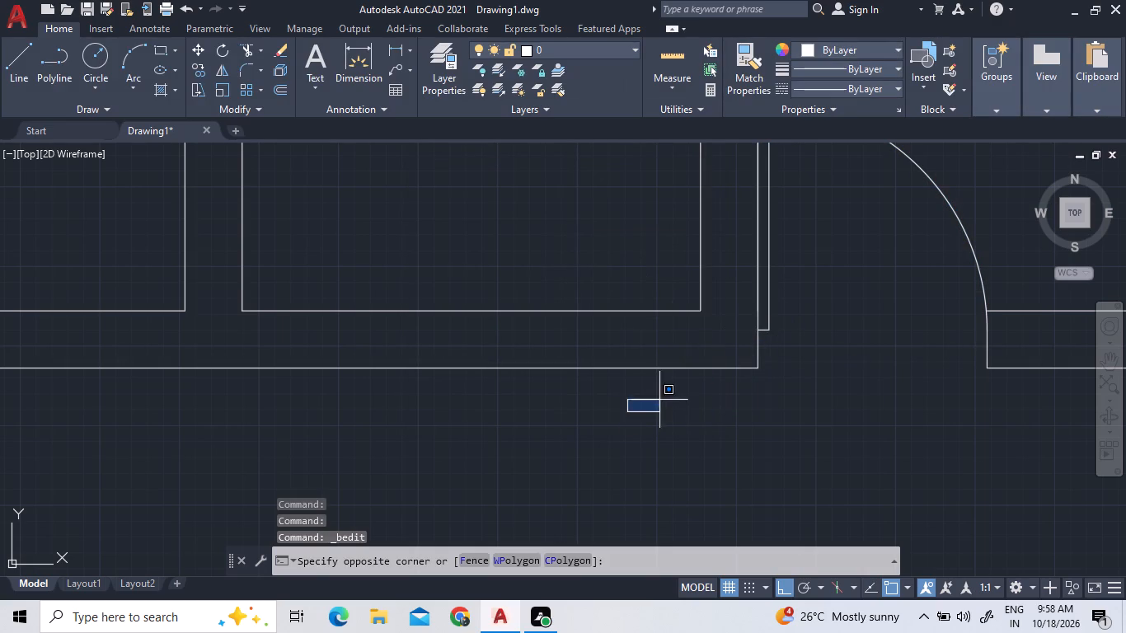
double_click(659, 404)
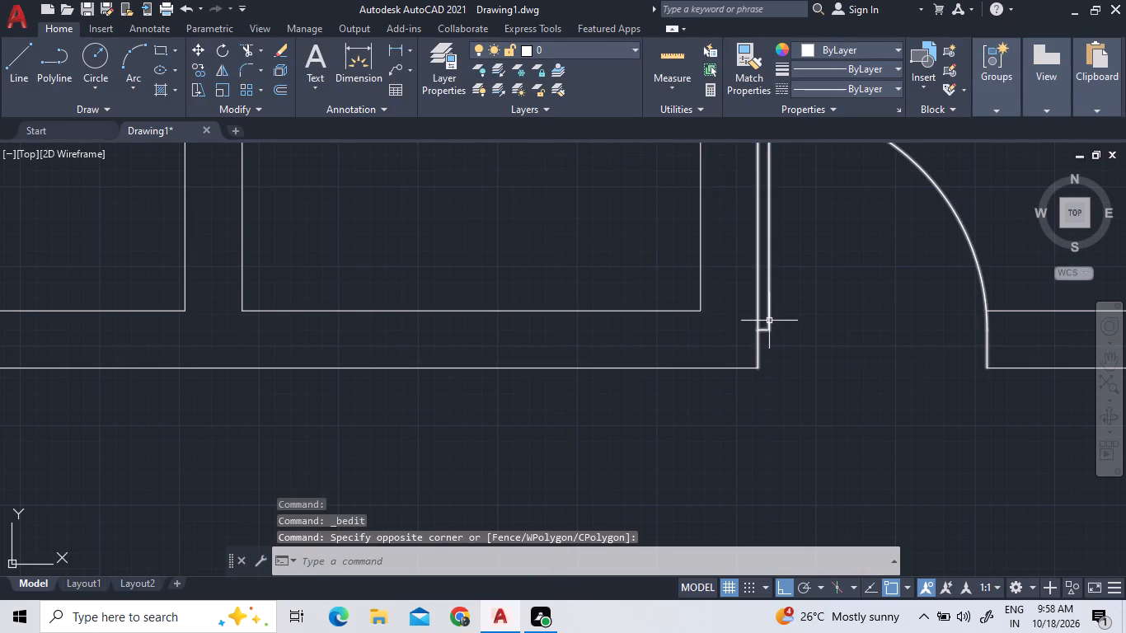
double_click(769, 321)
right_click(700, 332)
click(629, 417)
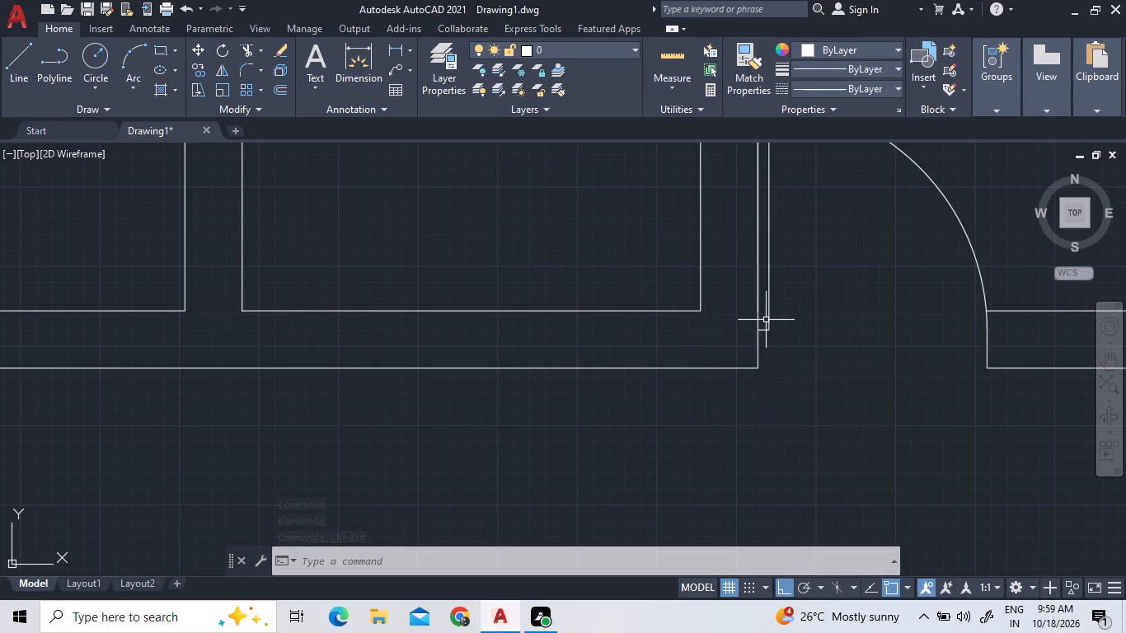
Copy the upper door block from its leaf's lower hinge corner to the lower-left inside corner of the adjacent room to the left.
click(769, 321)
right_click(770, 324)
click(776, 332)
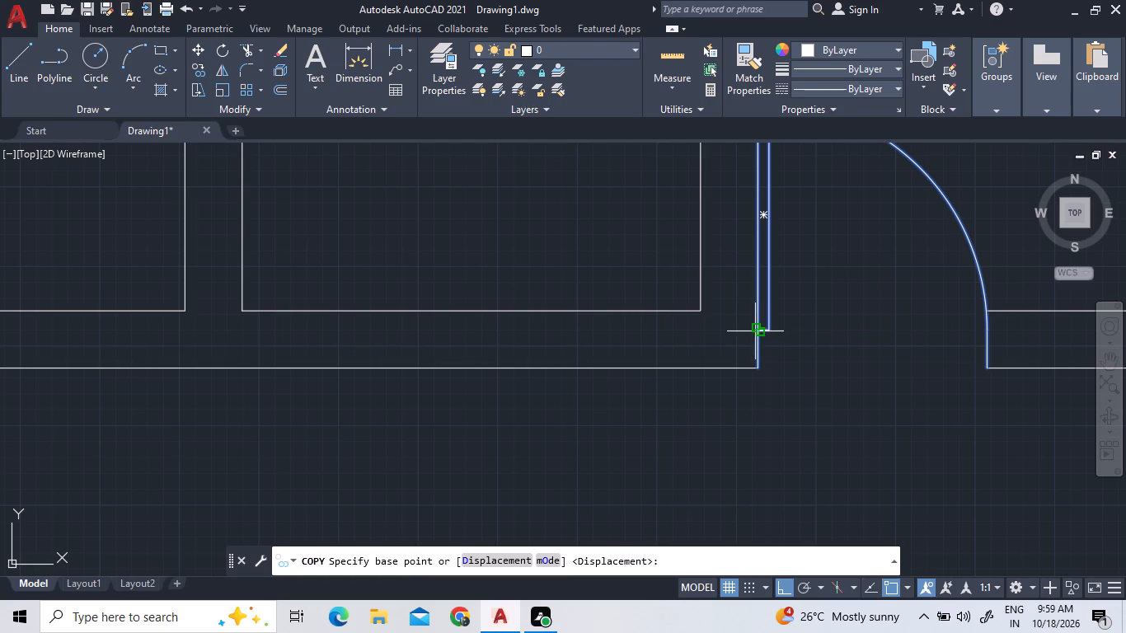
double_click(756, 331)
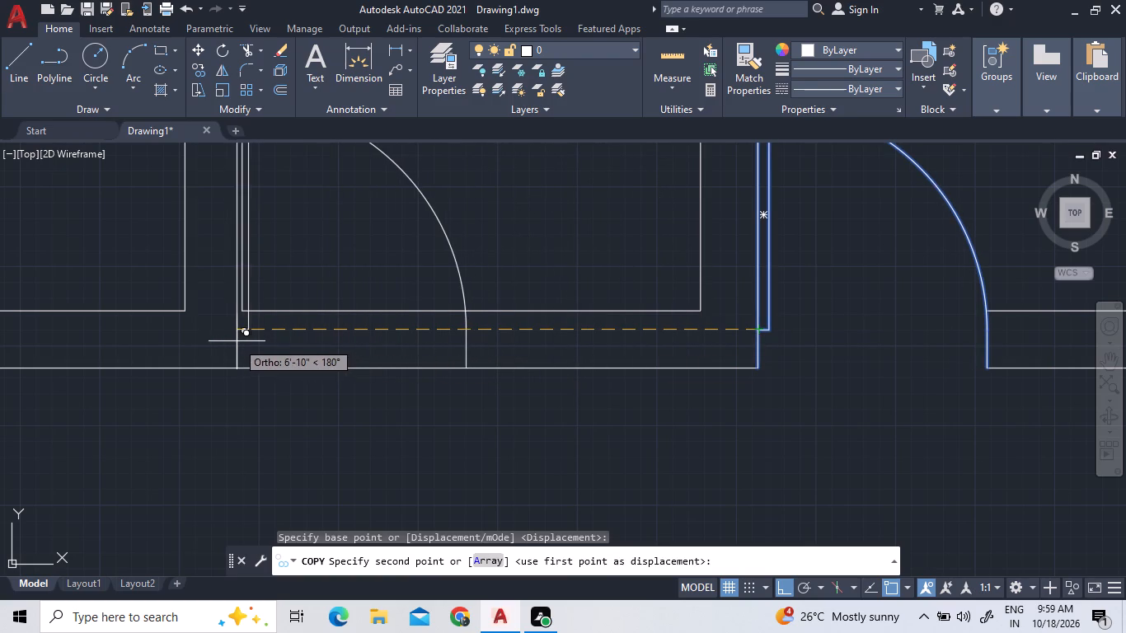
scroll(238, 315, up, 3)
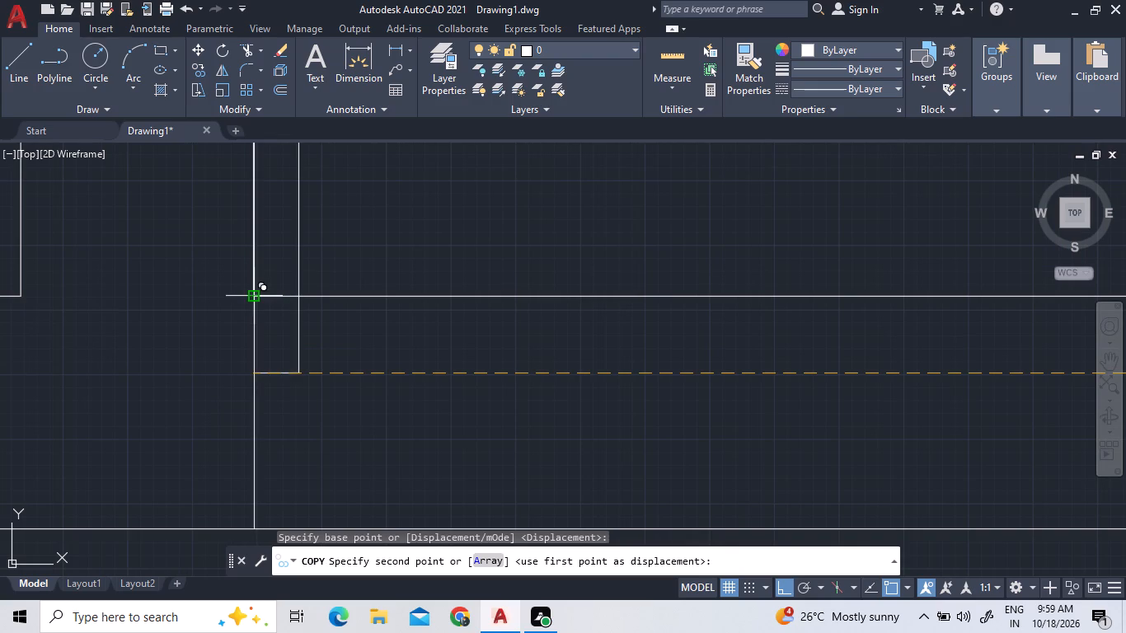
double_click(256, 296)
scroll(276, 281, down, 3)
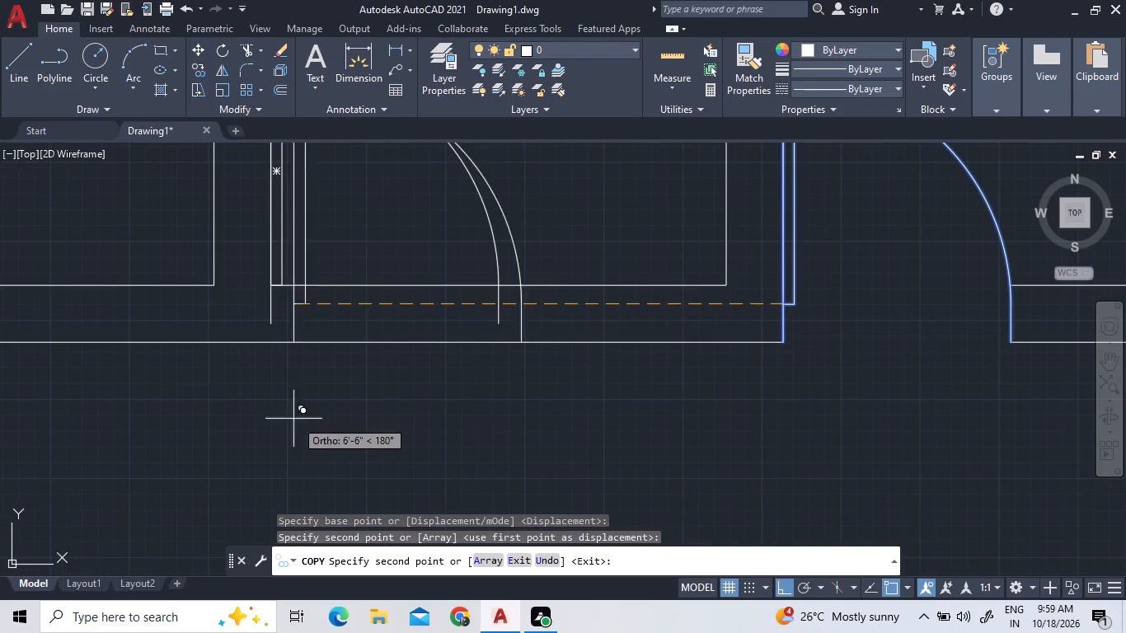
right_click(406, 392)
click(440, 181)
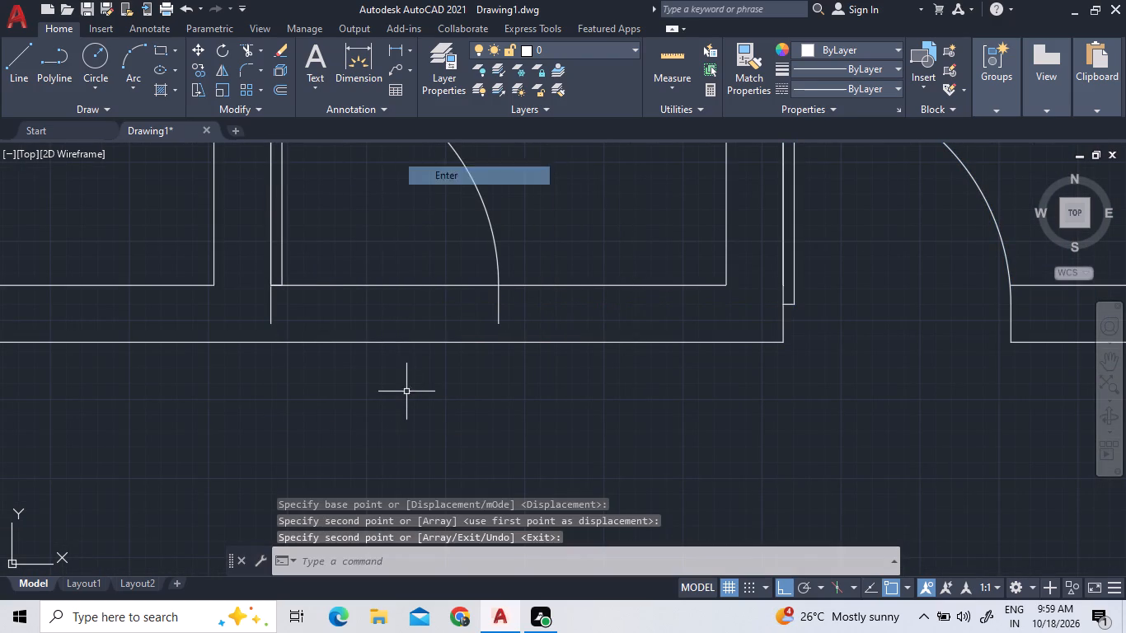
Move the copied door block straight down by its left jamb's lower end onto the wall's lower line.
triple_click(270, 312)
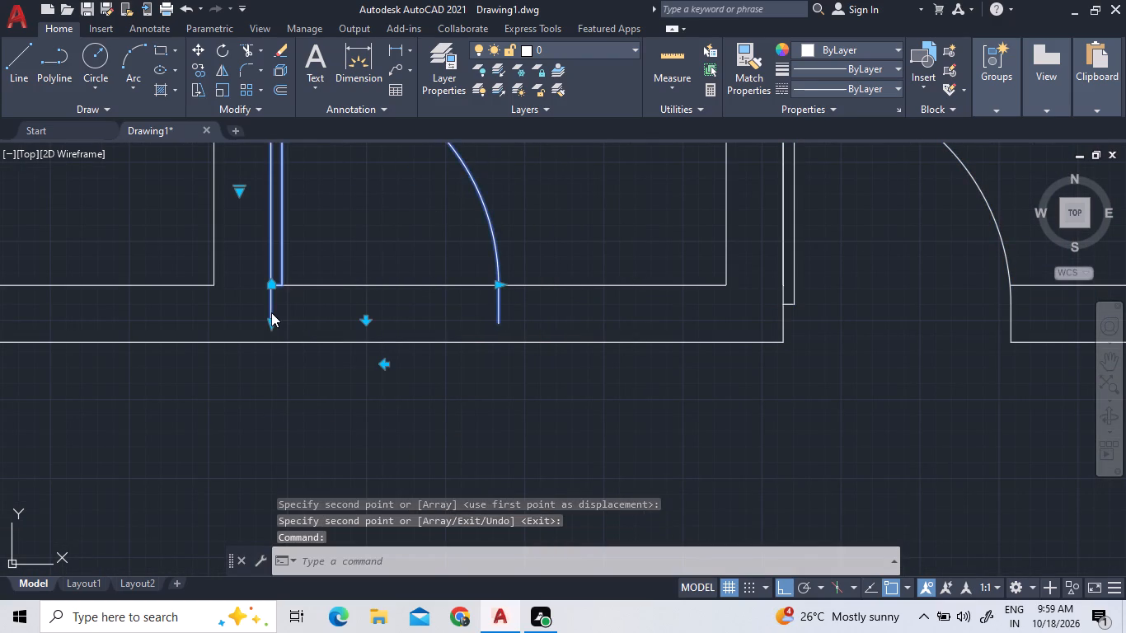
click(629, 419)
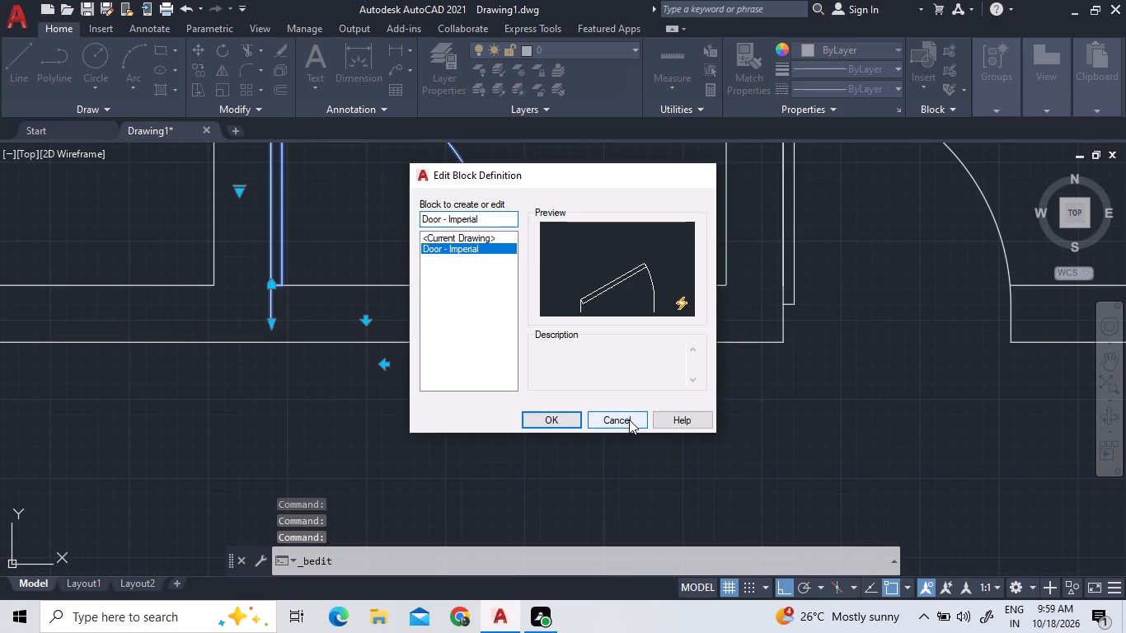
right_click(309, 335)
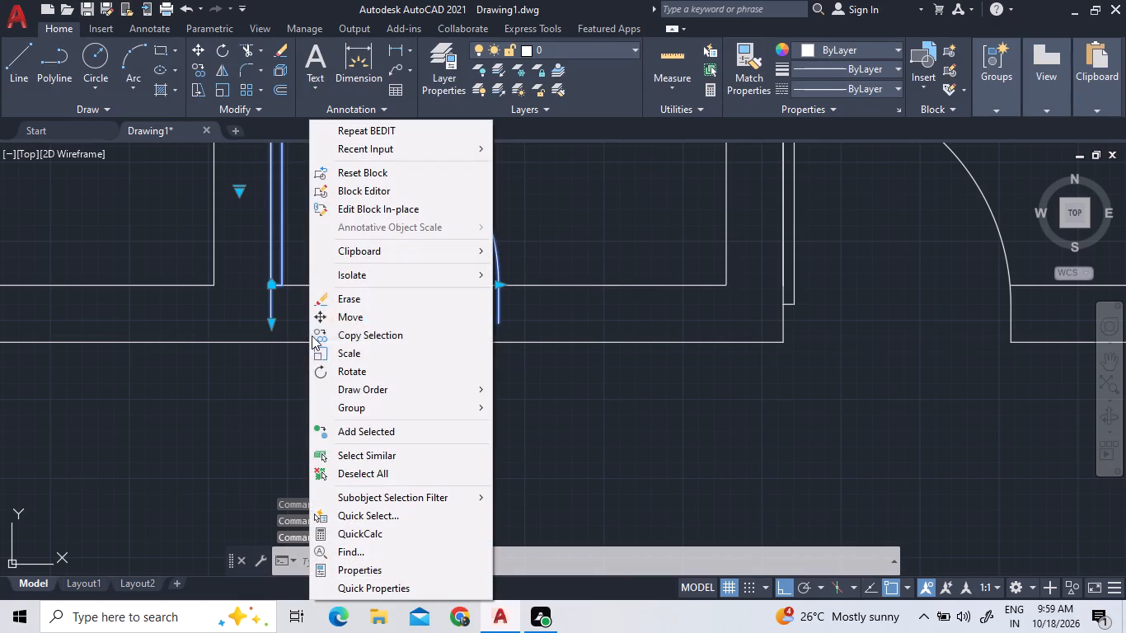
click(336, 317)
double_click(270, 322)
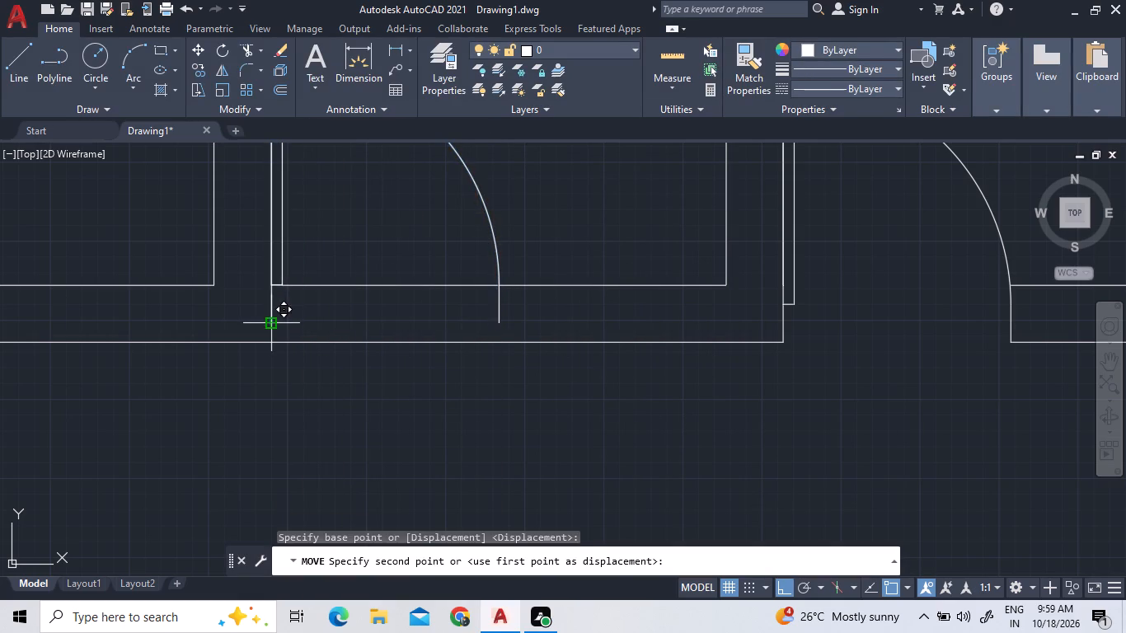
scroll(268, 338, up, 4)
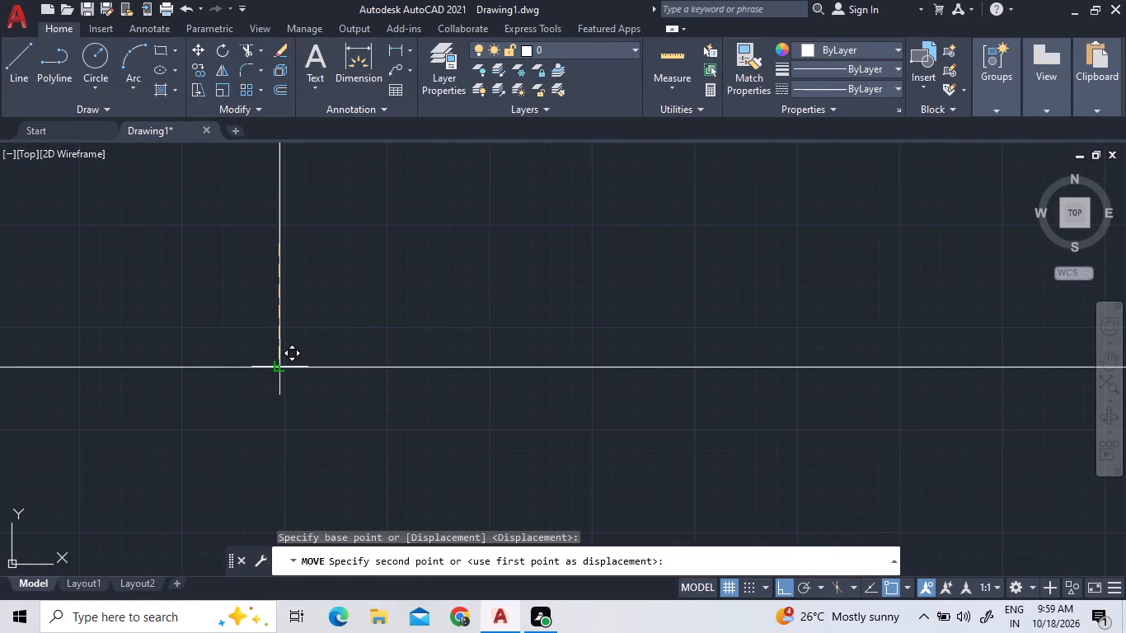
double_click(279, 366)
scroll(310, 365, down, 5)
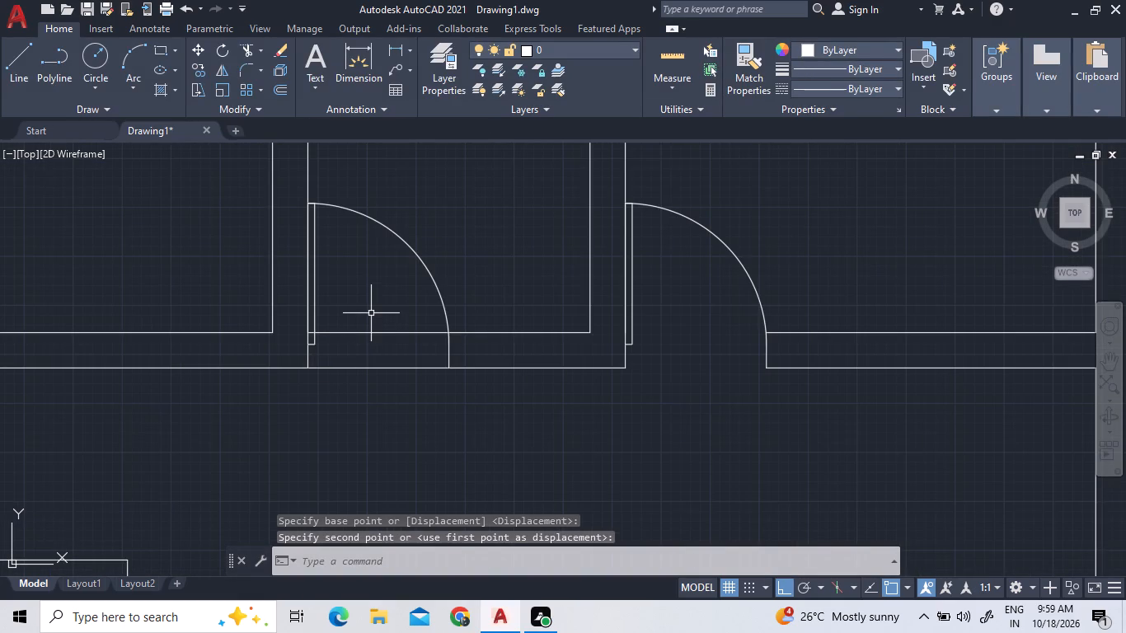
Trim away both horizontal wall lines between the copied door's jambs, including the short remnant inside the door leaf.
click(244, 49)
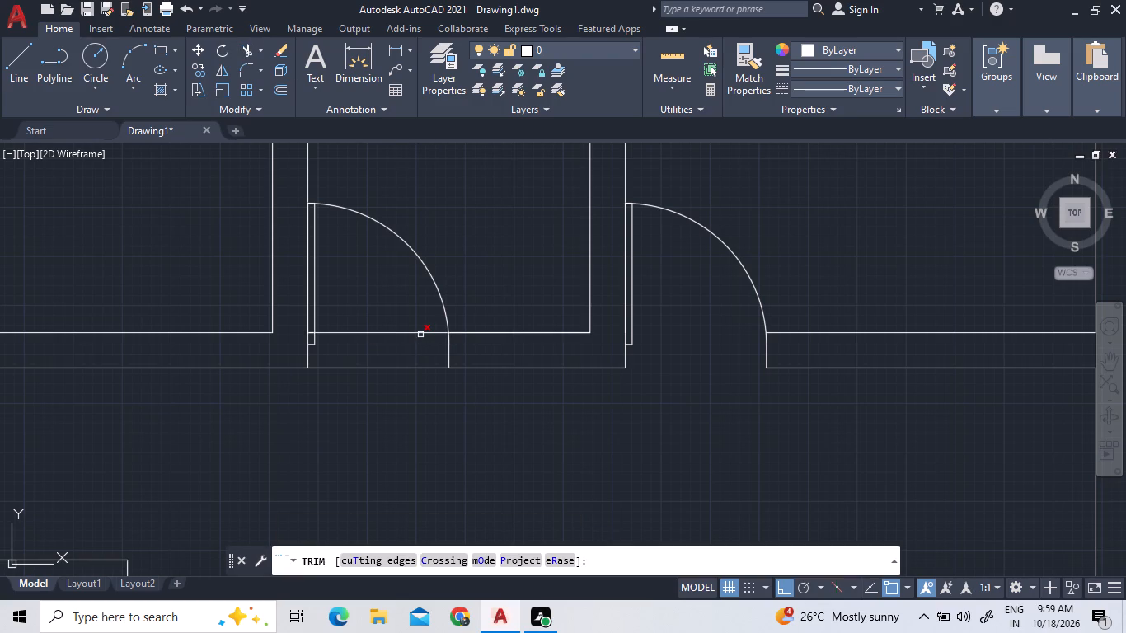
triple_click(420, 335)
click(401, 381)
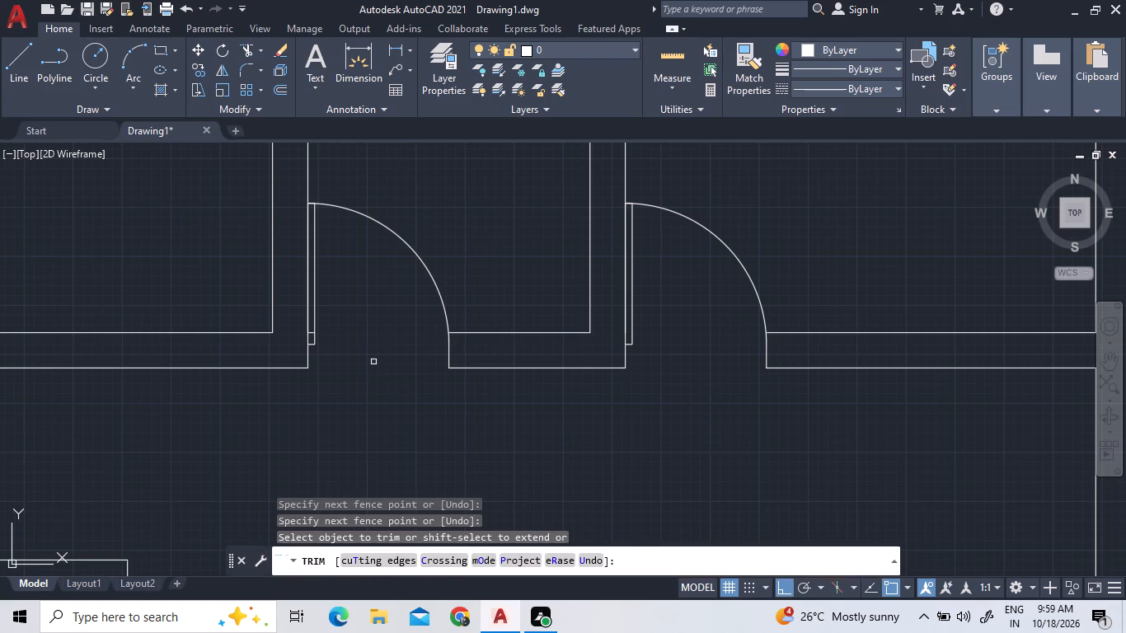
scroll(314, 336, up, 3)
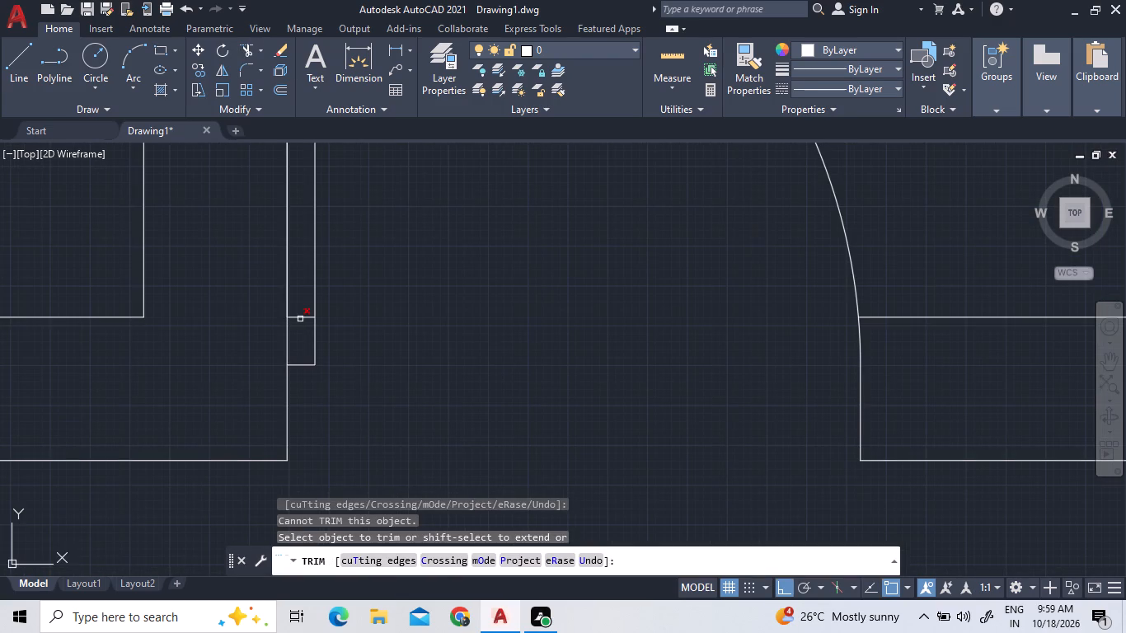
double_click(300, 318)
scroll(427, 399, down, 2)
scroll(685, 372, down, 3)
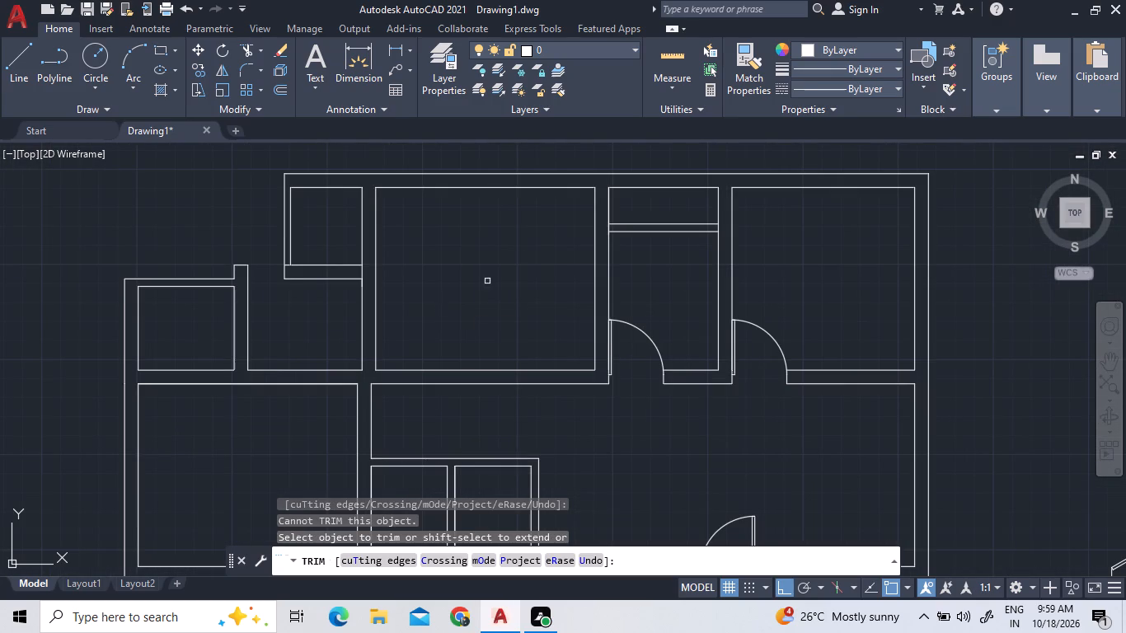
right_click(490, 330)
click(496, 333)
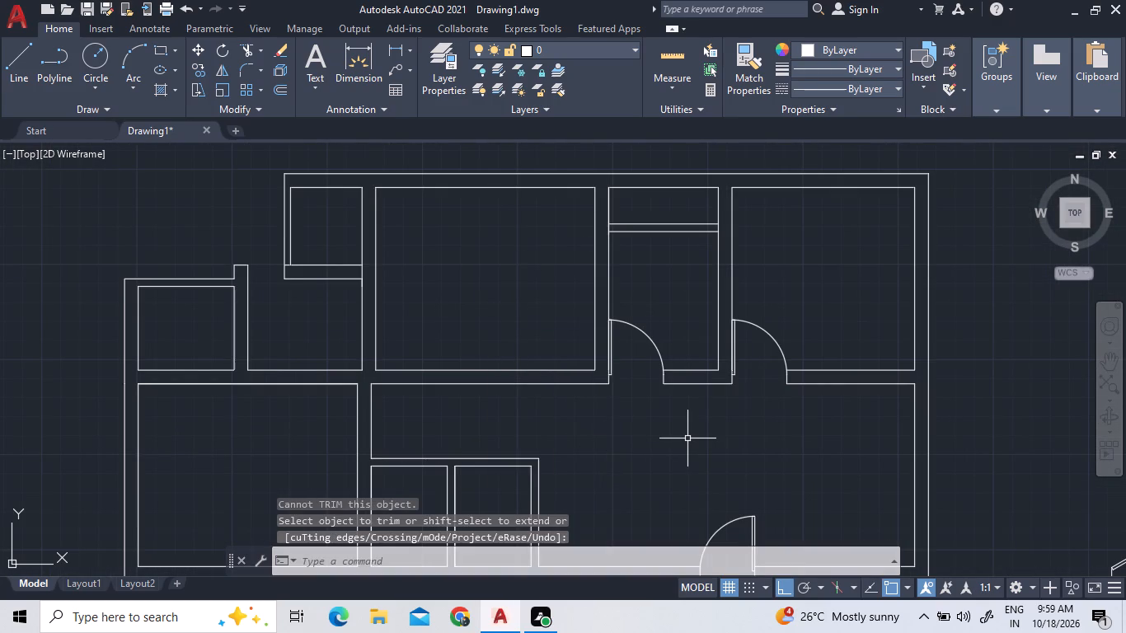
Stretch the copied door block's right jamb 8" toward the hinge side, giving a 2'-4" wide door.
double_click(649, 343)
double_click(632, 311)
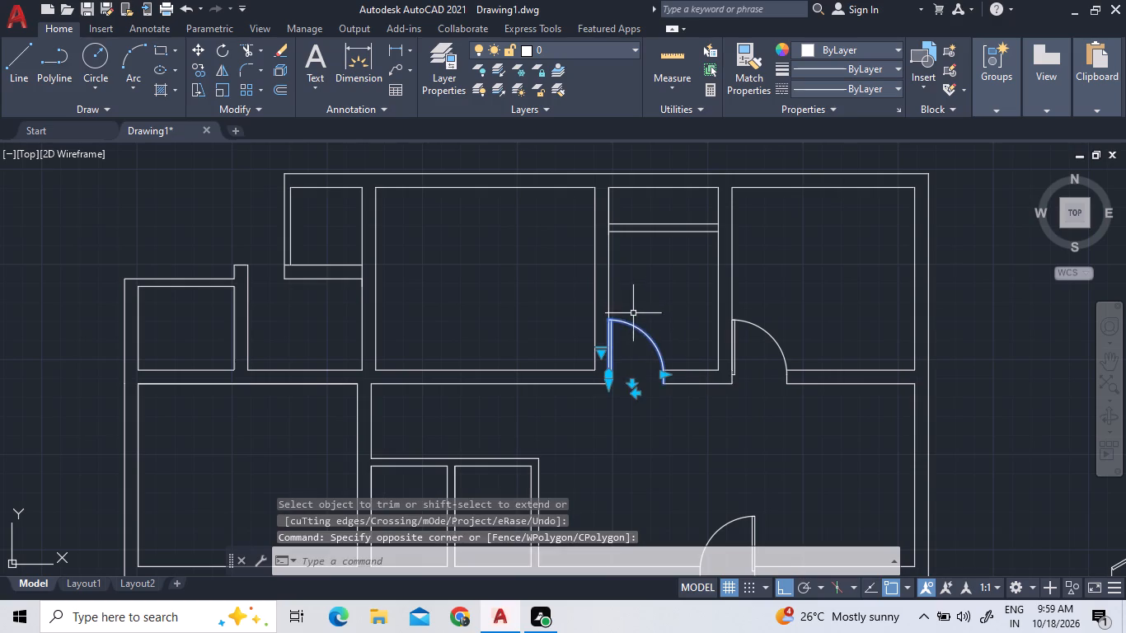
scroll(642, 349, up, 3)
triple_click(730, 447)
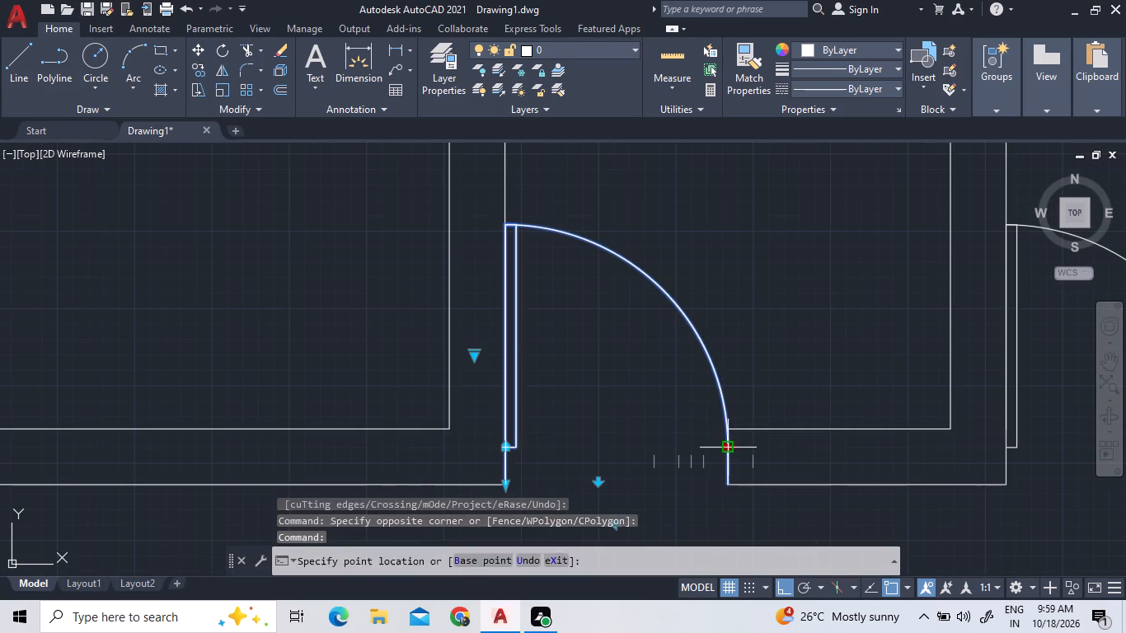
double_click(728, 446)
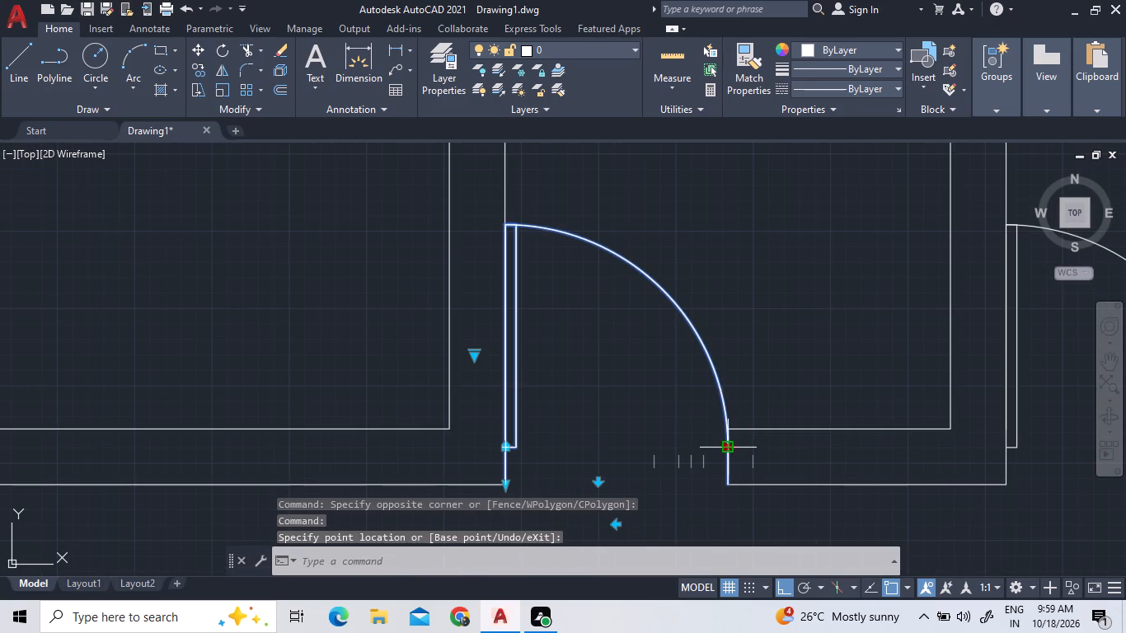
double_click(678, 452)
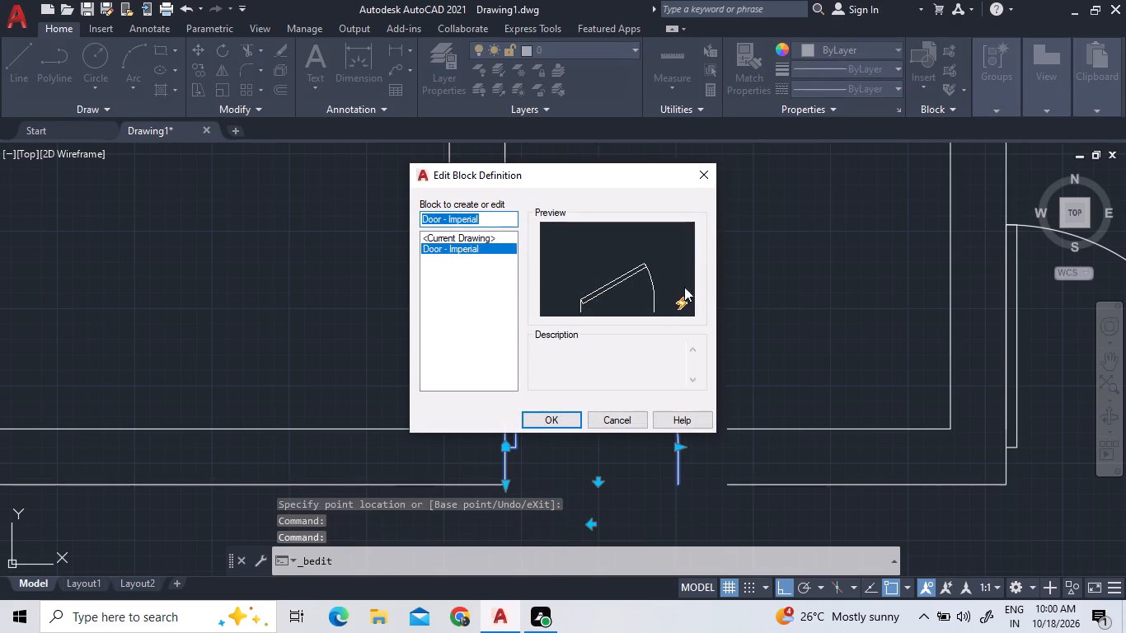
double_click(622, 415)
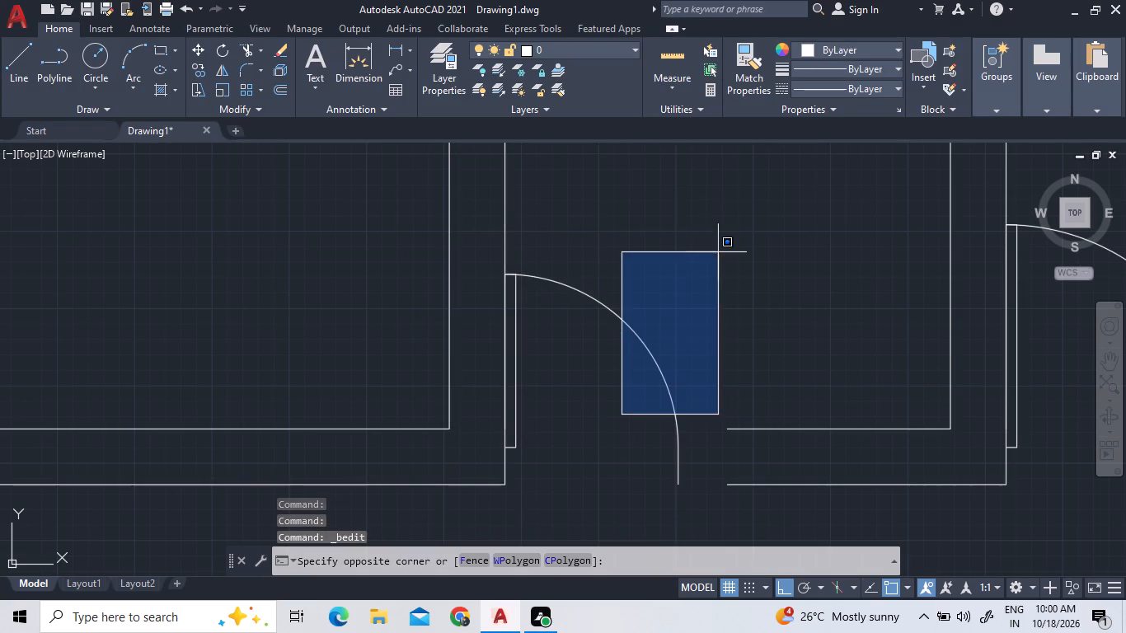
click(683, 315)
Measure the narrowed door's width.
click(677, 53)
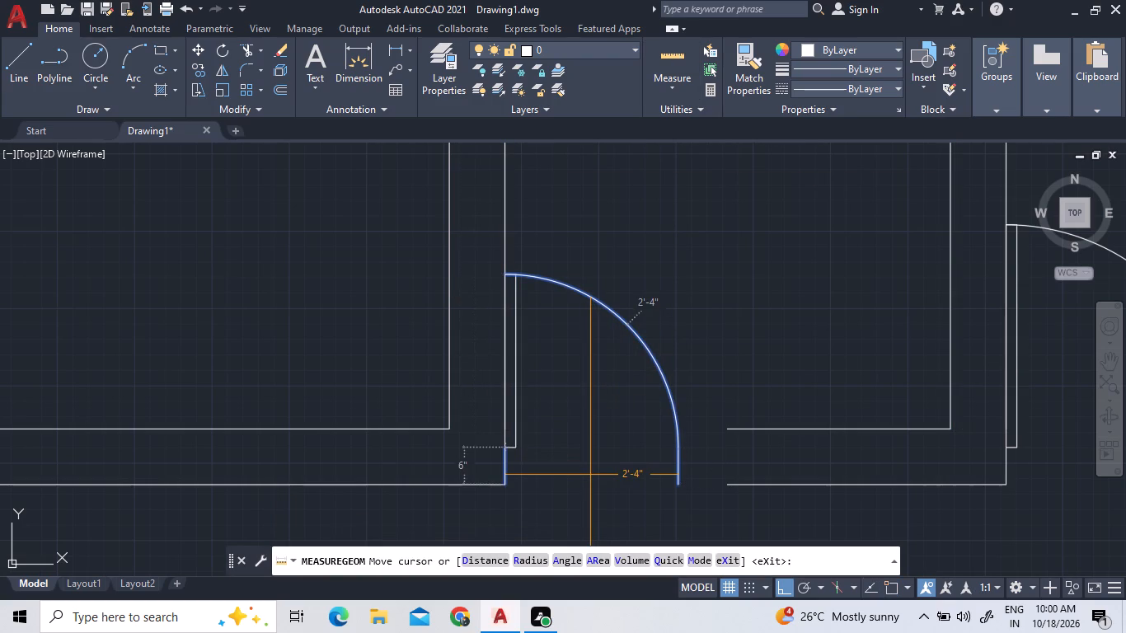
right_click(682, 297)
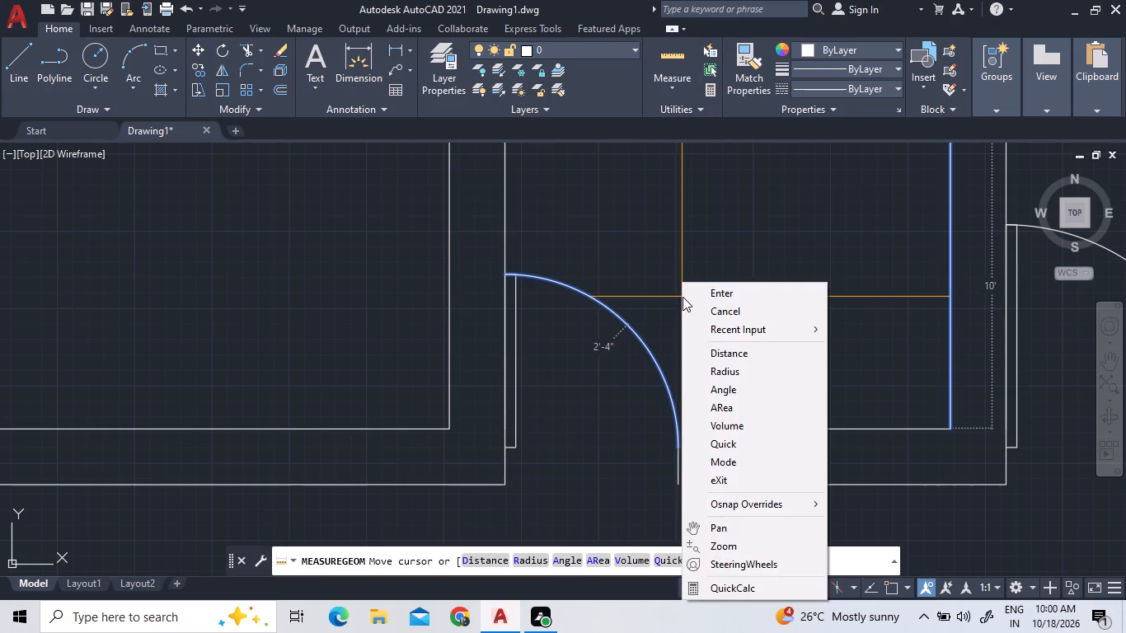
click(687, 300)
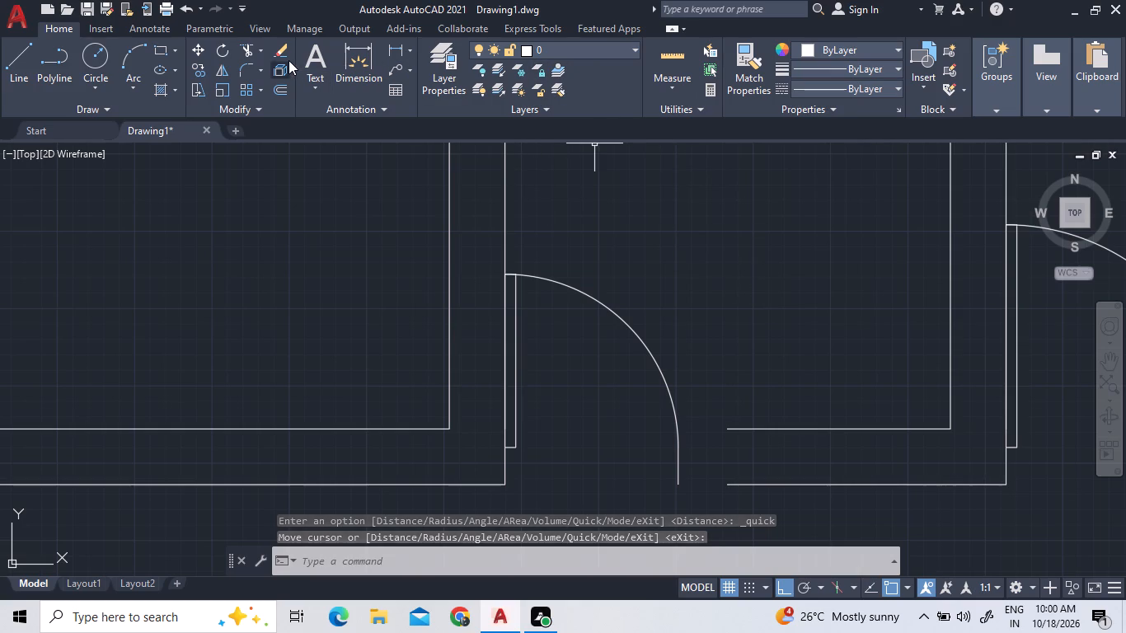
Extend both horizontal wall lines beside the narrowed door to meet its right jamb.
double_click(259, 45)
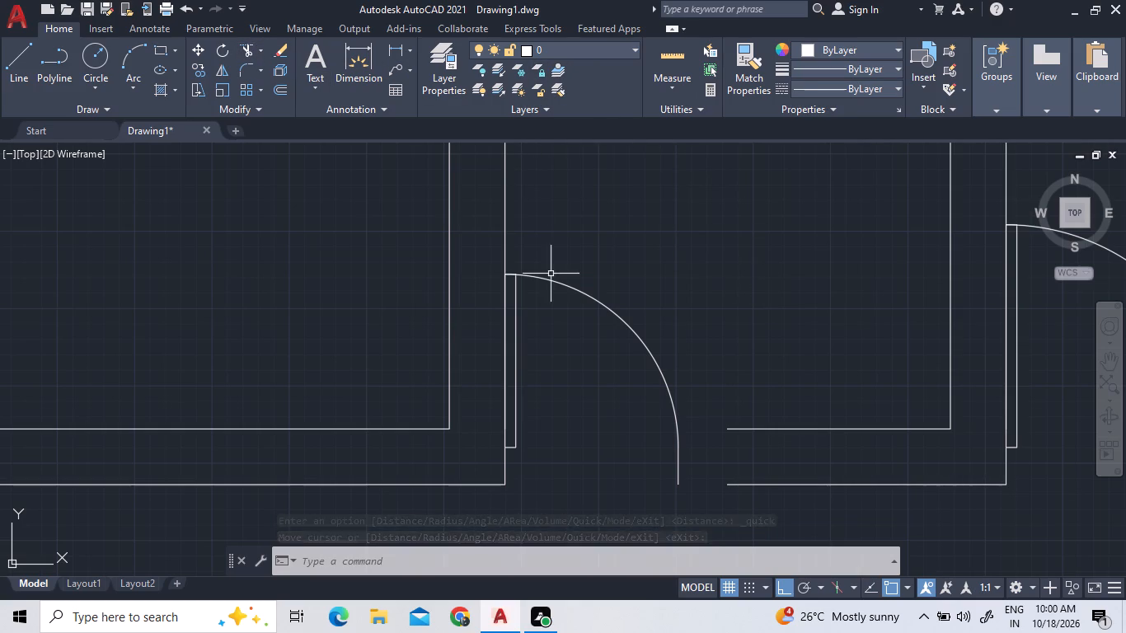
double_click(793, 502)
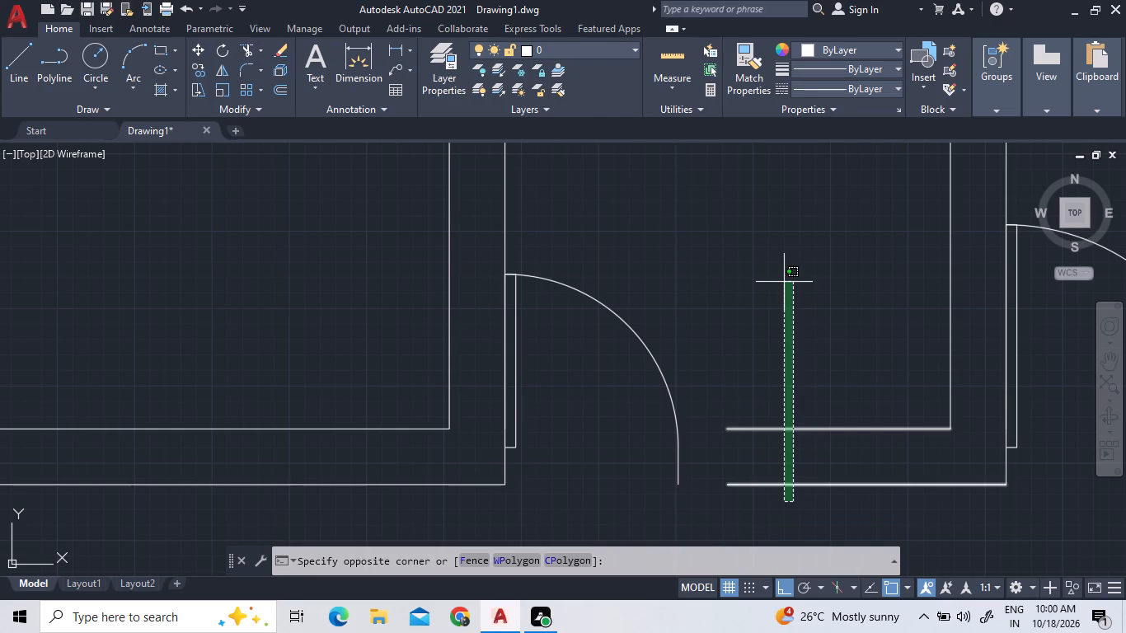
click(824, 536)
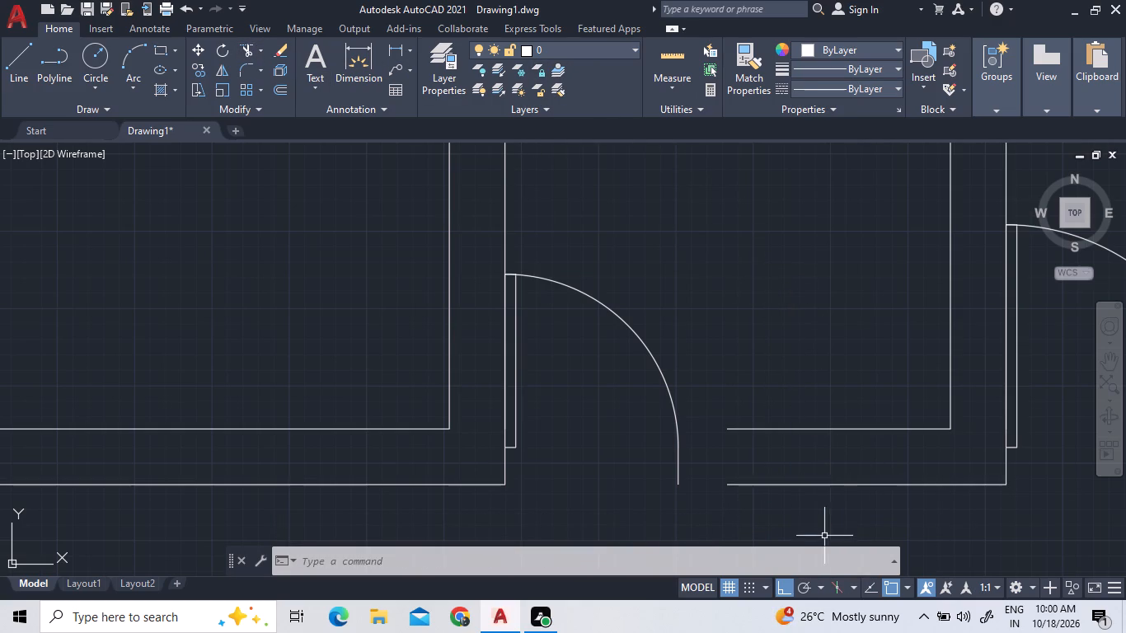
double_click(257, 50)
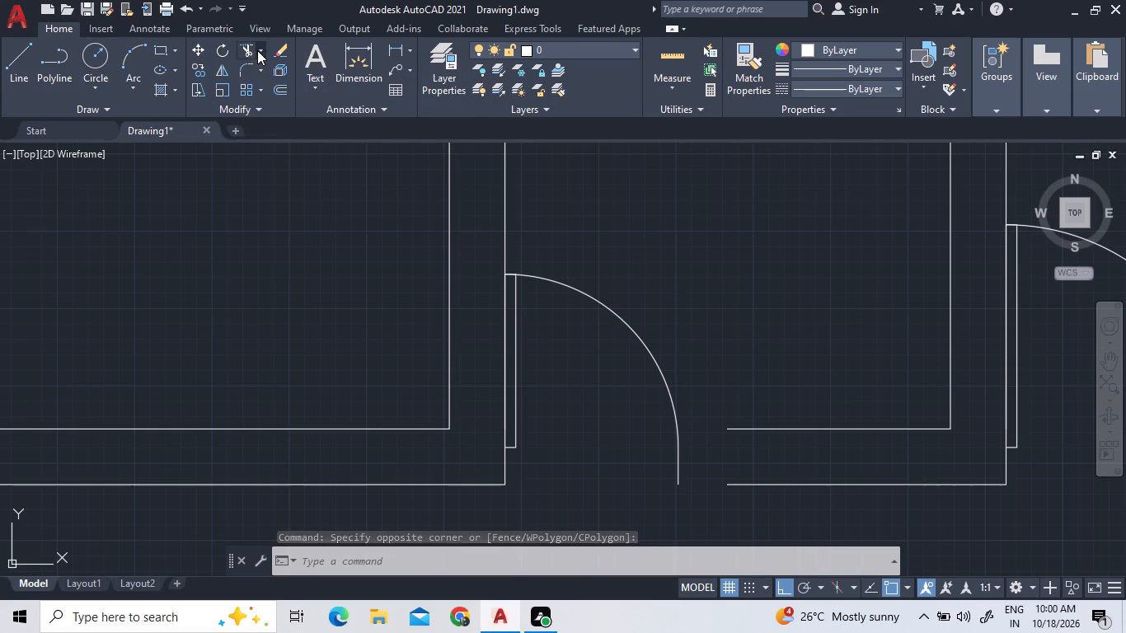
double_click(261, 52)
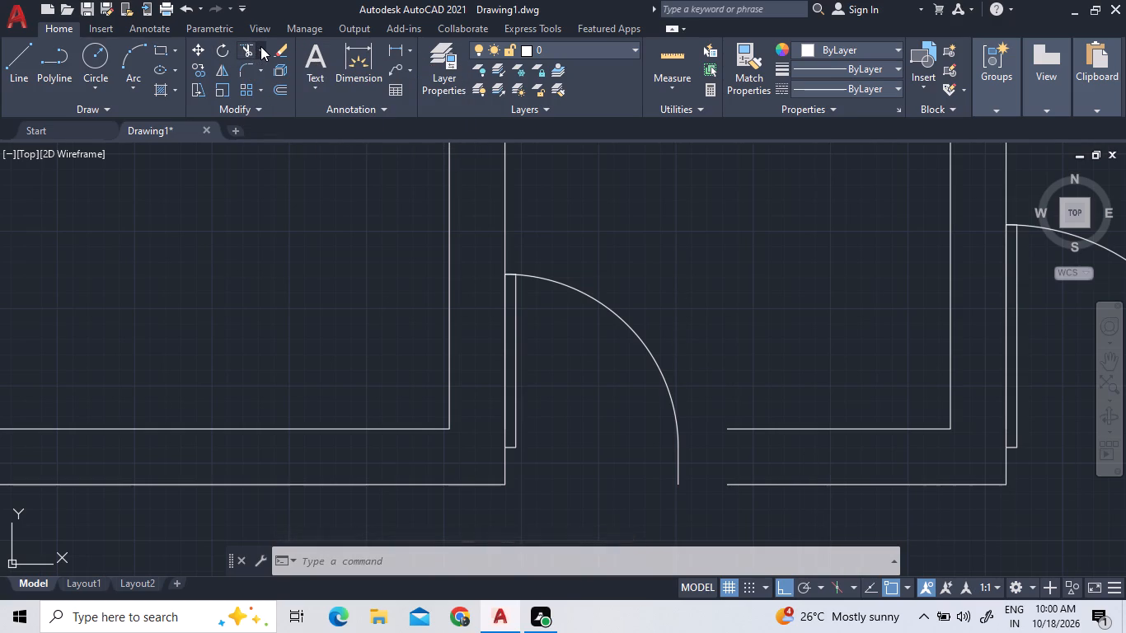
double_click(260, 46)
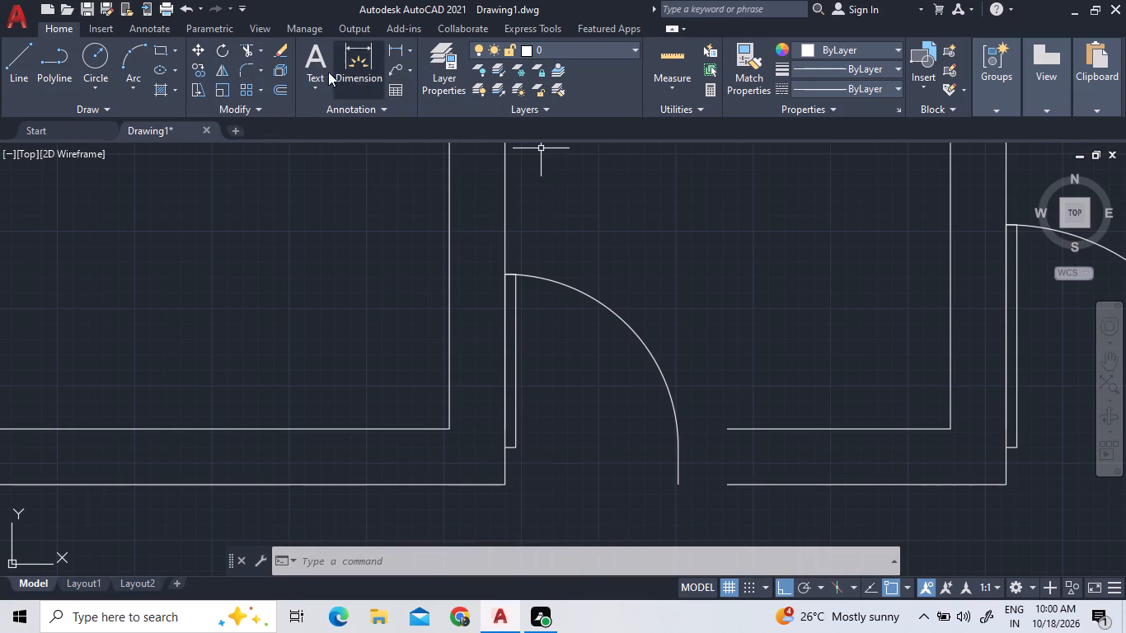
double_click(259, 45)
double_click(259, 50)
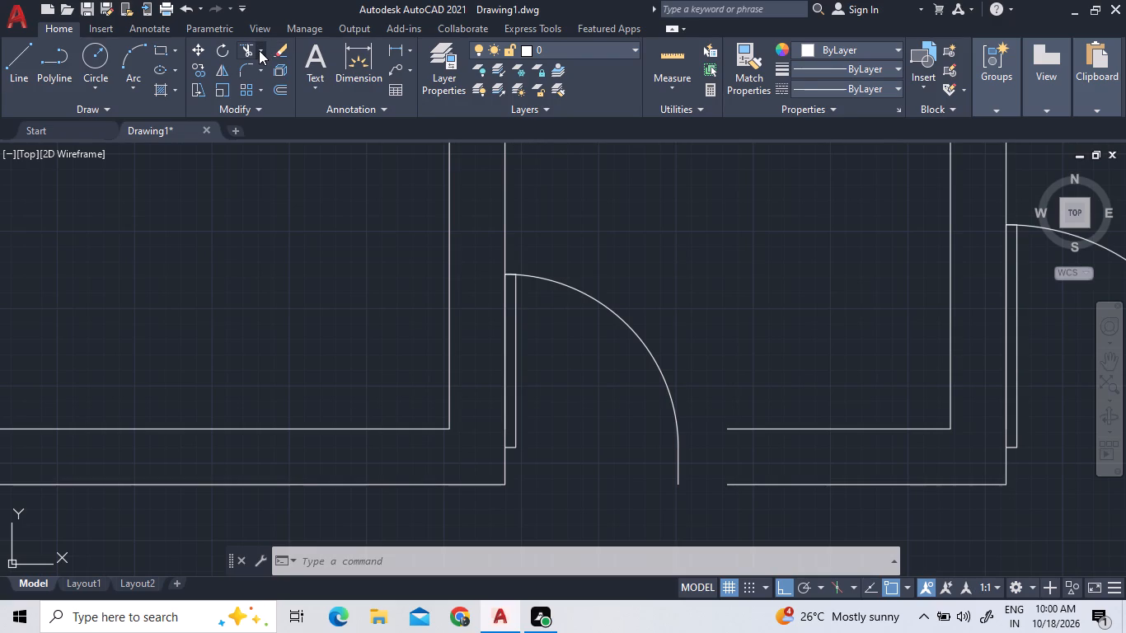
right_click(259, 50)
click(259, 52)
click(258, 160)
click(256, 49)
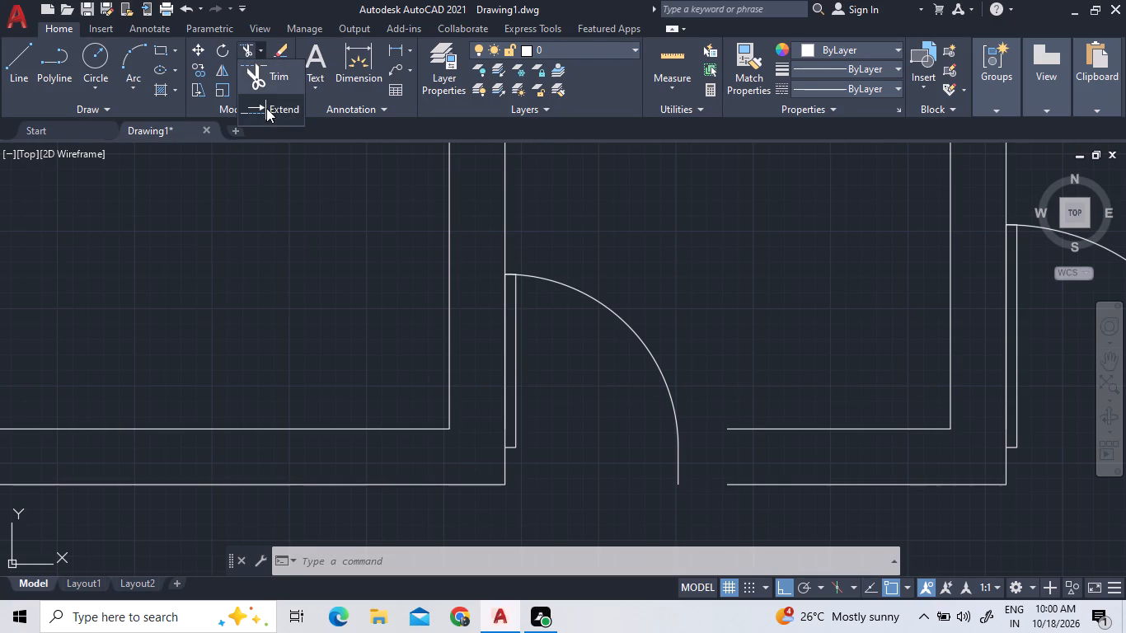
double_click(266, 108)
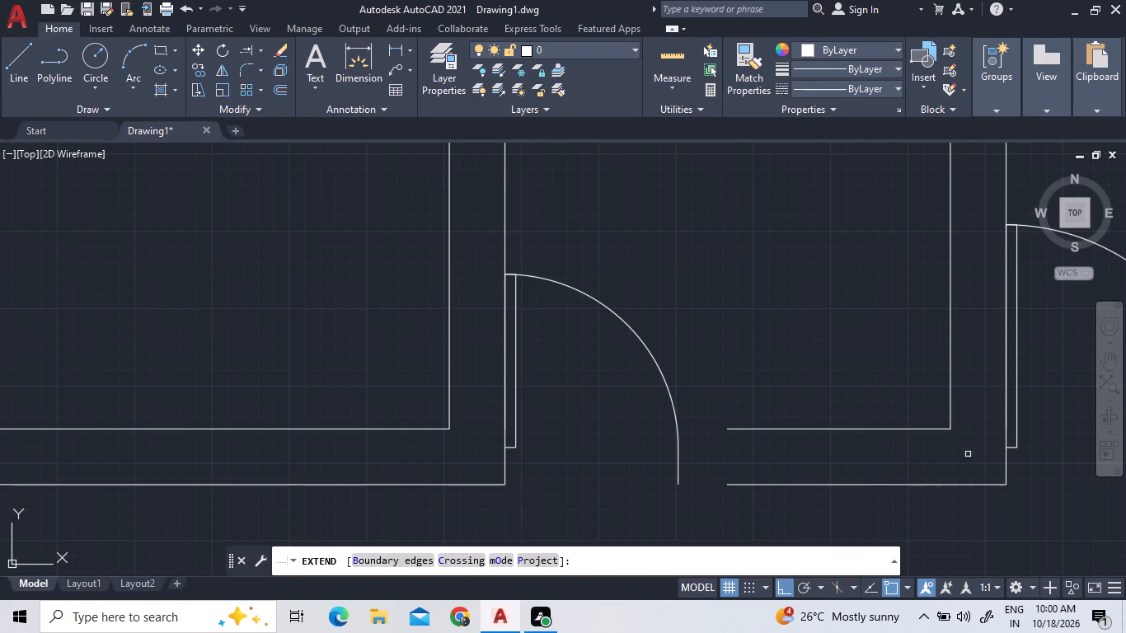
click(764, 429)
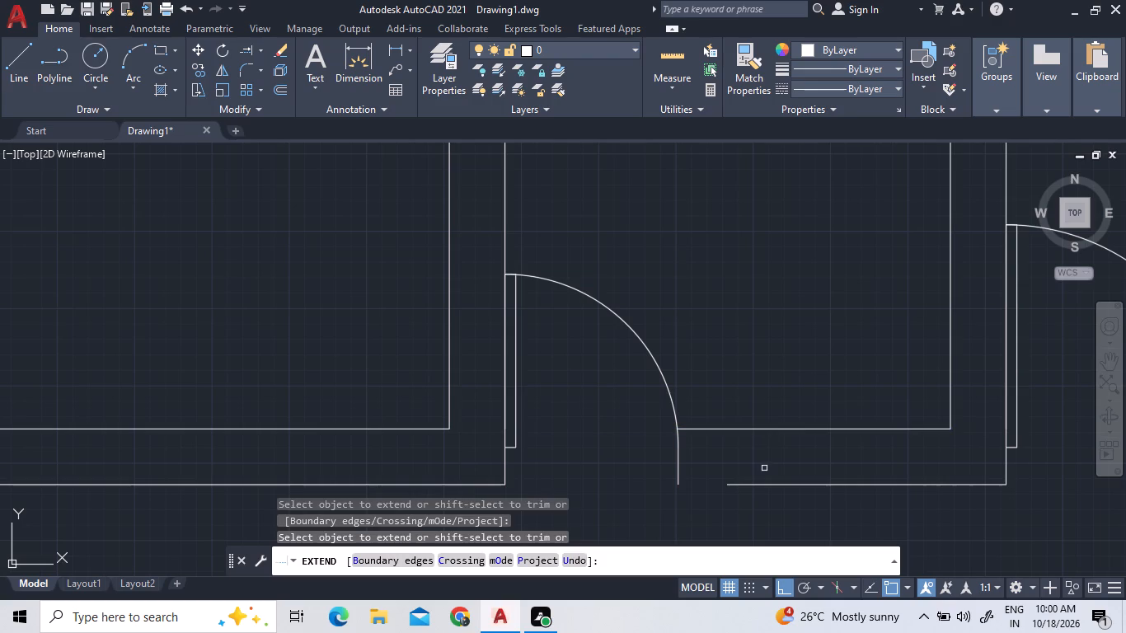
click(757, 486)
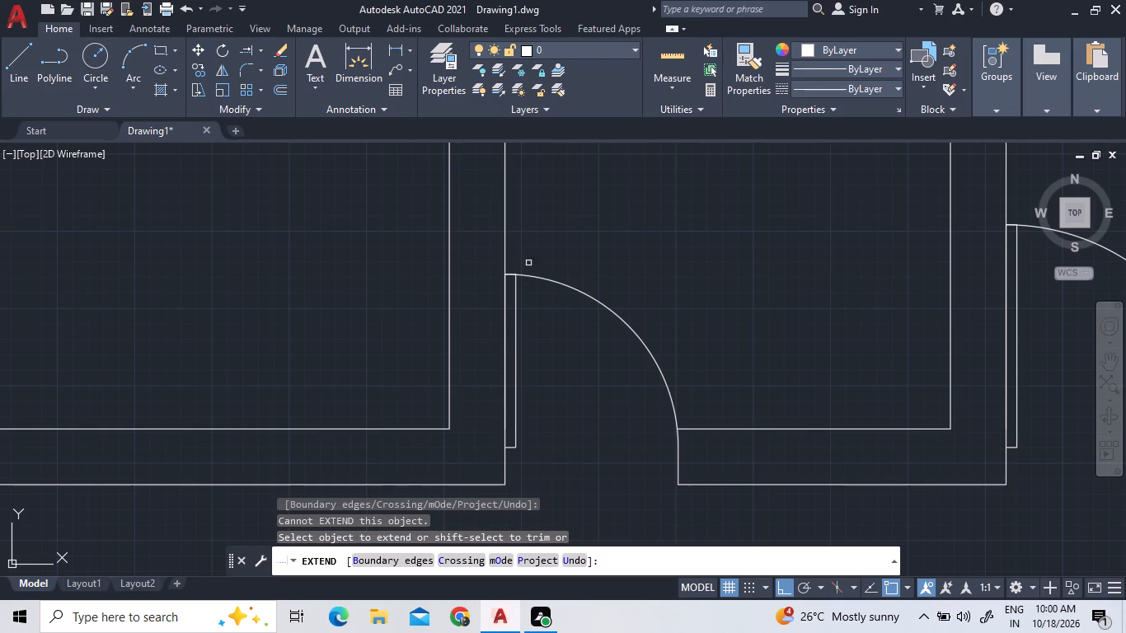
right_click(664, 265)
click(672, 270)
Mirror the 3' door block about a vertical line through the neighbouring room's inner wall corner, keeping the original door.
scroll(665, 282, down, 1)
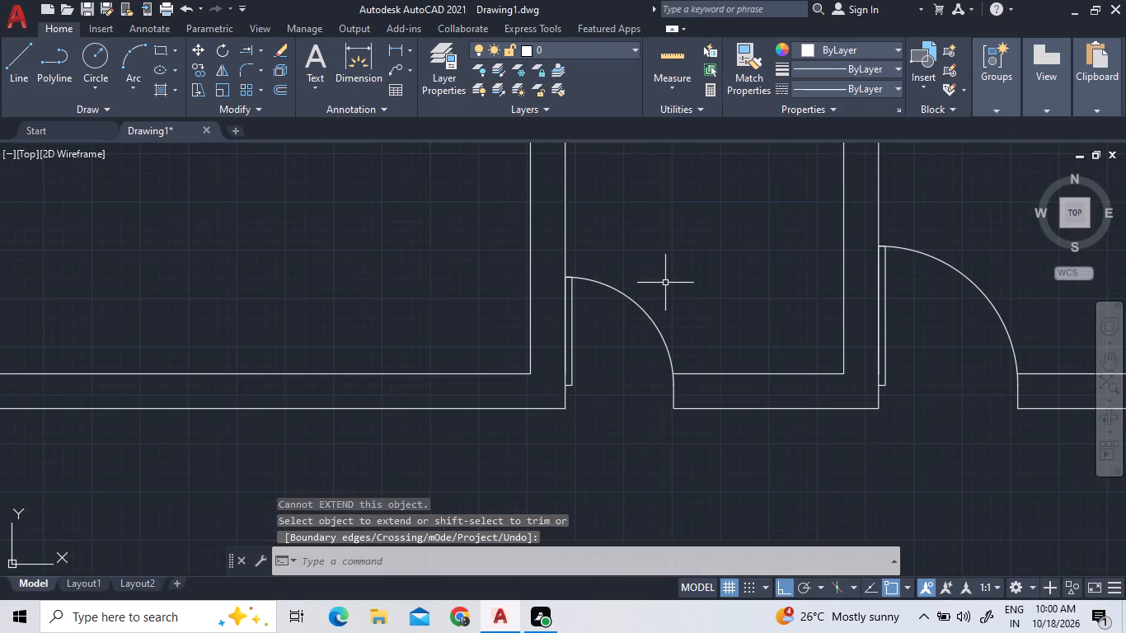
scroll(666, 288, down, 2)
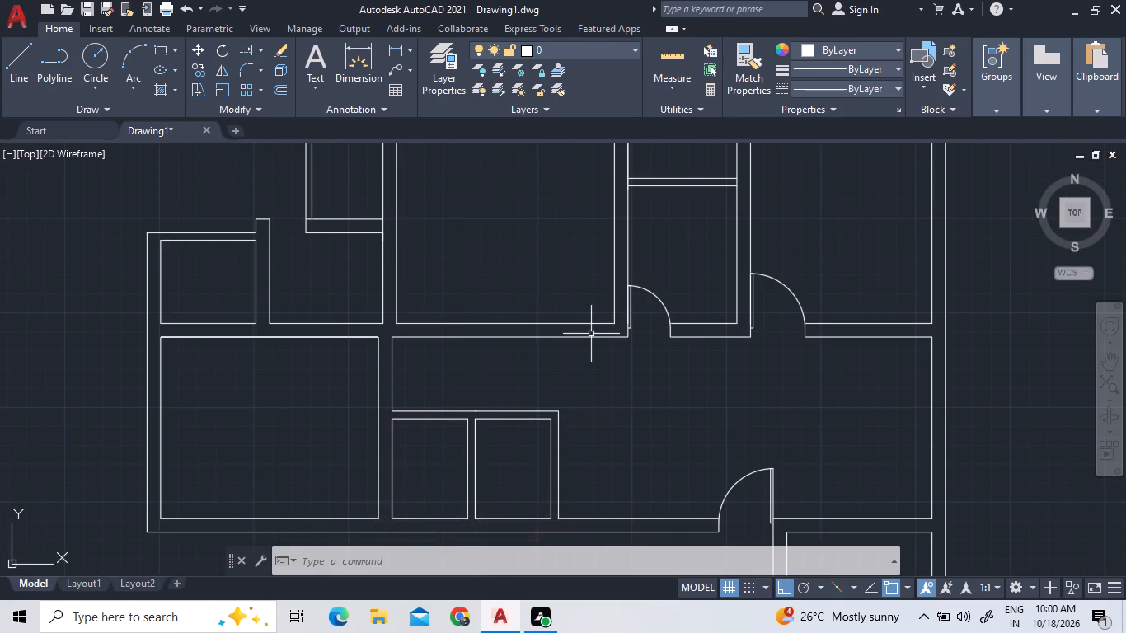
scroll(769, 322, up, 2)
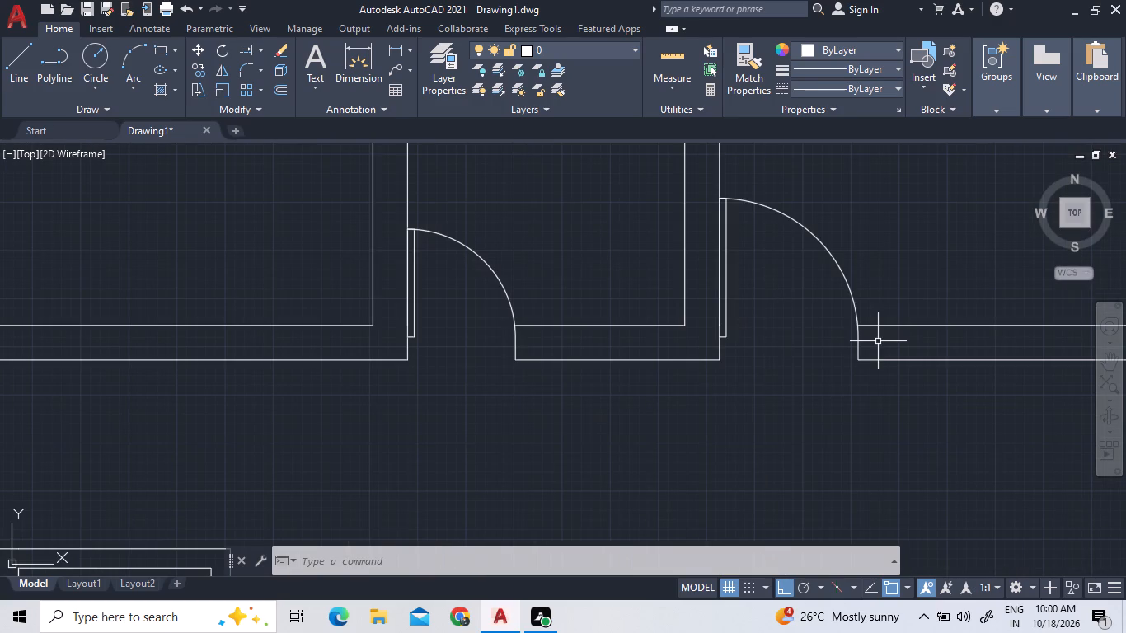
triple_click(728, 332)
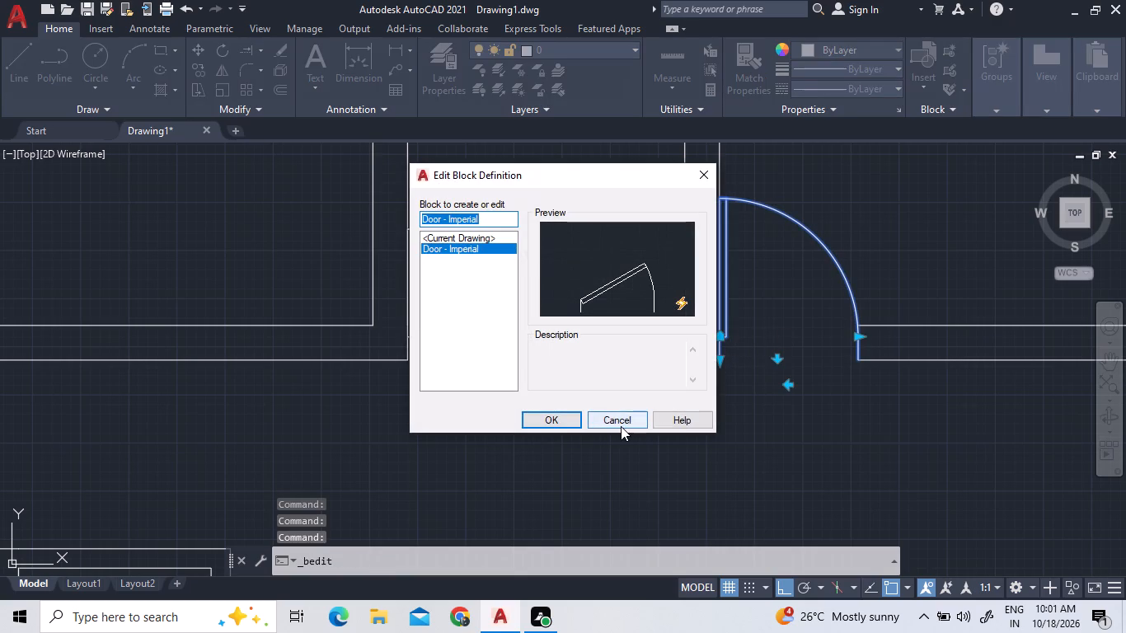
click(621, 426)
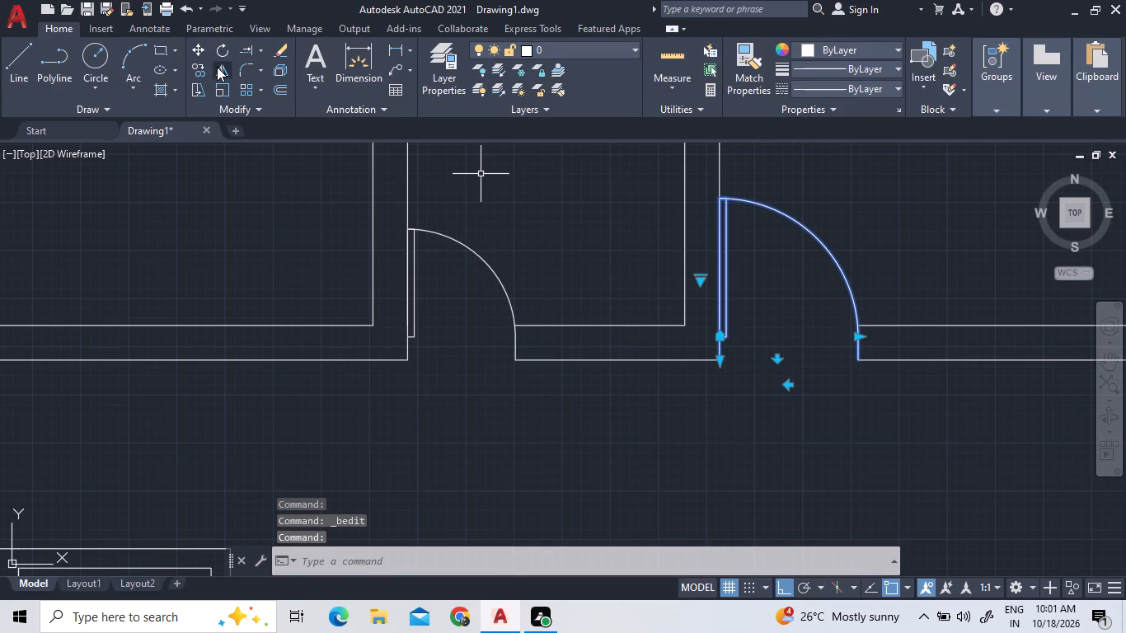
double_click(219, 70)
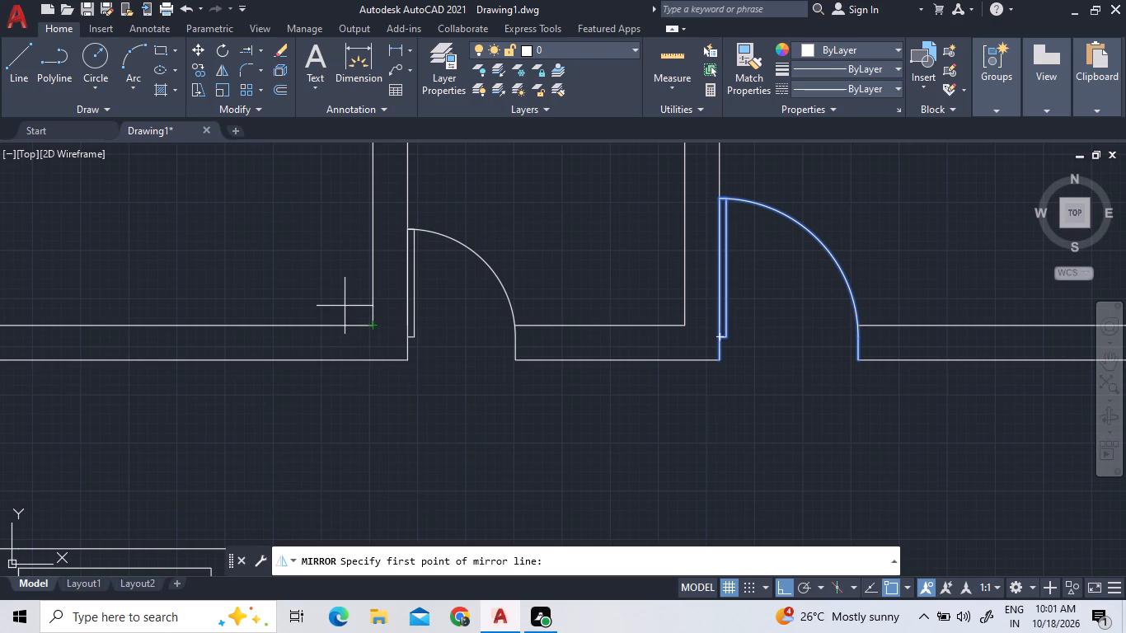
double_click(371, 359)
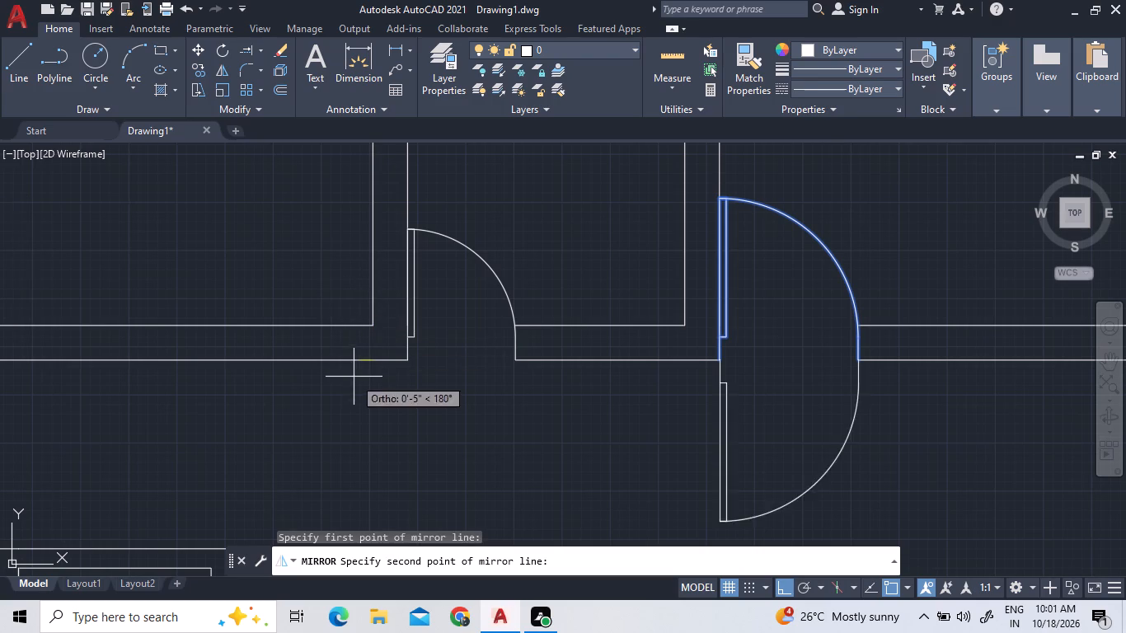
click(377, 324)
scroll(358, 354, down, 2)
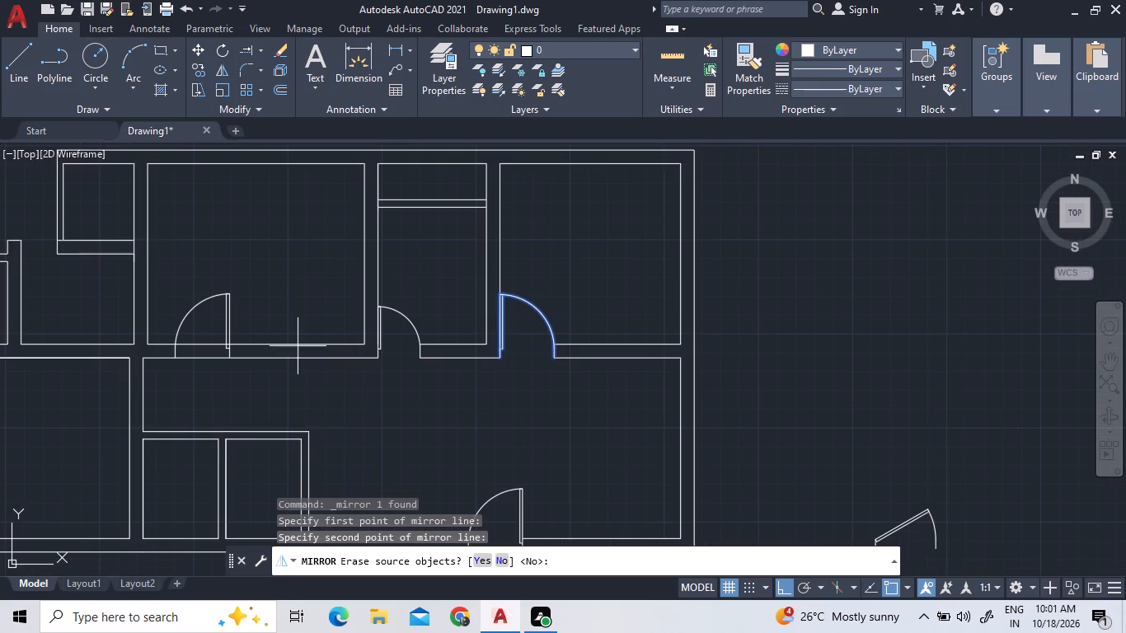
right_click(314, 270)
click(321, 275)
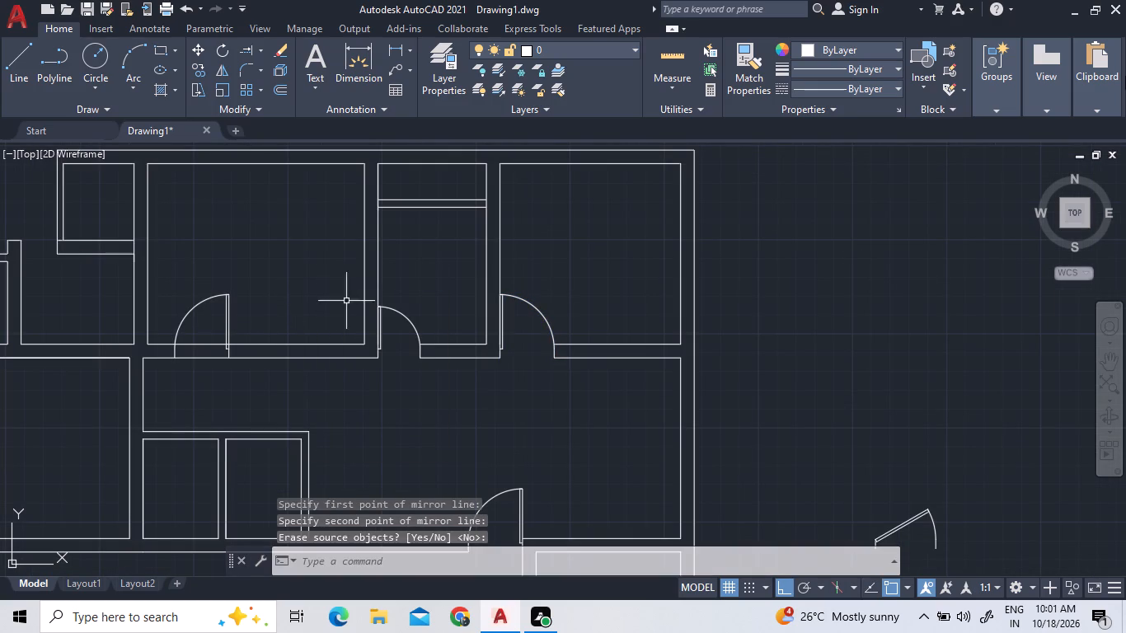
Move the mirrored door by its lower hinge-side corner to the inner wall corner of the 12' wide room.
right_click(254, 299)
click(225, 315)
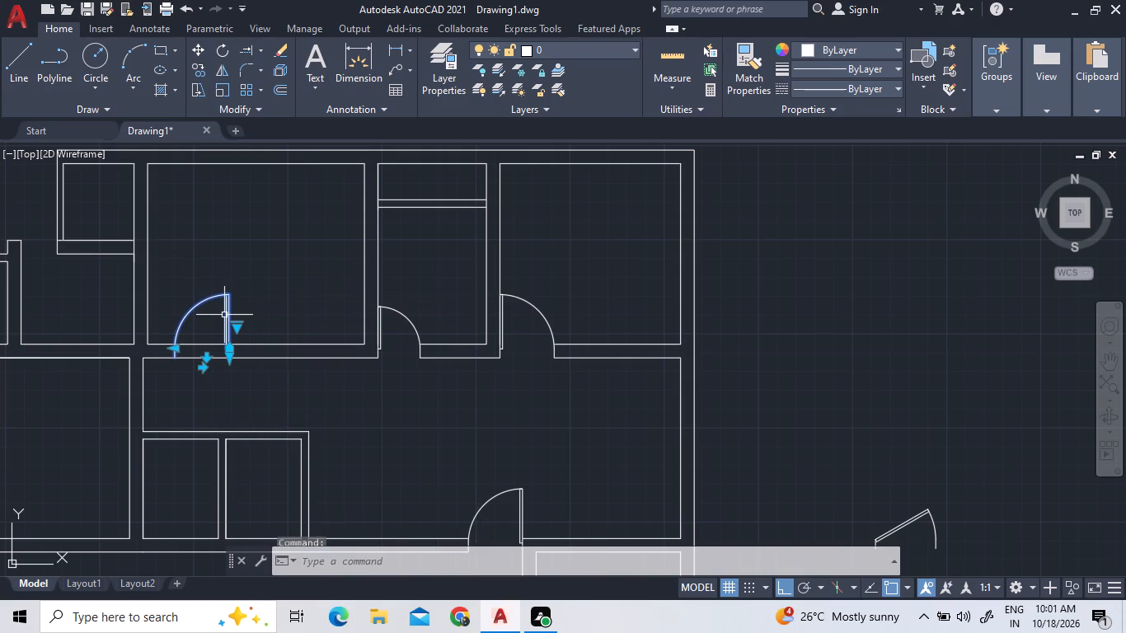
right_click(227, 315)
click(239, 321)
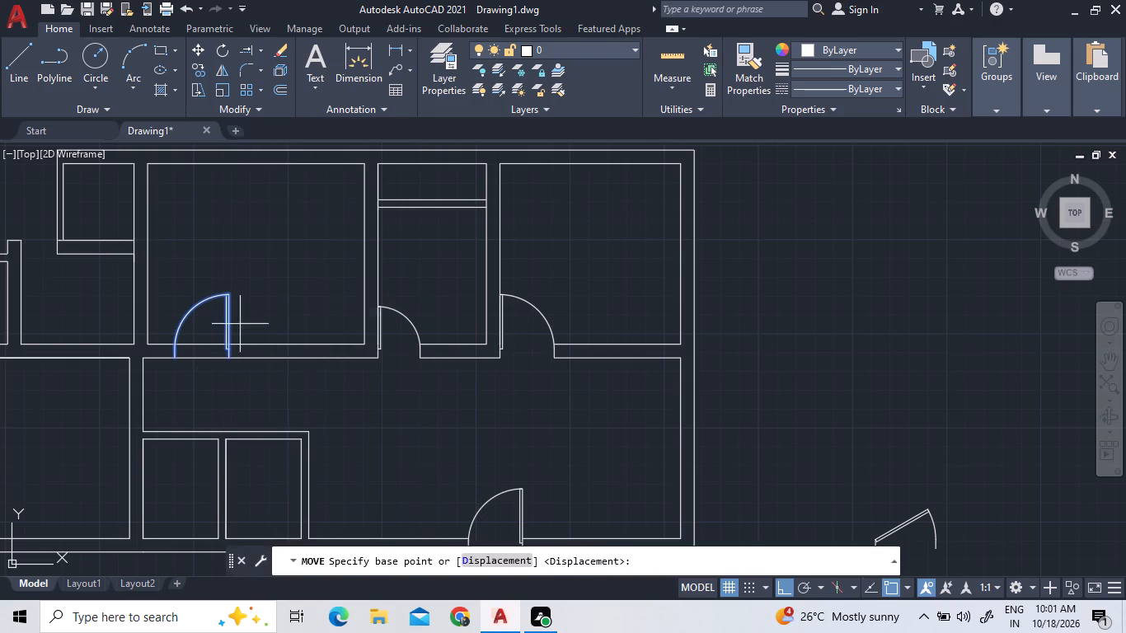
scroll(205, 374, up, 2)
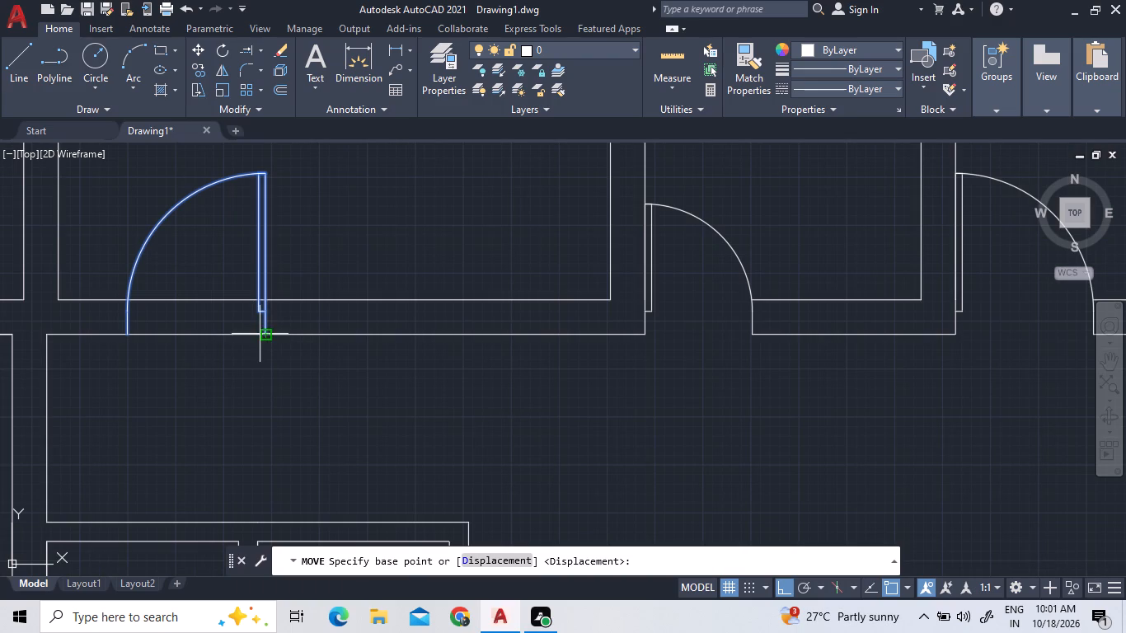
click(263, 332)
scroll(613, 329, up, 4)
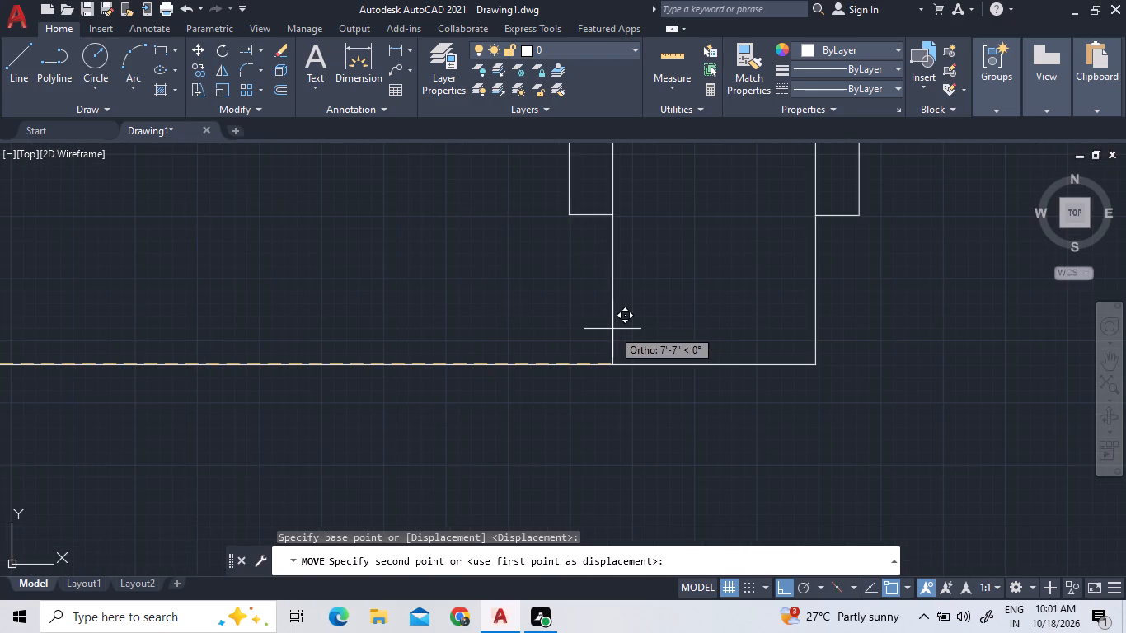
scroll(495, 347, down, 3)
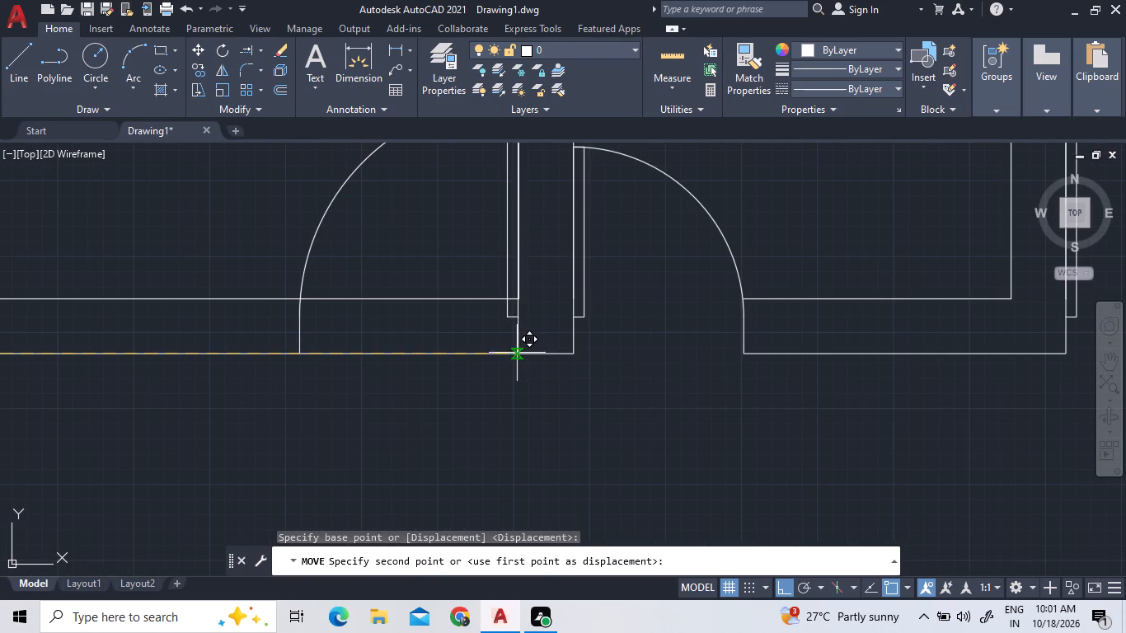
click(517, 294)
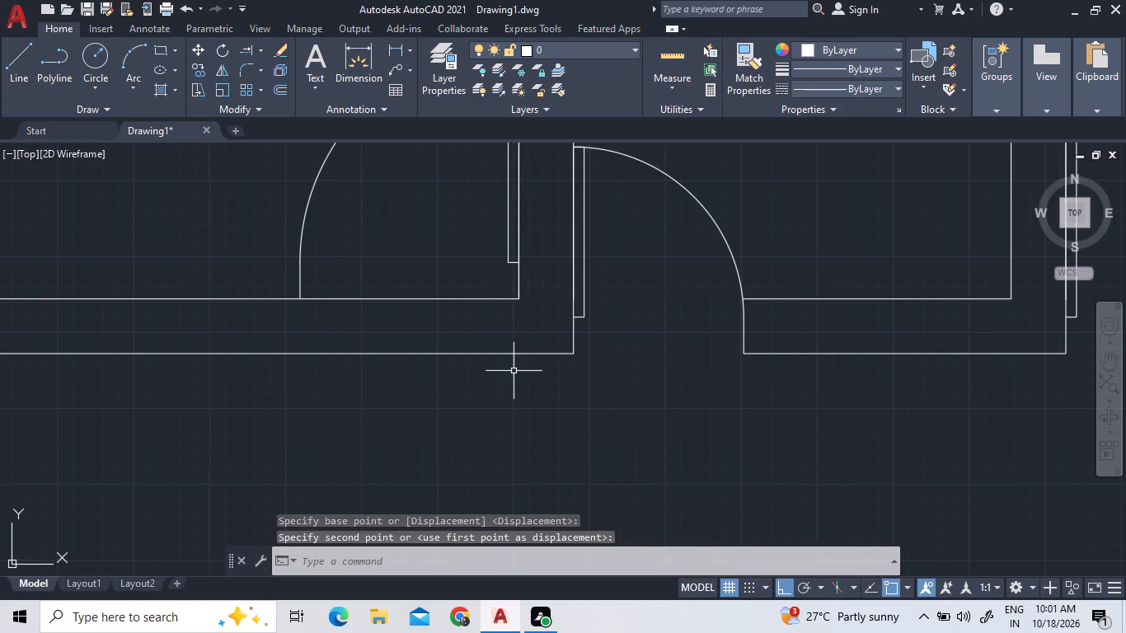
Move the mirrored door down 9" through the wall thickness so its jambs end on the lower wall line.
click(514, 256)
triple_click(494, 244)
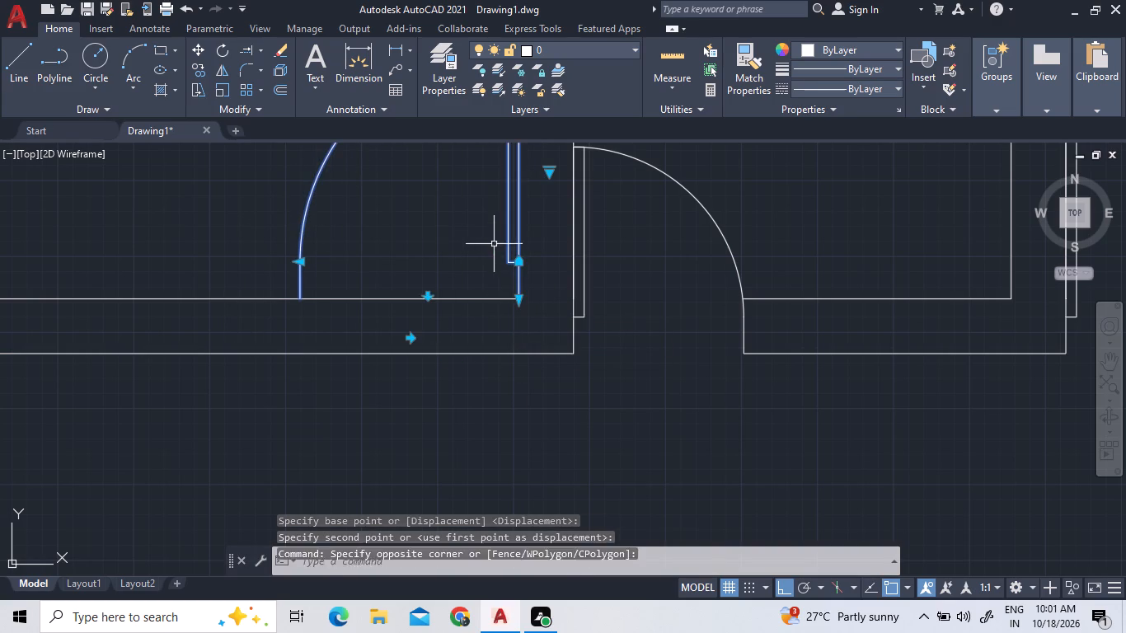
right_click(496, 260)
click(523, 318)
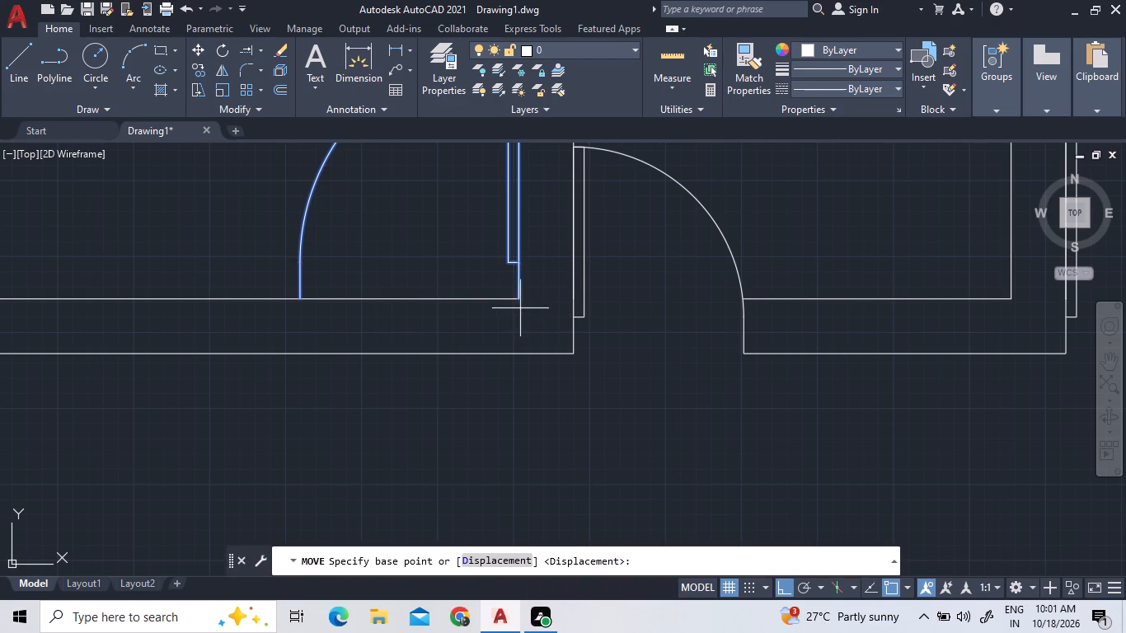
click(520, 295)
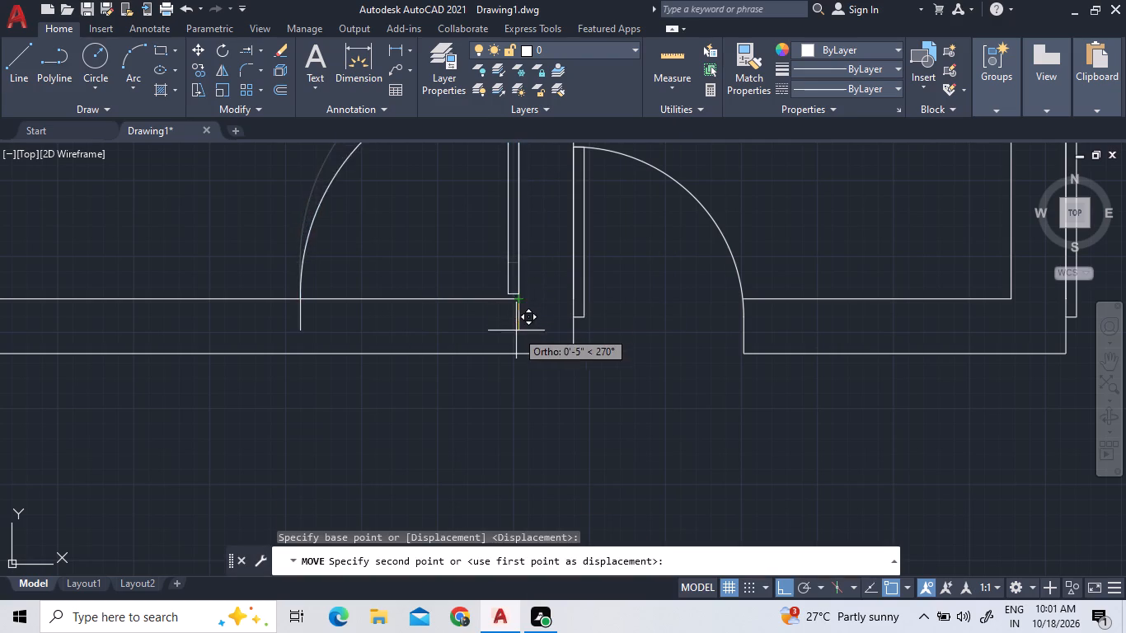
scroll(515, 331, up, 3)
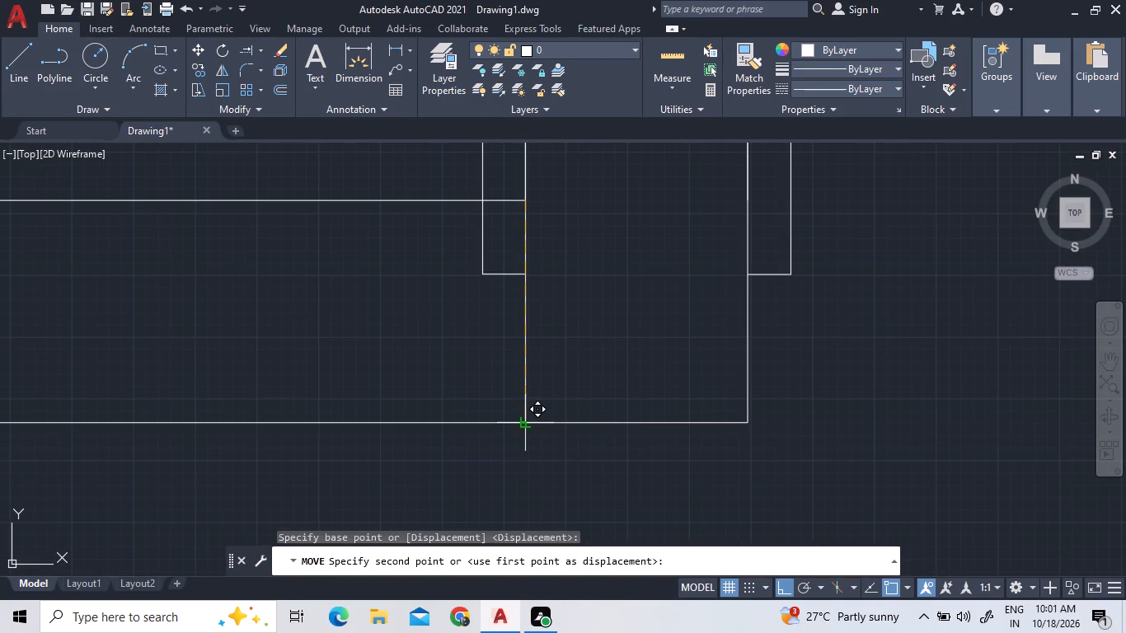
scroll(546, 409, down, 3)
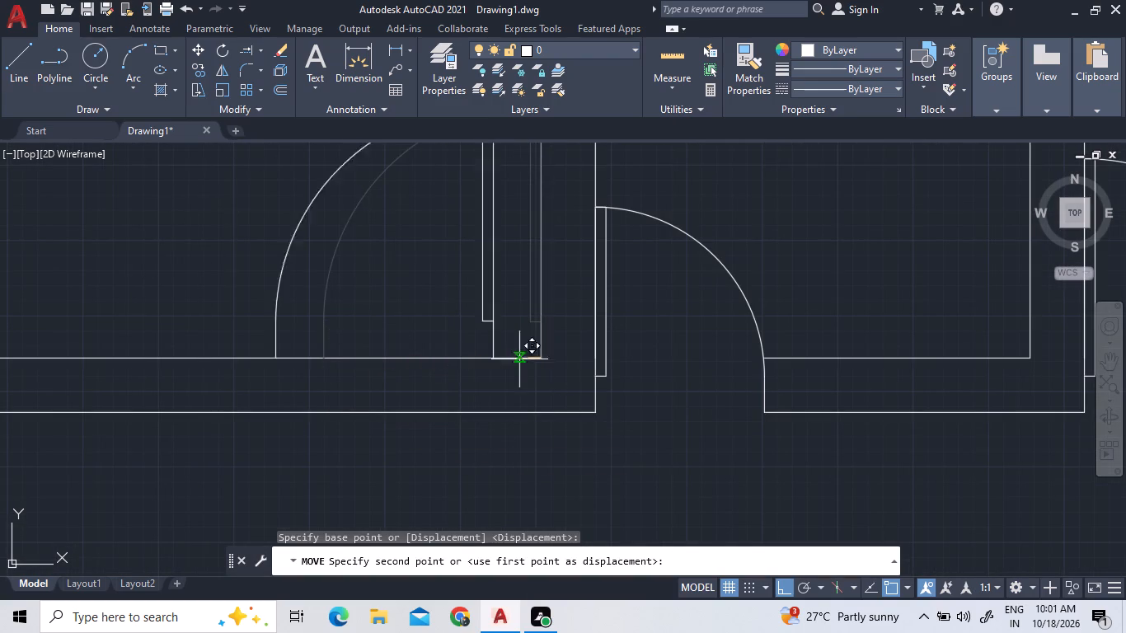
scroll(538, 414, up, 3)
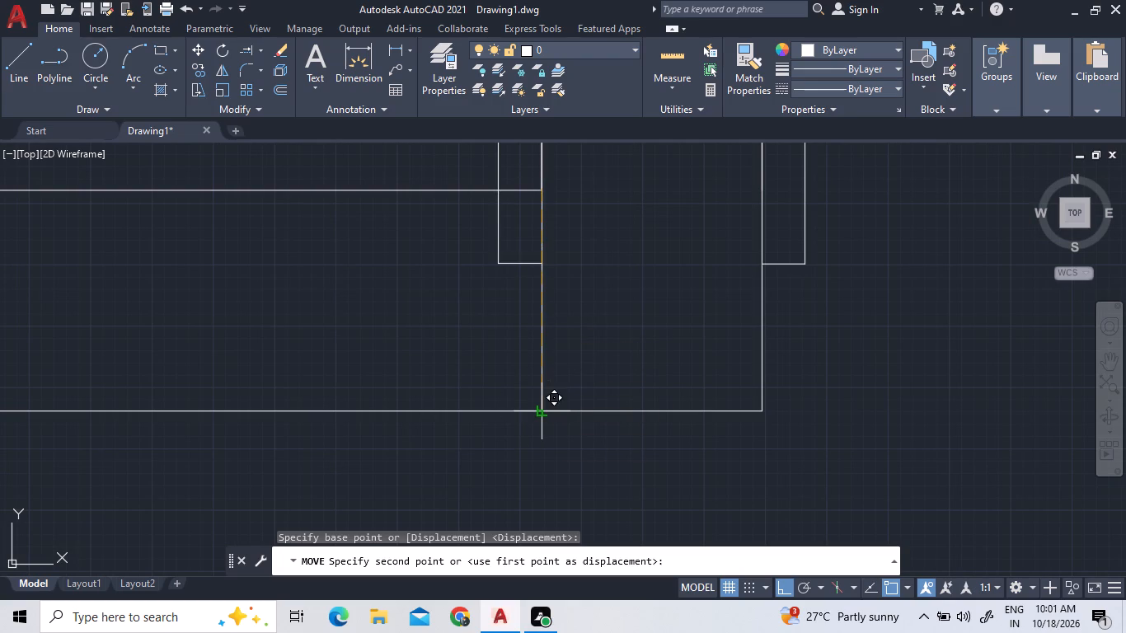
triple_click(545, 412)
scroll(570, 349, down, 3)
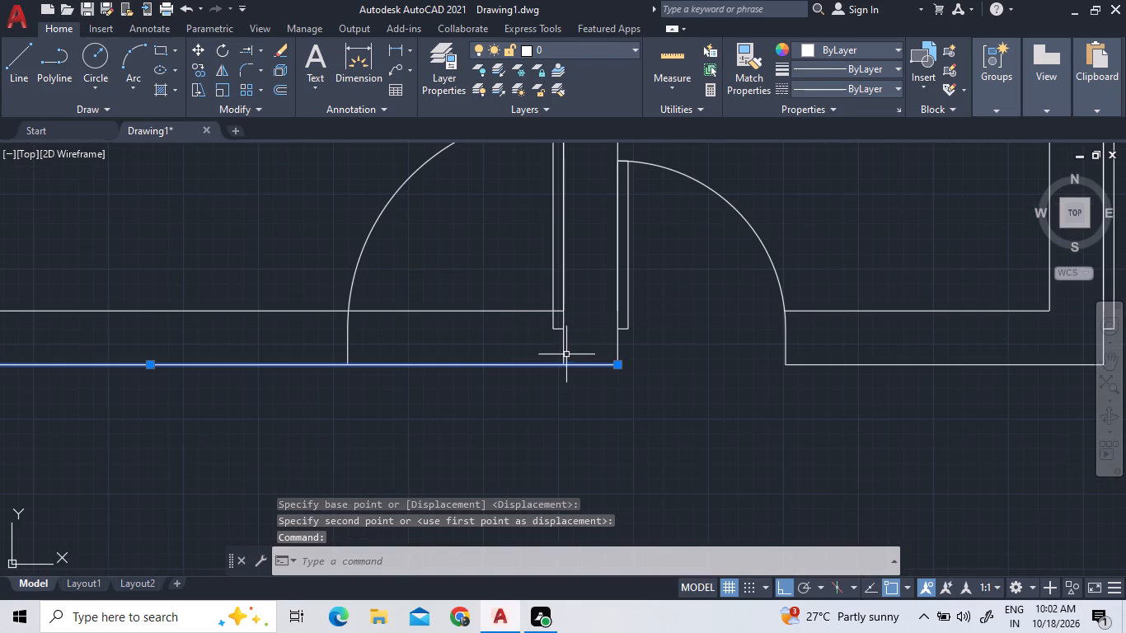
right_click(462, 284)
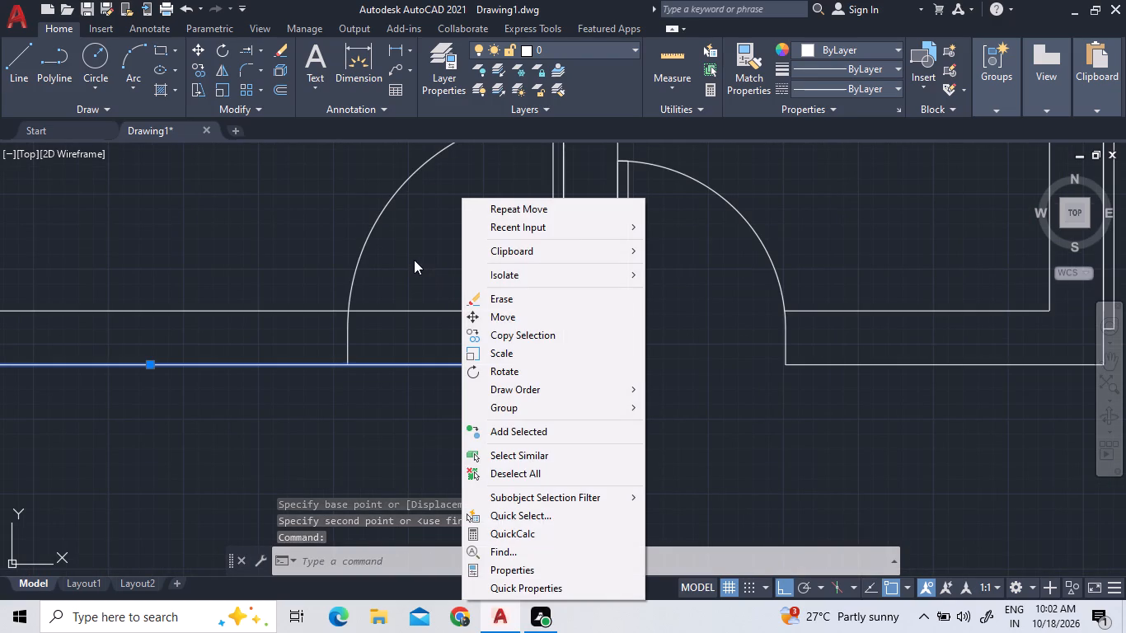
key(Escape)
key(Escape)
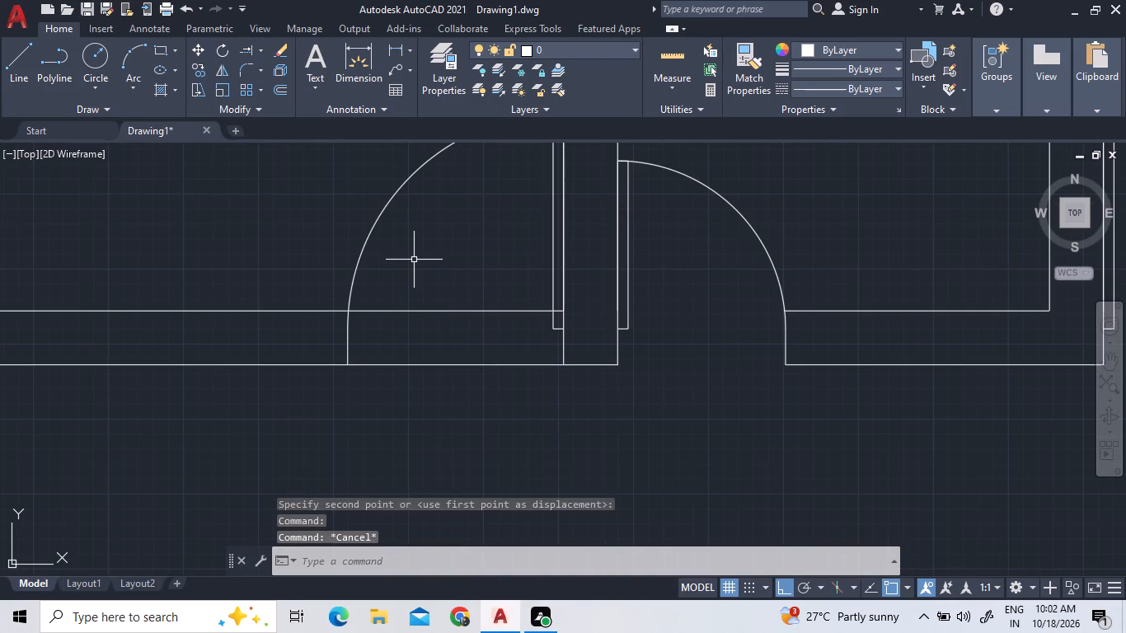
Measure the mirrored door's width and the wall lines around it.
scroll(430, 289, down, 2)
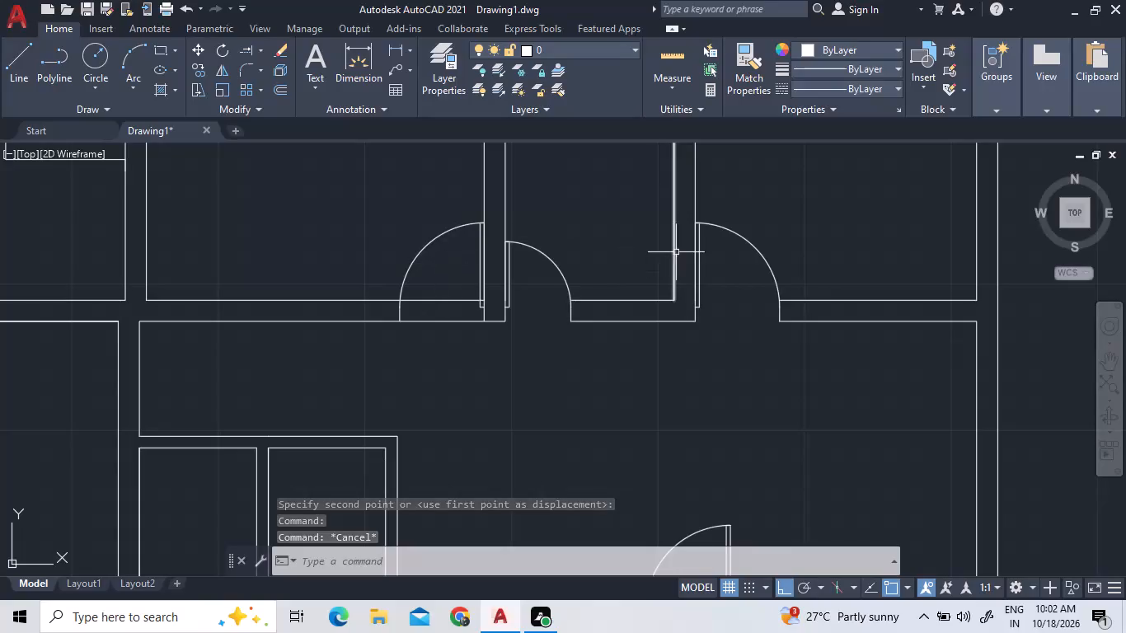
click(665, 59)
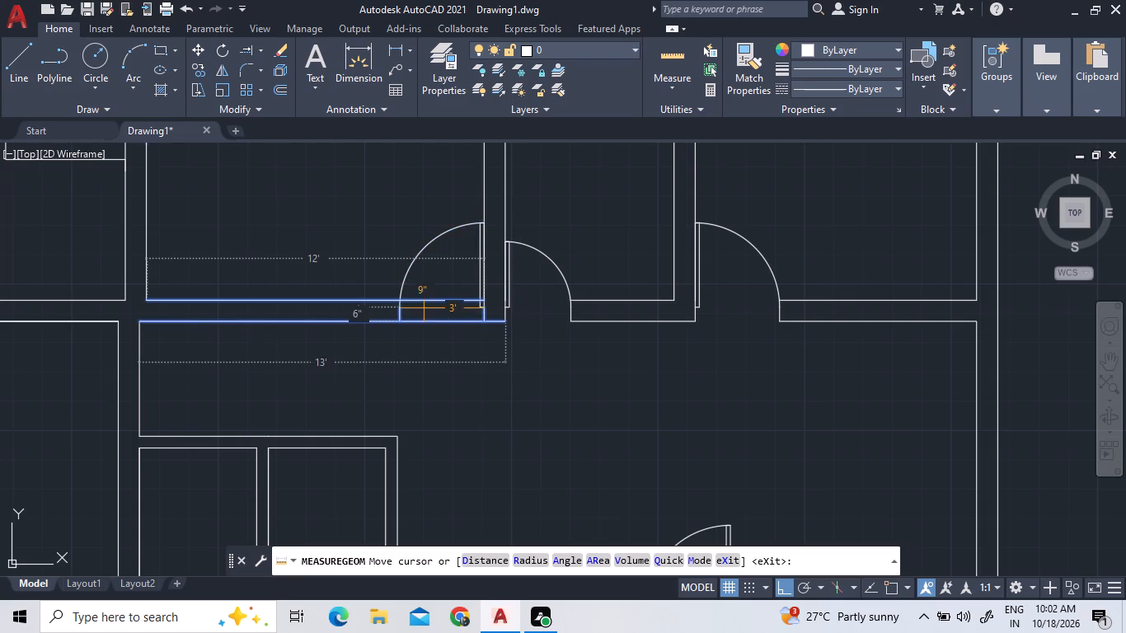
right_click(320, 246)
click(334, 256)
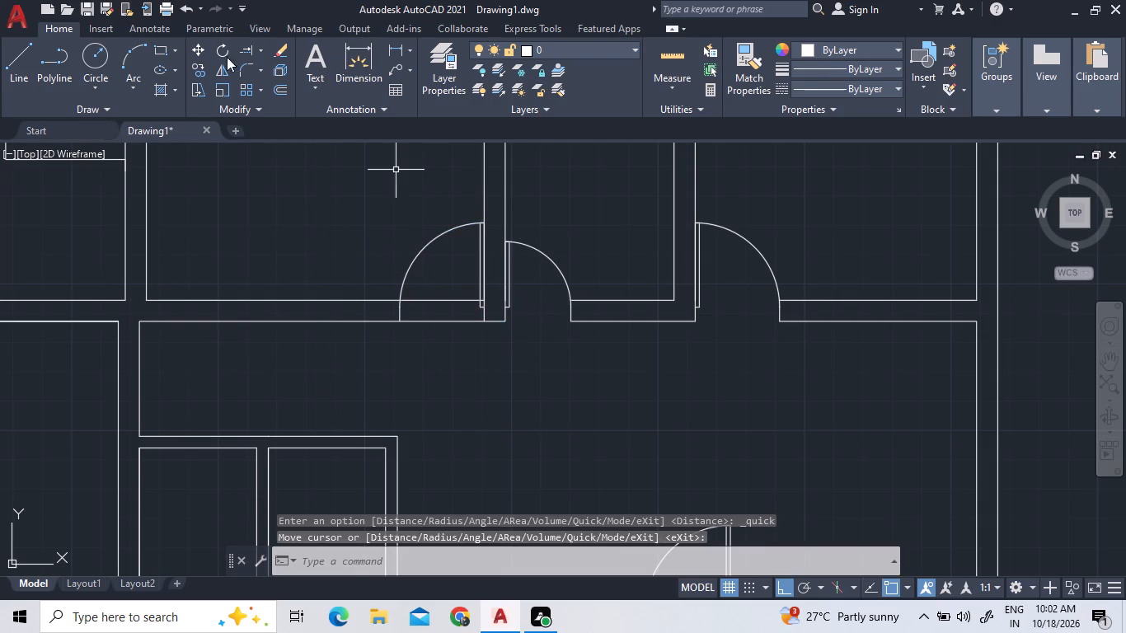
Trim away both horizontal wall lines between the mirrored door's jambs, including the short remnant inside the door leaf.
click(264, 49)
click(269, 73)
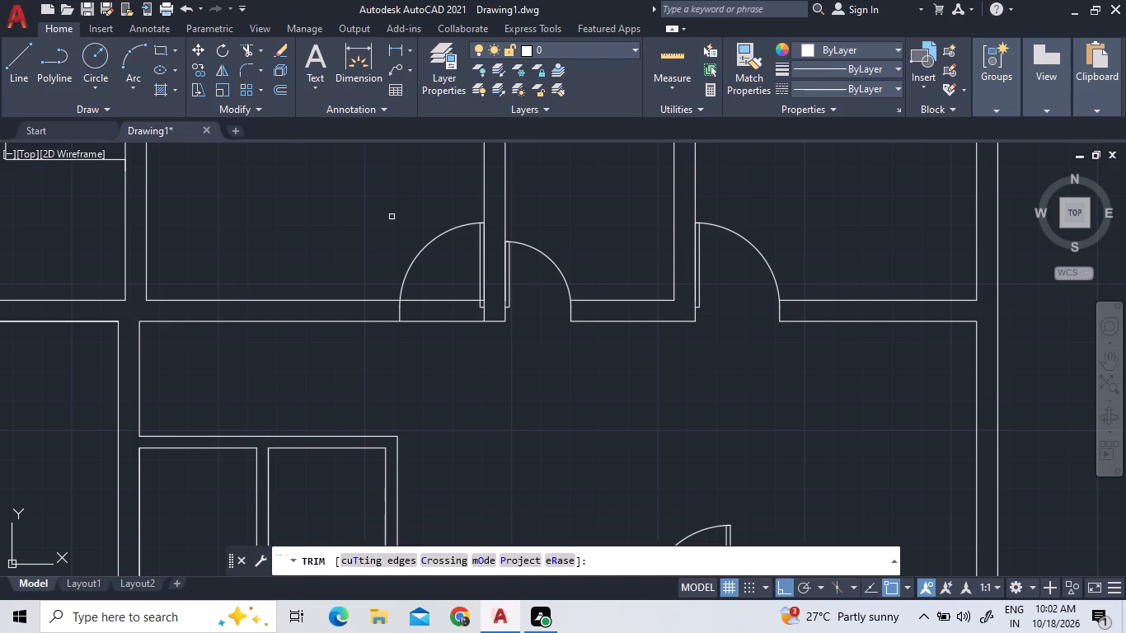
click(457, 300)
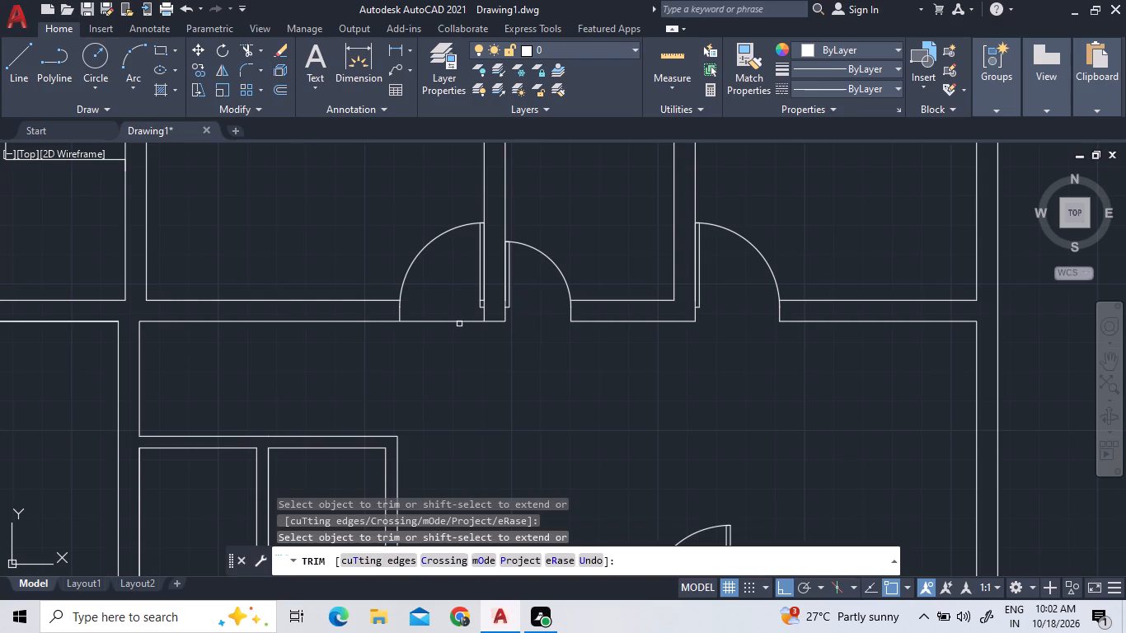
double_click(458, 323)
scroll(470, 306, up, 2)
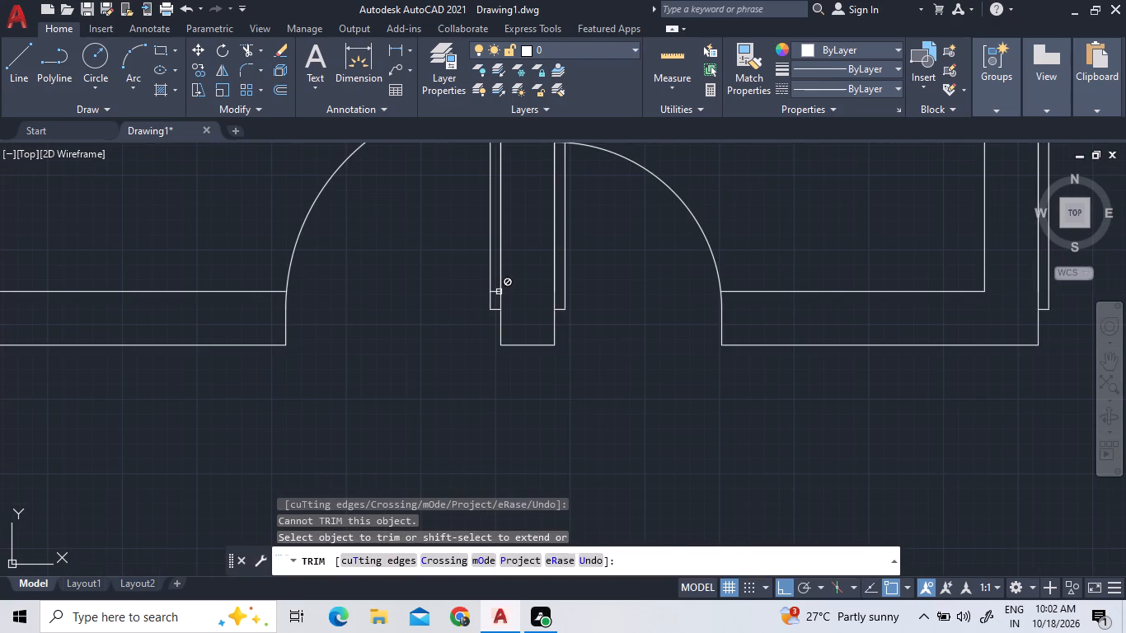
click(495, 292)
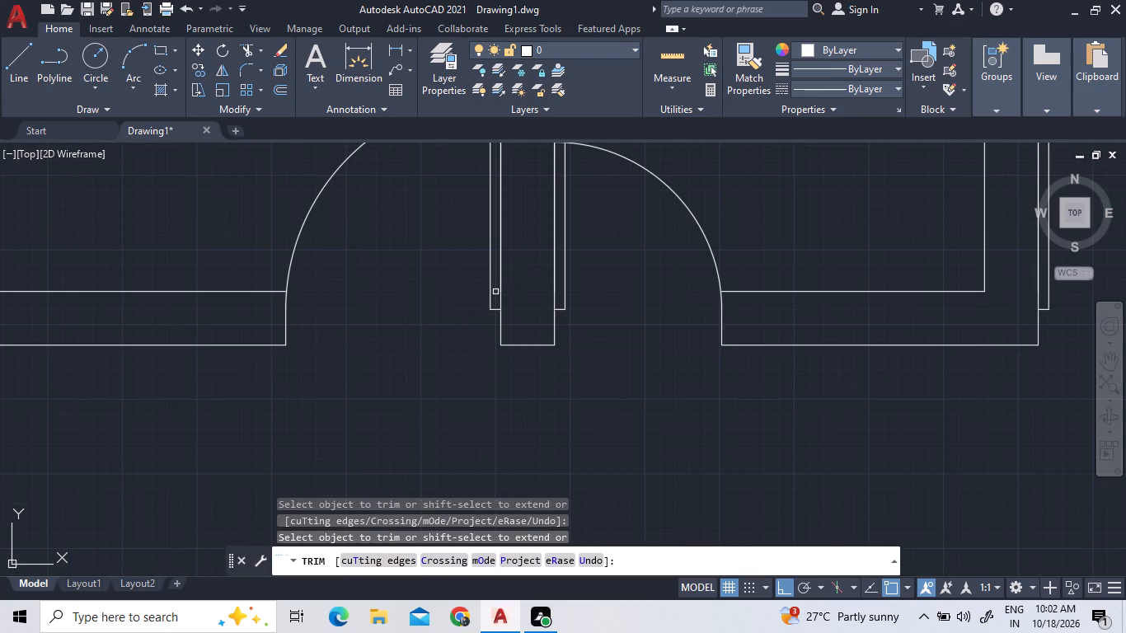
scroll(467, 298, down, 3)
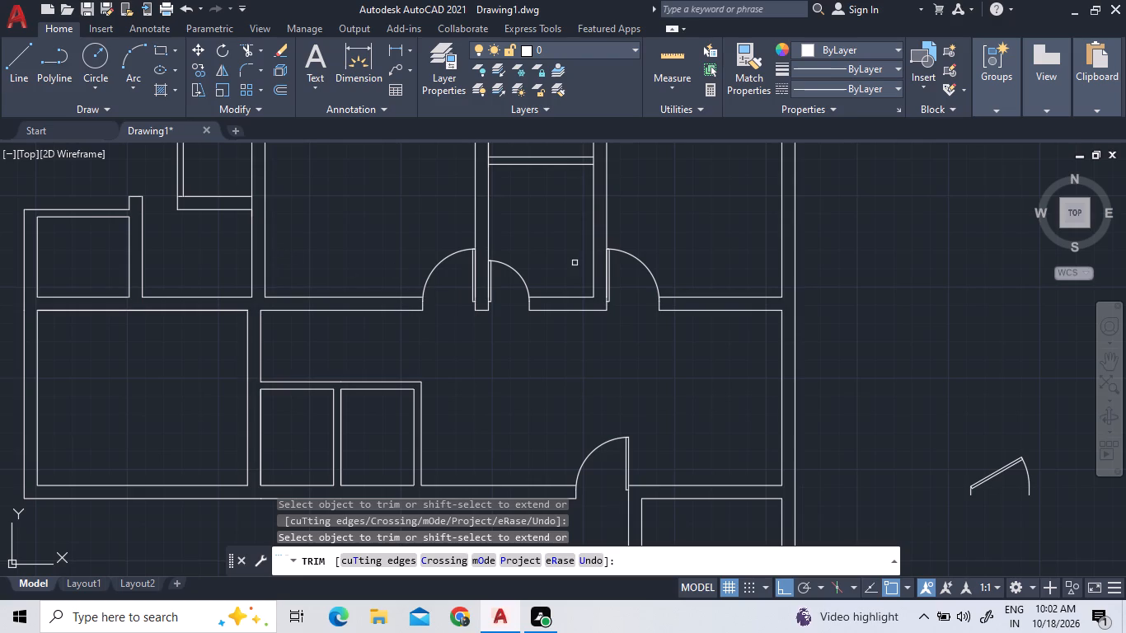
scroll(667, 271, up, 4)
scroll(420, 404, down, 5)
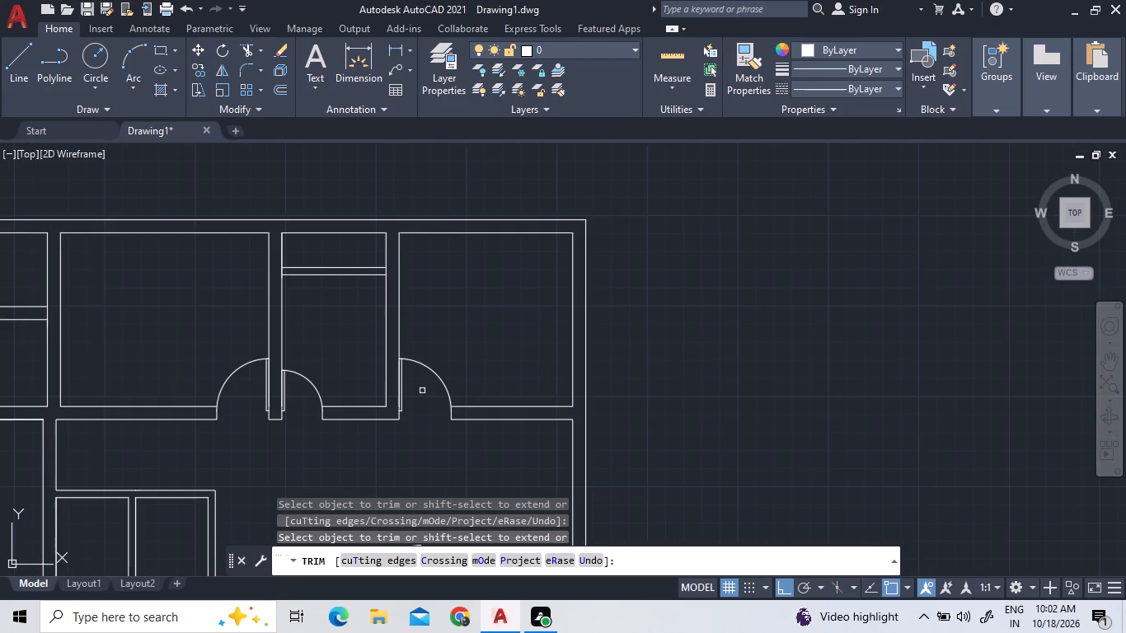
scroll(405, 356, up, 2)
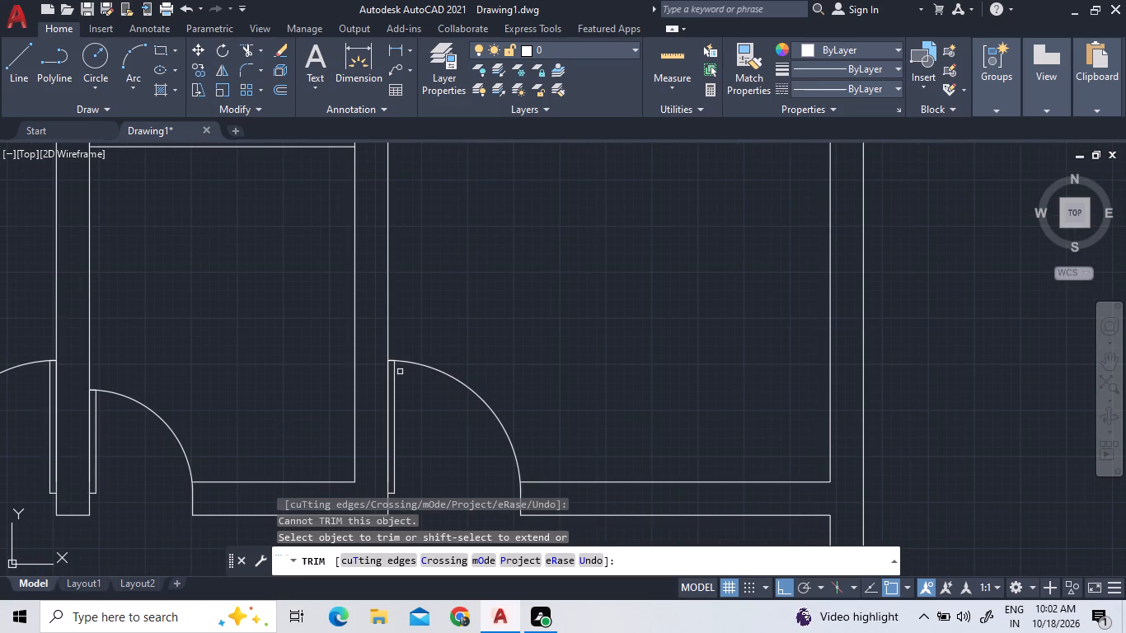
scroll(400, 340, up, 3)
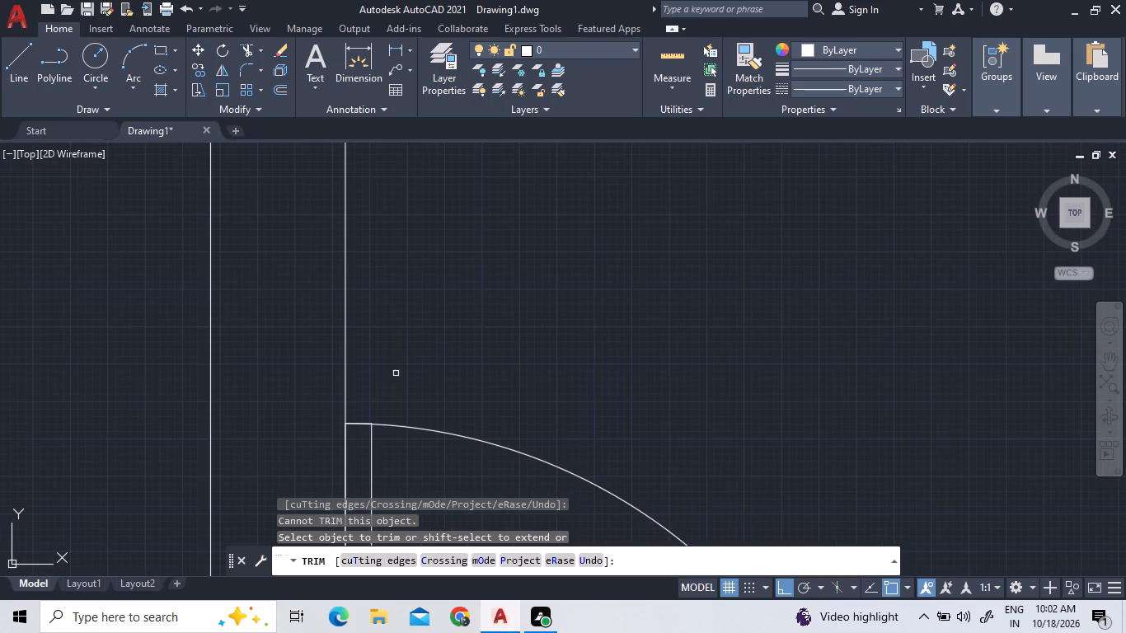
End trimming at the mirrored door's opening.
scroll(378, 296, down, 7)
scroll(396, 392, down, 2)
scroll(382, 465, up, 4)
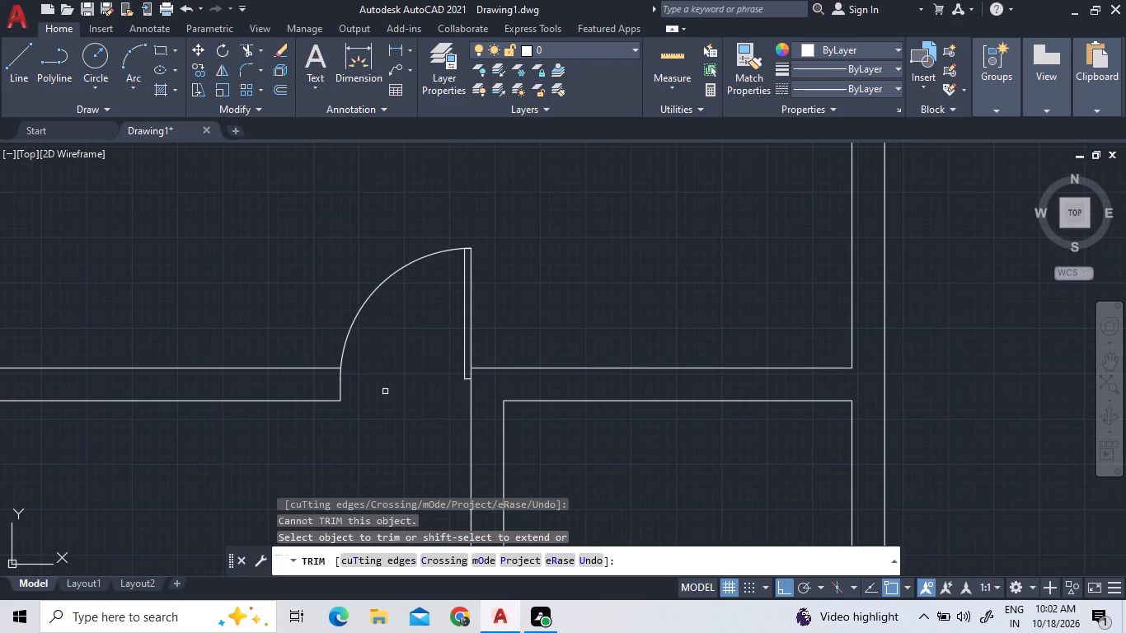
scroll(403, 388, down, 2)
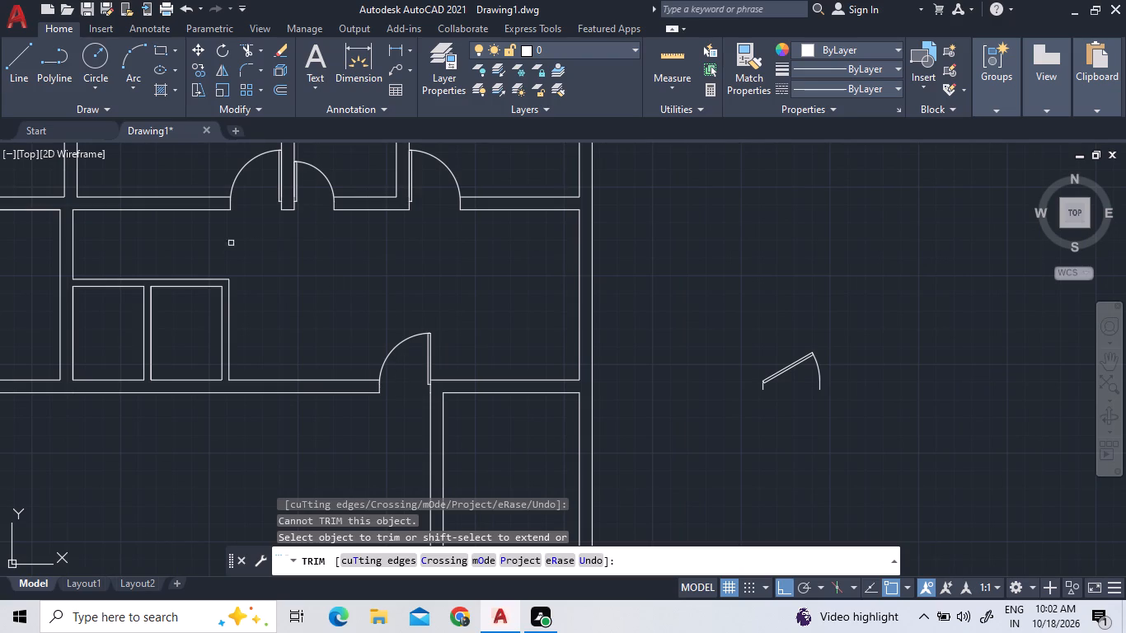
right_click(287, 242)
click(316, 253)
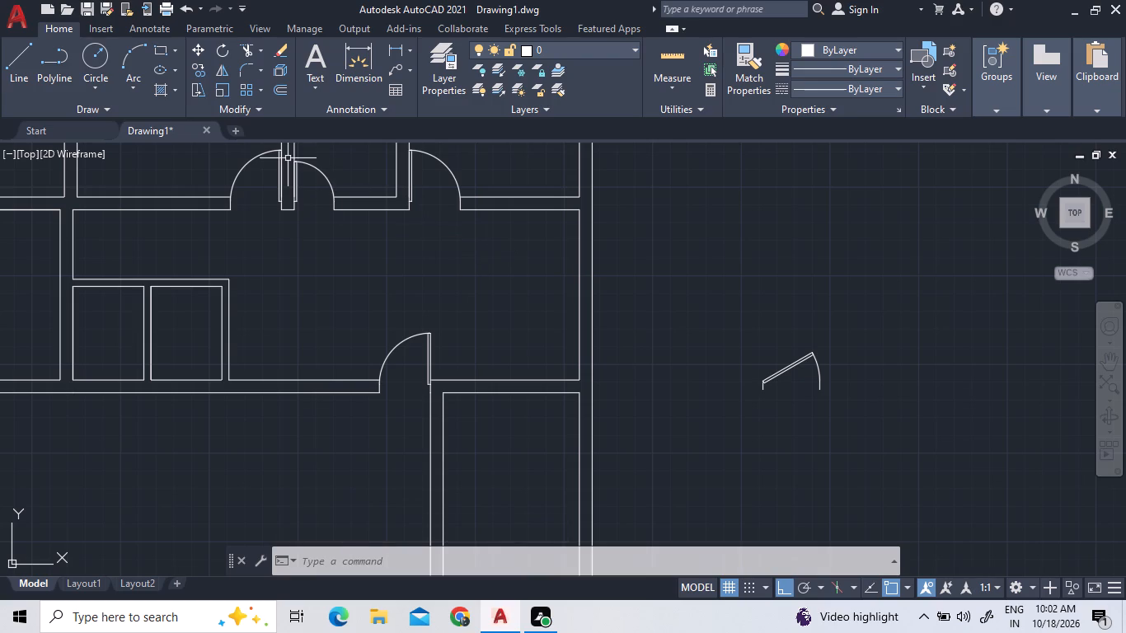
Mirror the narrow door in the upper wall about a horizontal line through the eastern small room's inner top corner, keeping the original.
scroll(288, 158, up, 2)
double_click(224, 73)
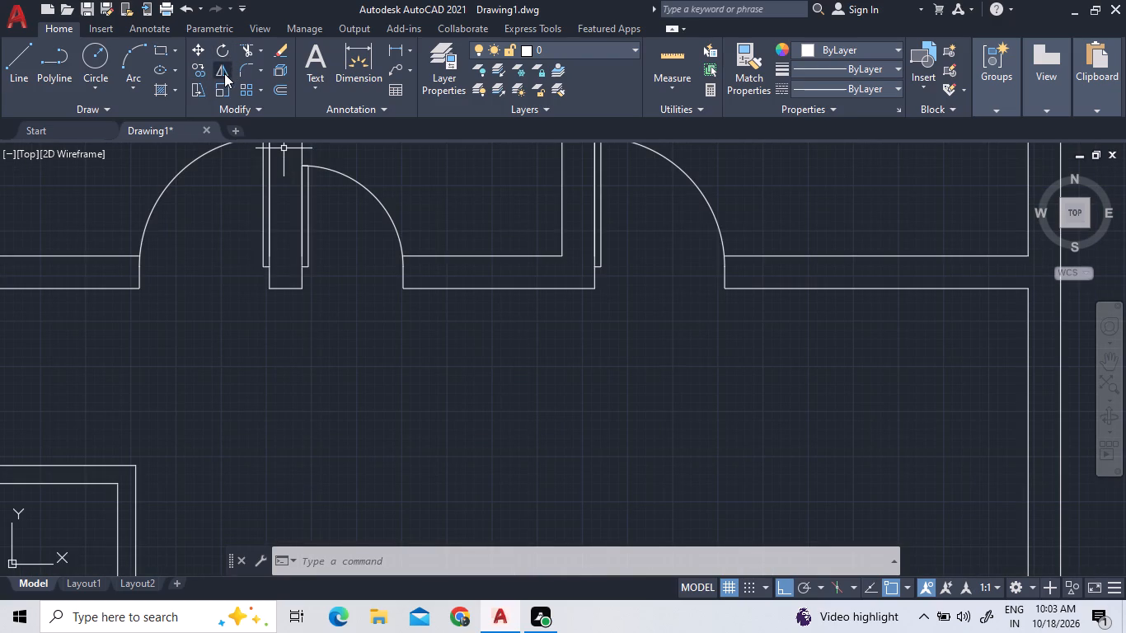
double_click(354, 177)
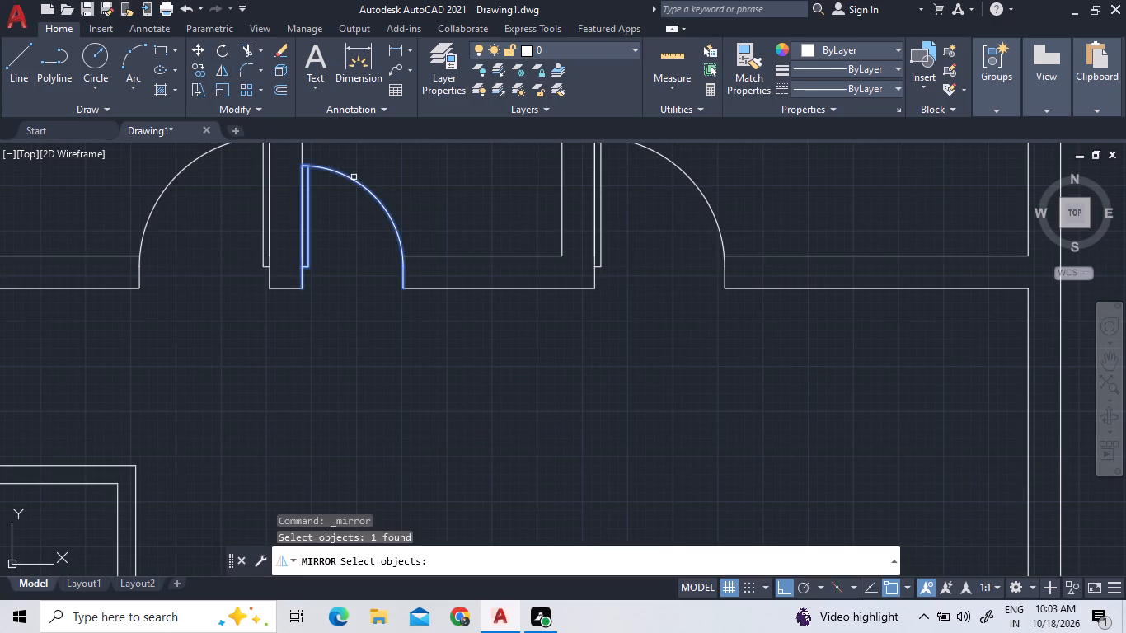
right_click(359, 238)
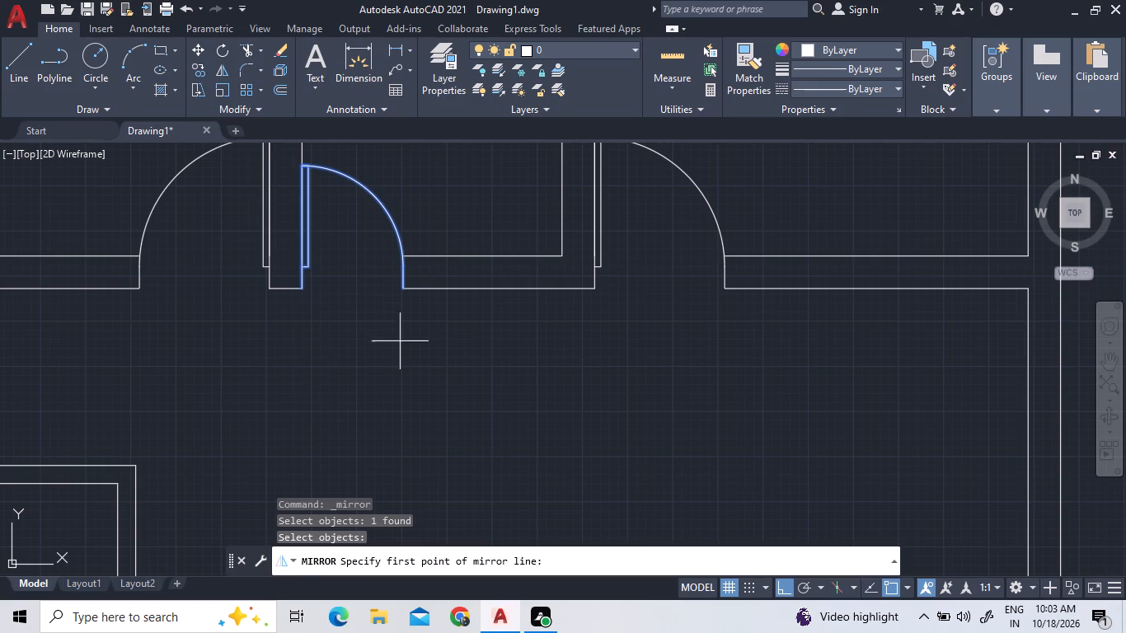
scroll(400, 340, down, 2)
scroll(283, 383, up, 2)
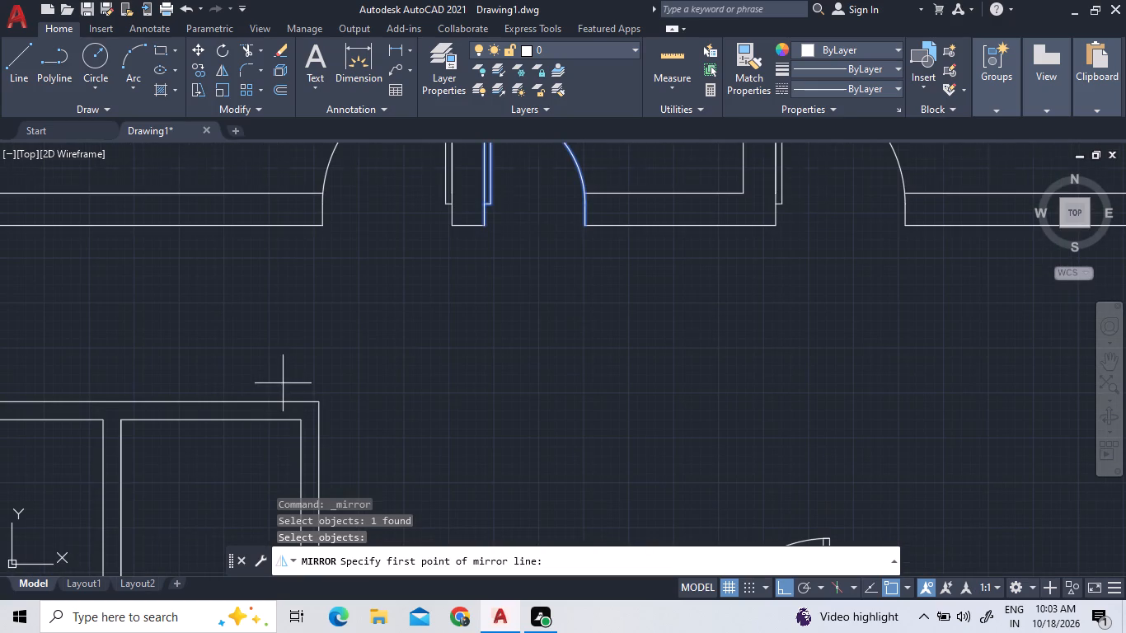
double_click(302, 422)
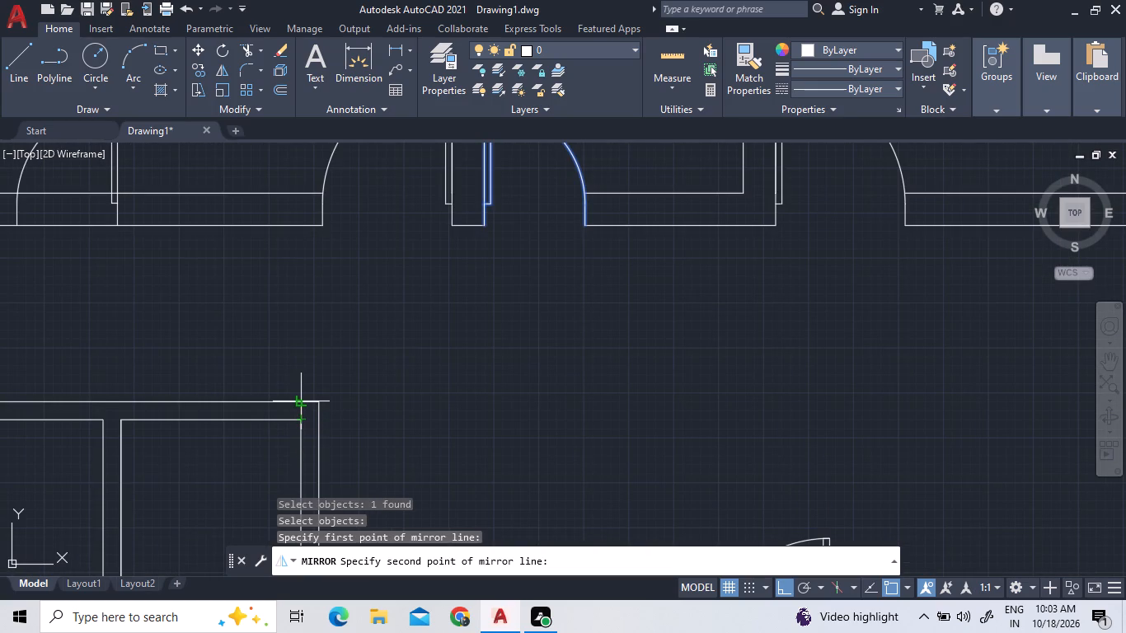
scroll(302, 404, up, 4)
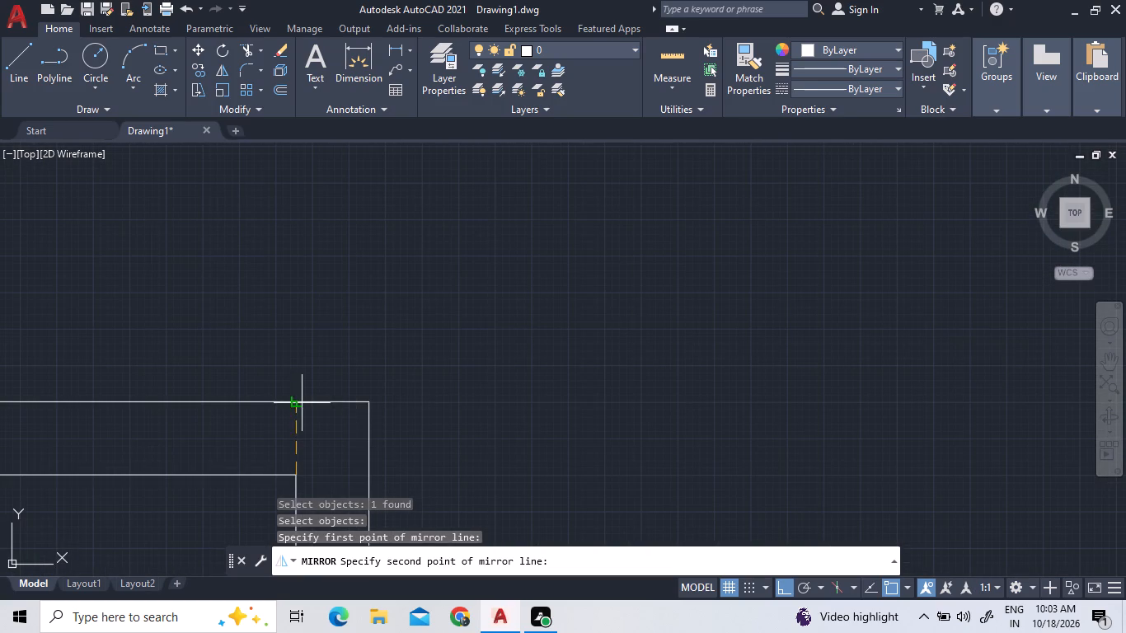
scroll(297, 405, down, 4)
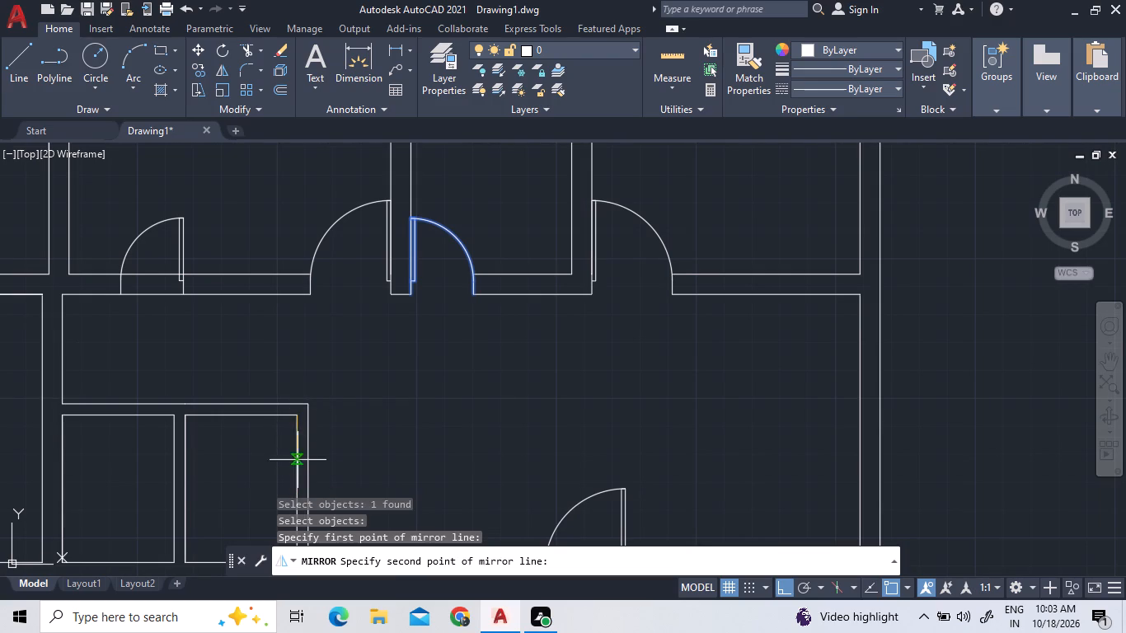
scroll(303, 397, up, 3)
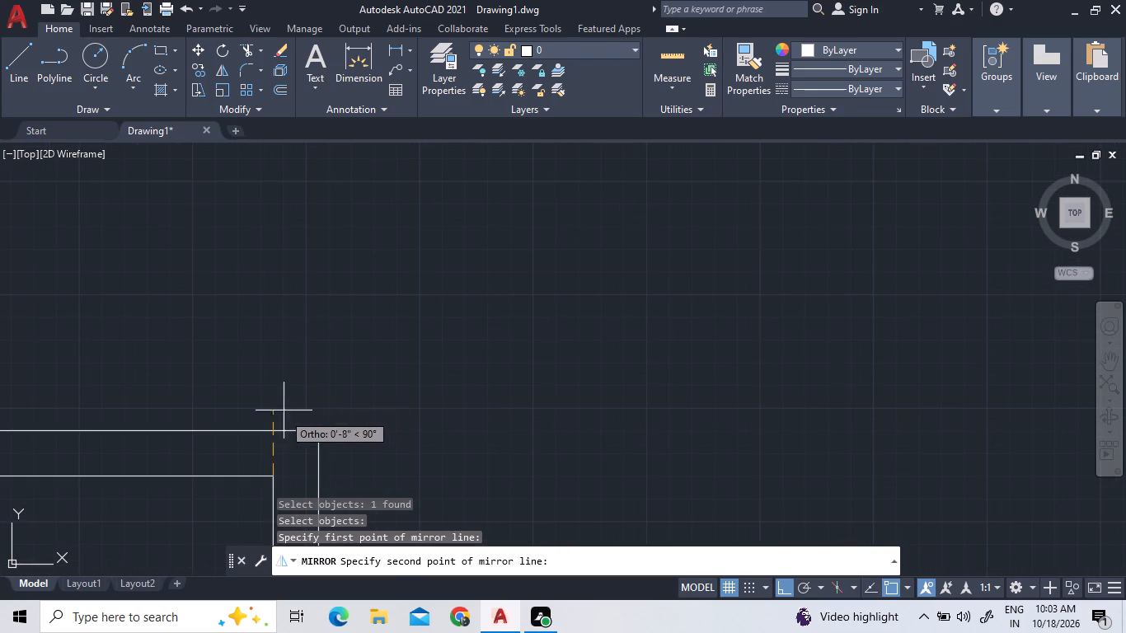
scroll(315, 479, down, 3)
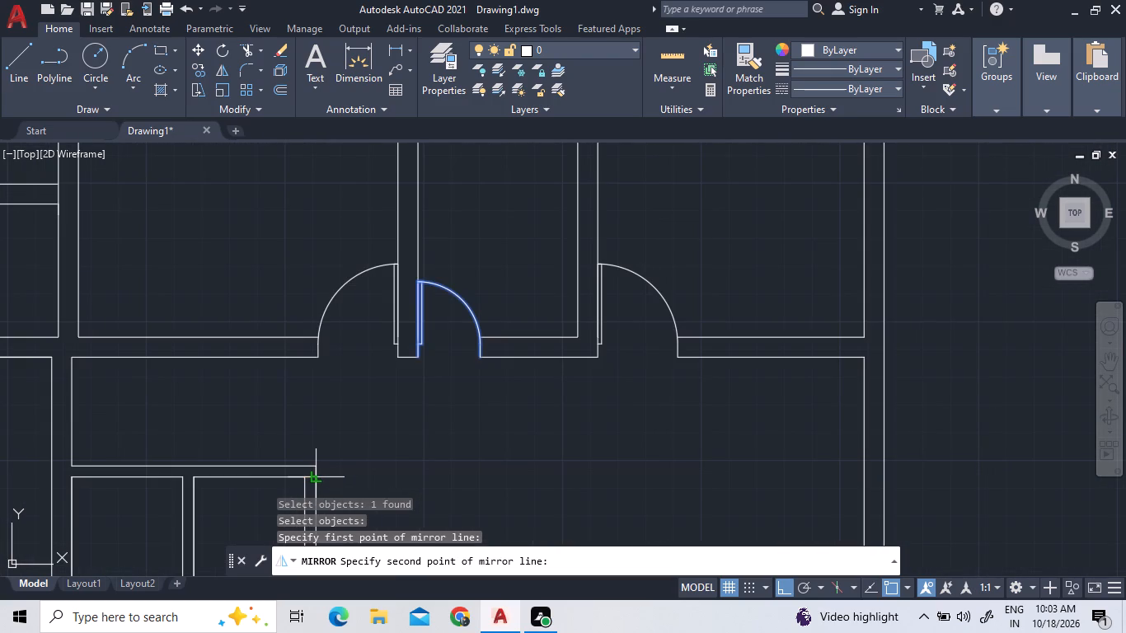
scroll(317, 476, up, 3)
double_click(314, 482)
scroll(350, 405, down, 2)
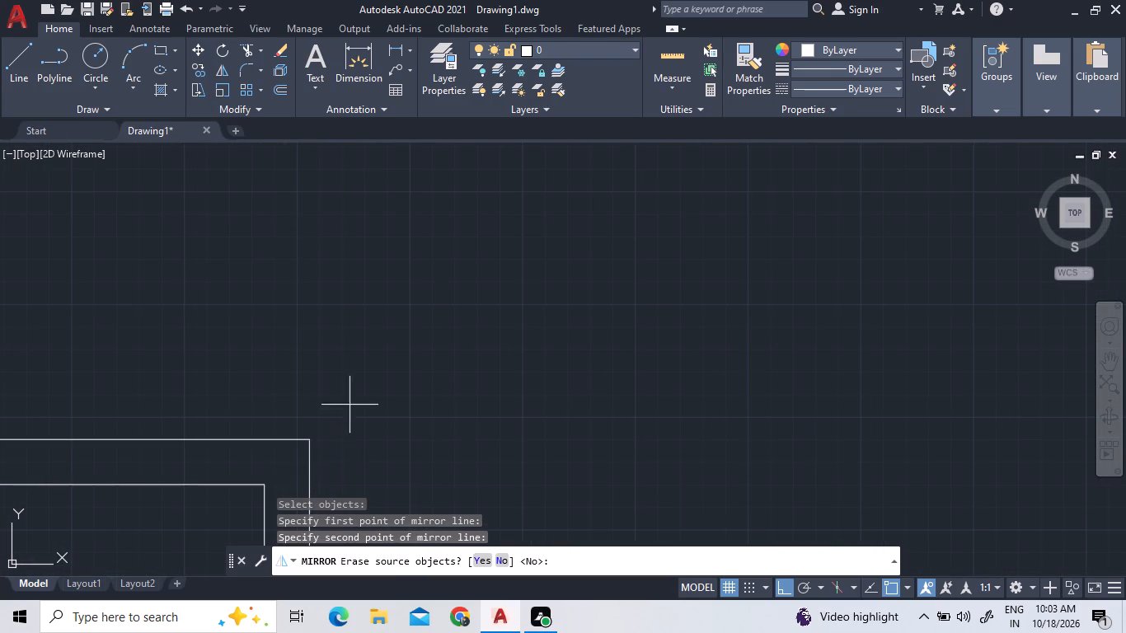
scroll(350, 405, down, 4)
scroll(380, 479, up, 3)
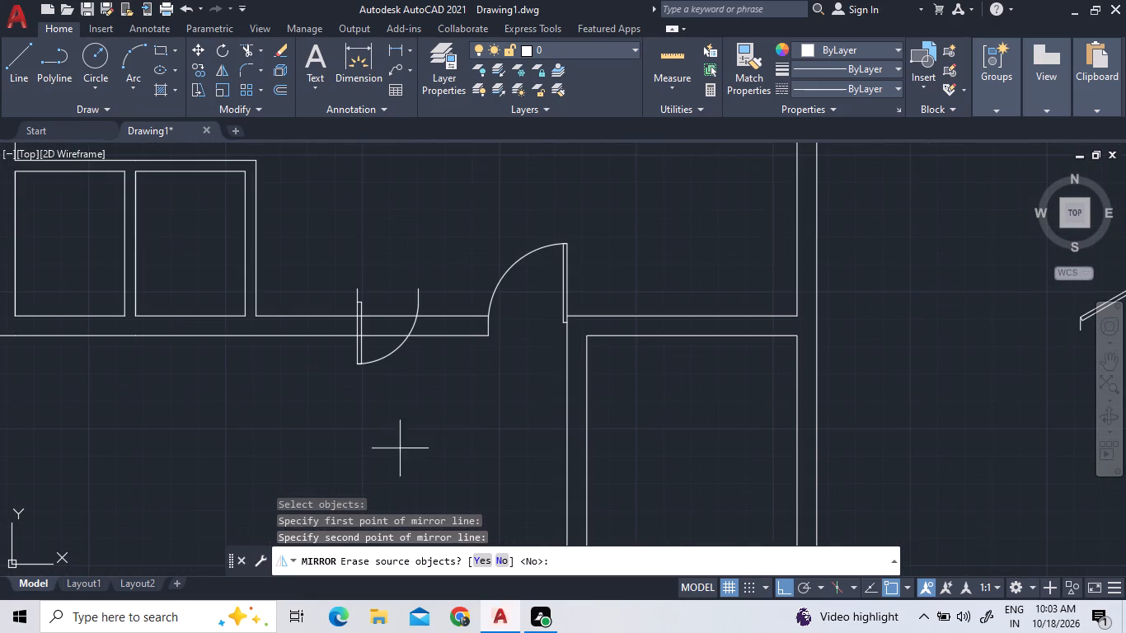
click(392, 367)
right_click(373, 380)
click(382, 382)
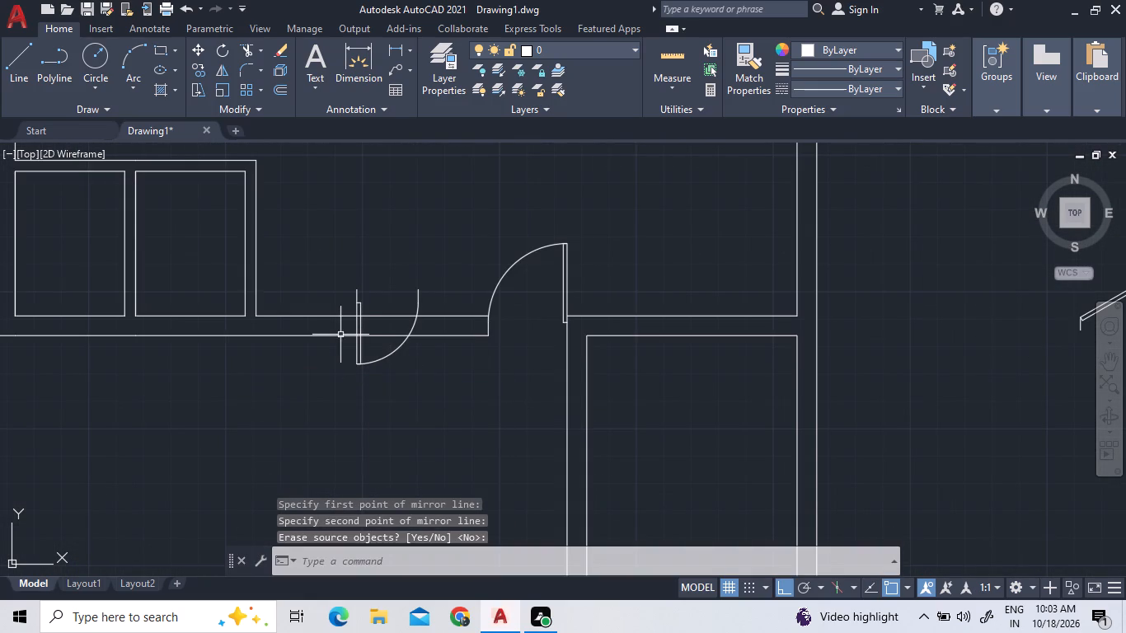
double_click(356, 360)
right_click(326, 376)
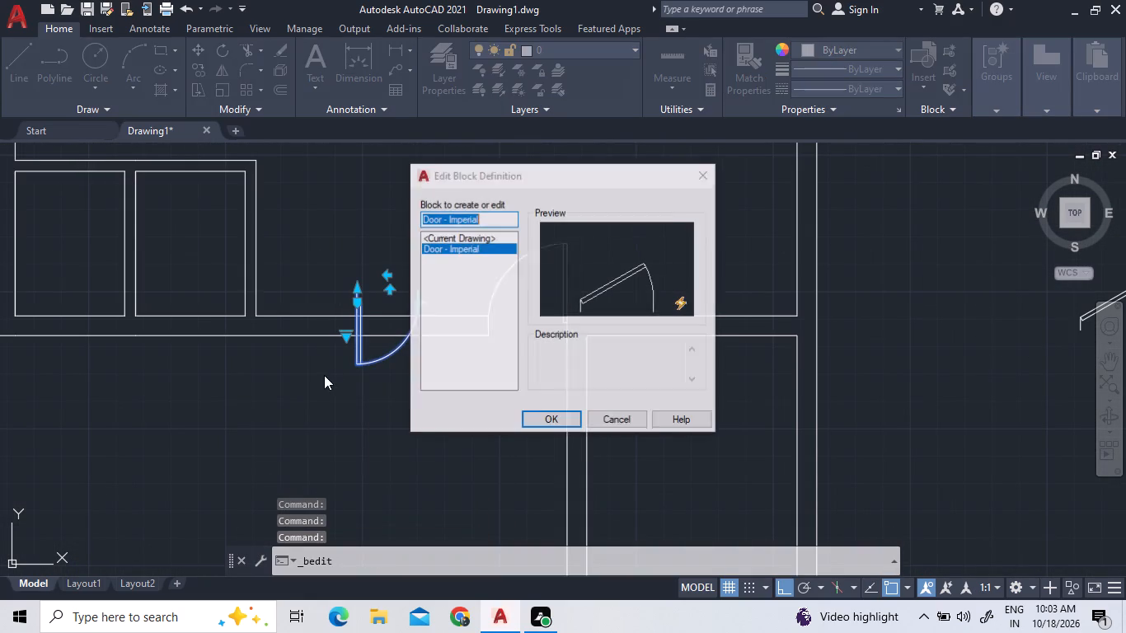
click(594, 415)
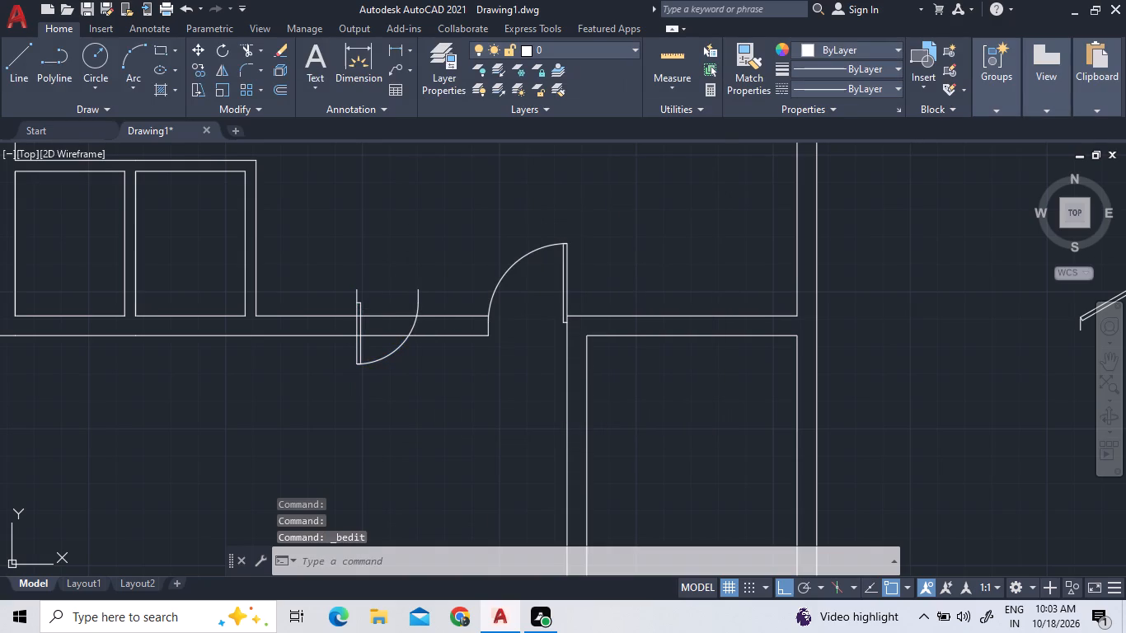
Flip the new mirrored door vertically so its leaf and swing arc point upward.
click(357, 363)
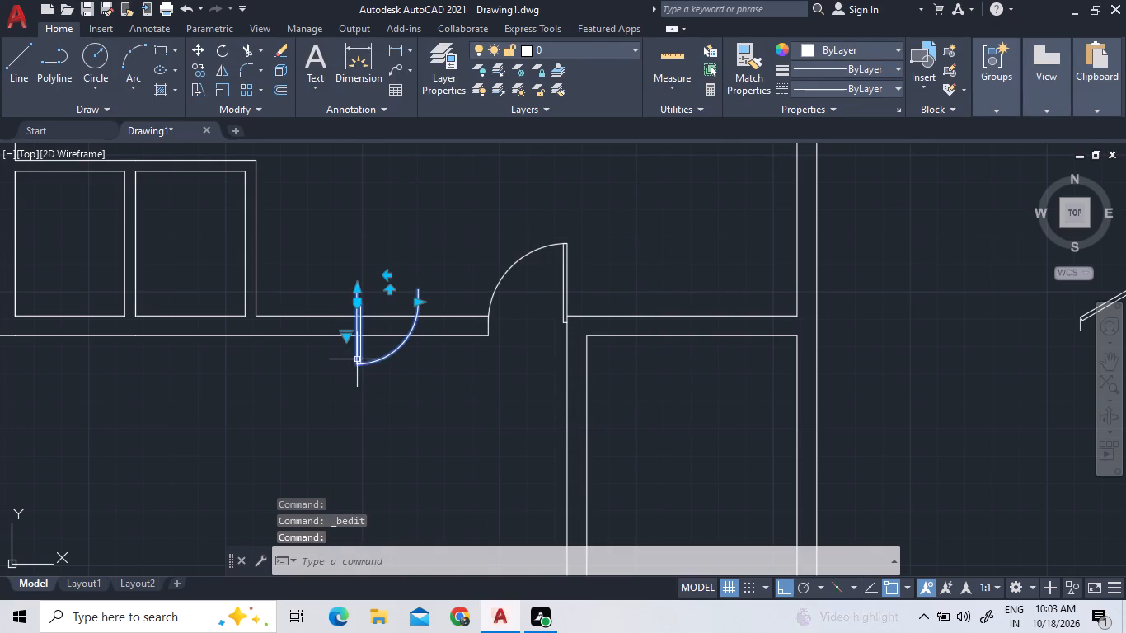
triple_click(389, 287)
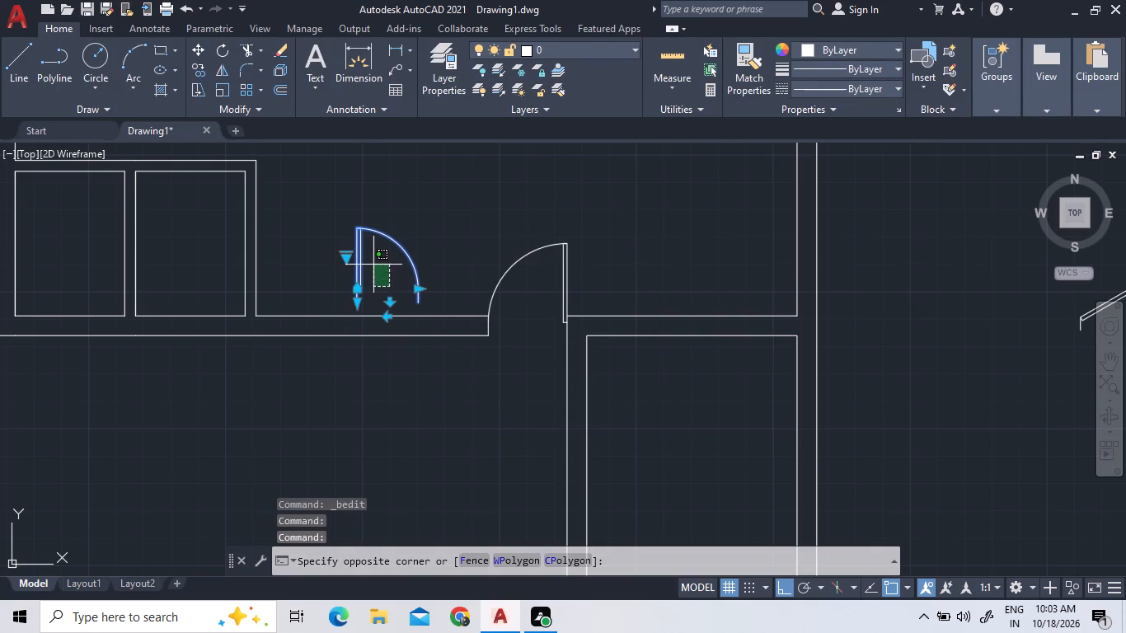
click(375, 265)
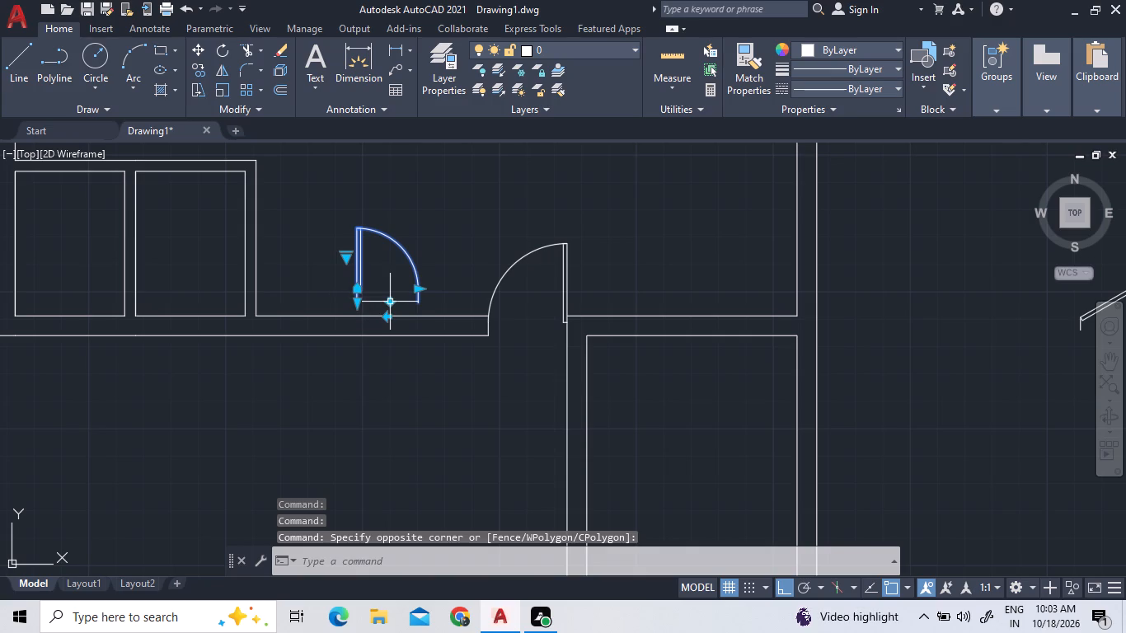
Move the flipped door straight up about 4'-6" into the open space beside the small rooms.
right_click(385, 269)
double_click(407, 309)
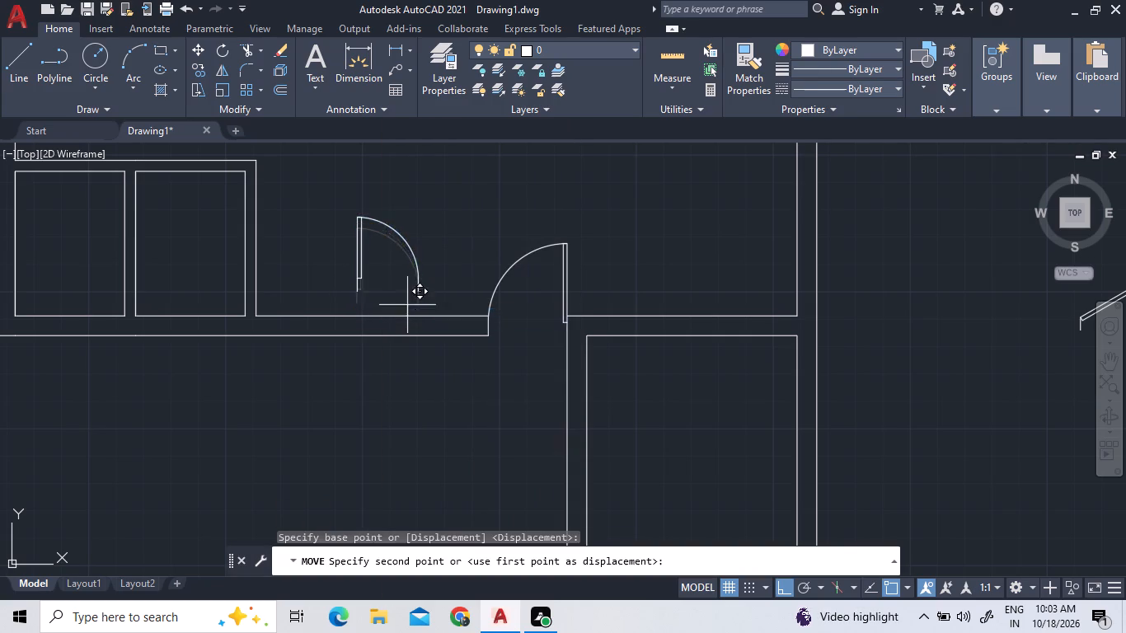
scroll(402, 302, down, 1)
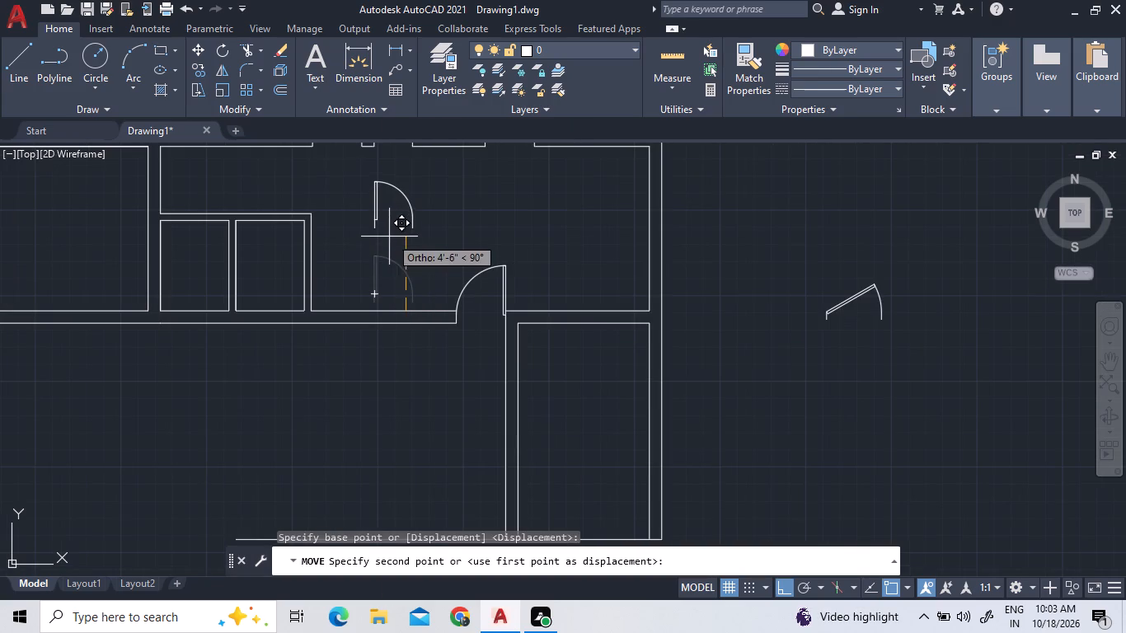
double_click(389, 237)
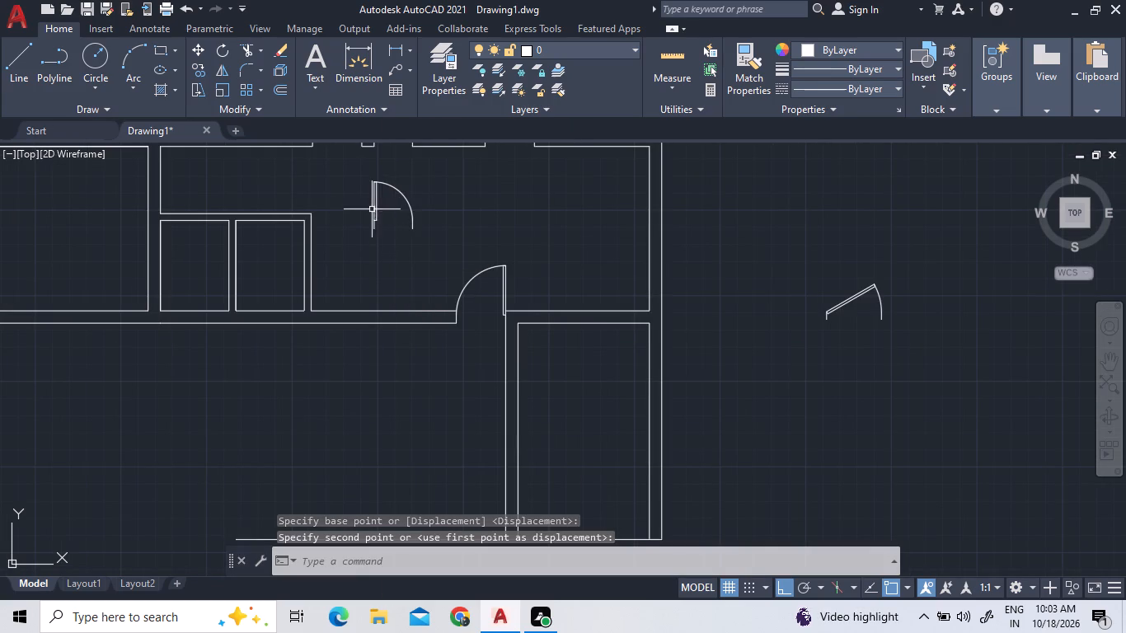
Flip the door both horizontally and vertically so it hinges on its east side and swings downward.
click(374, 209)
scroll(378, 213, up, 3)
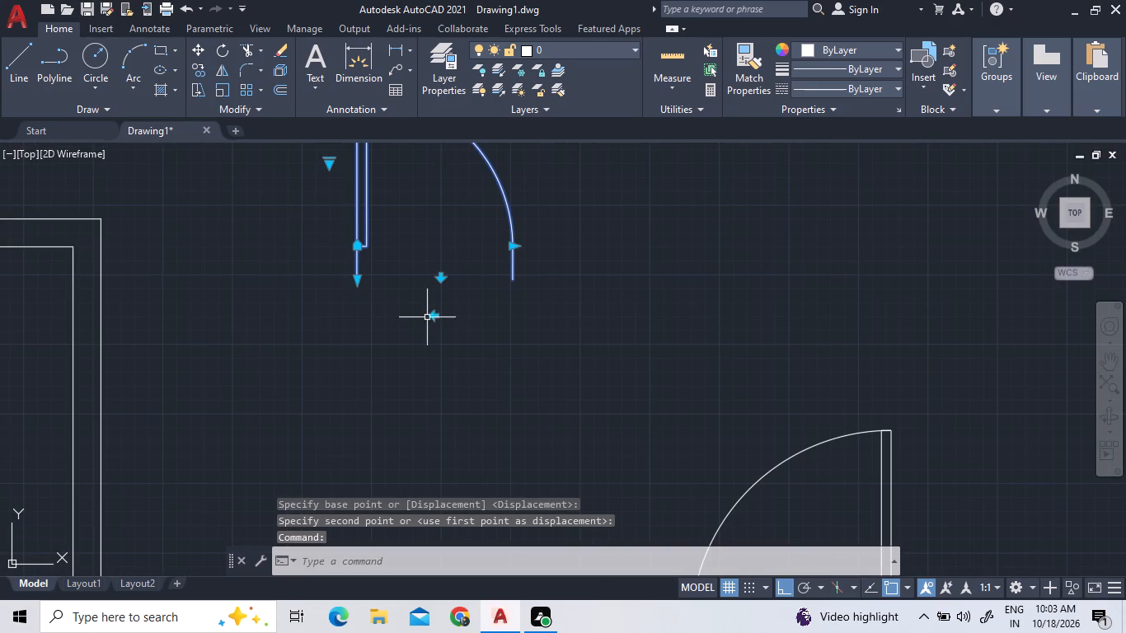
double_click(434, 317)
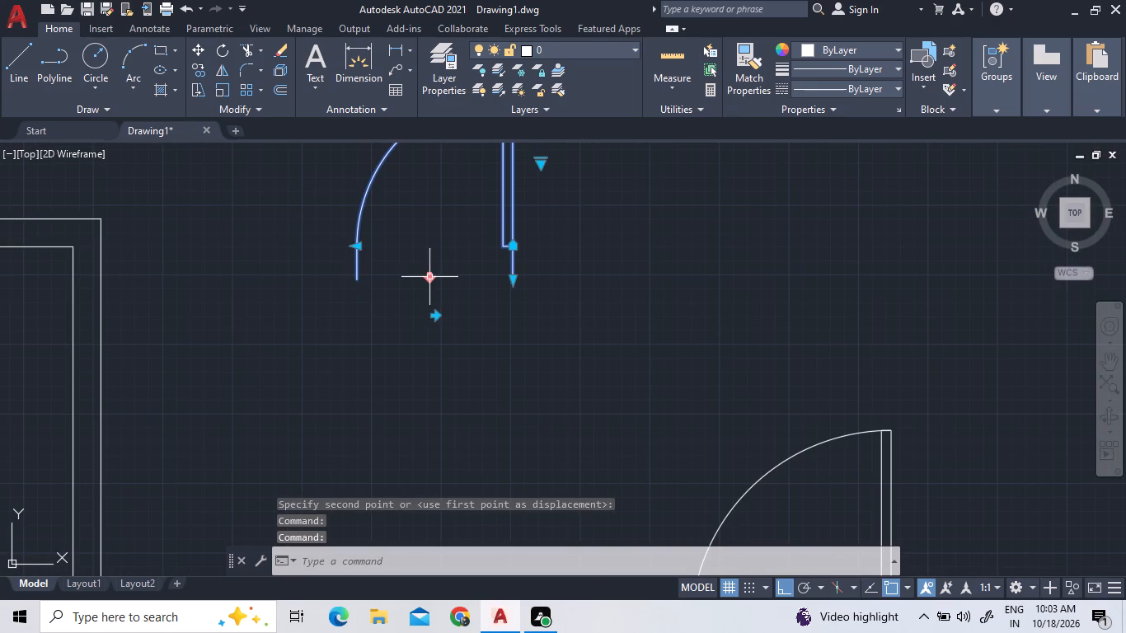
click(432, 273)
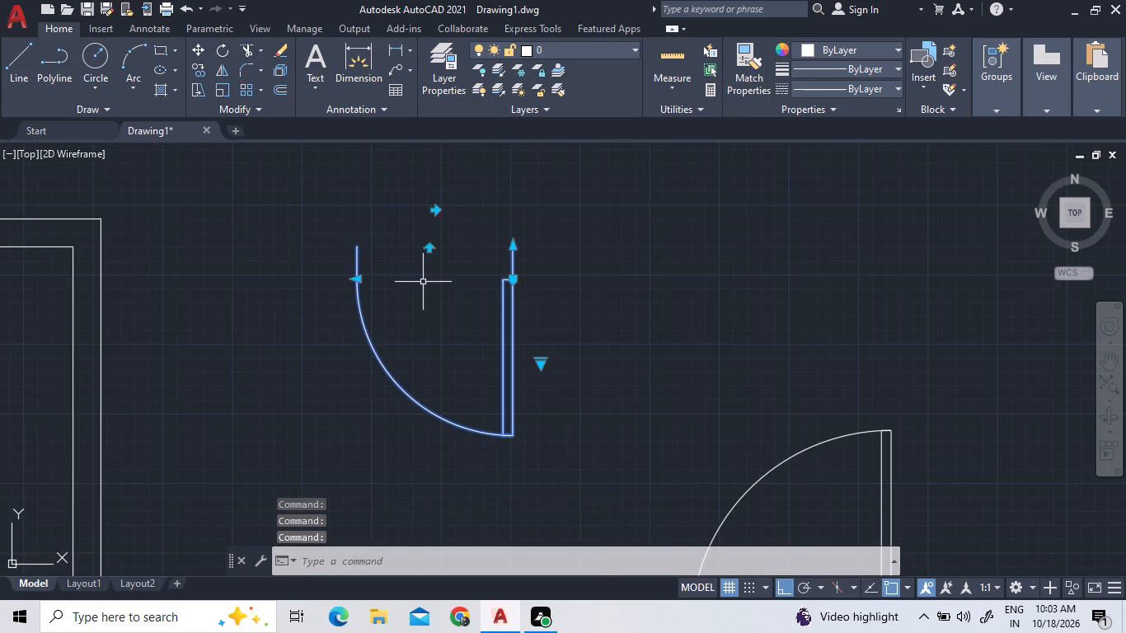
Move the door by its upper hinge-side jamb end to the inner top corner of the eastern small room.
right_click(423, 282)
click(462, 315)
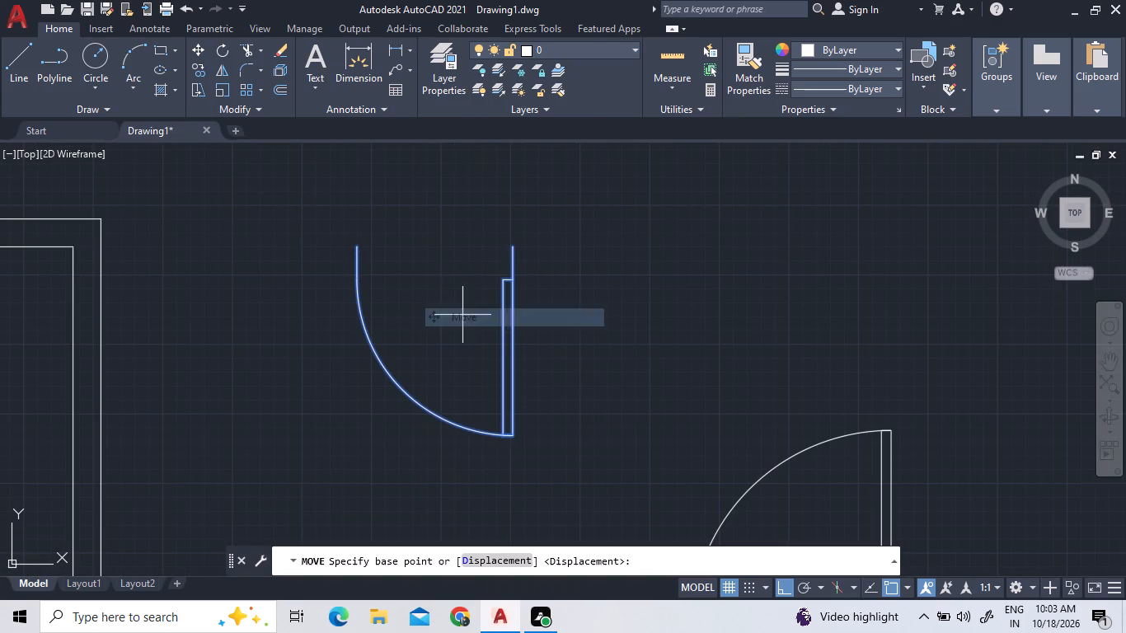
double_click(515, 245)
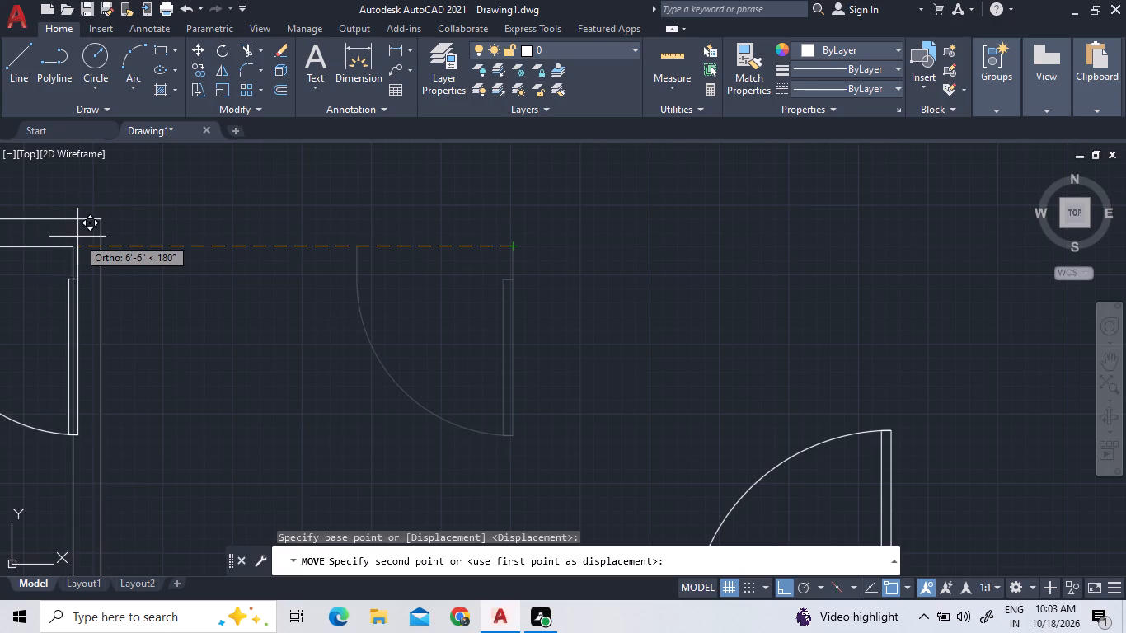
scroll(77, 237, up, 3)
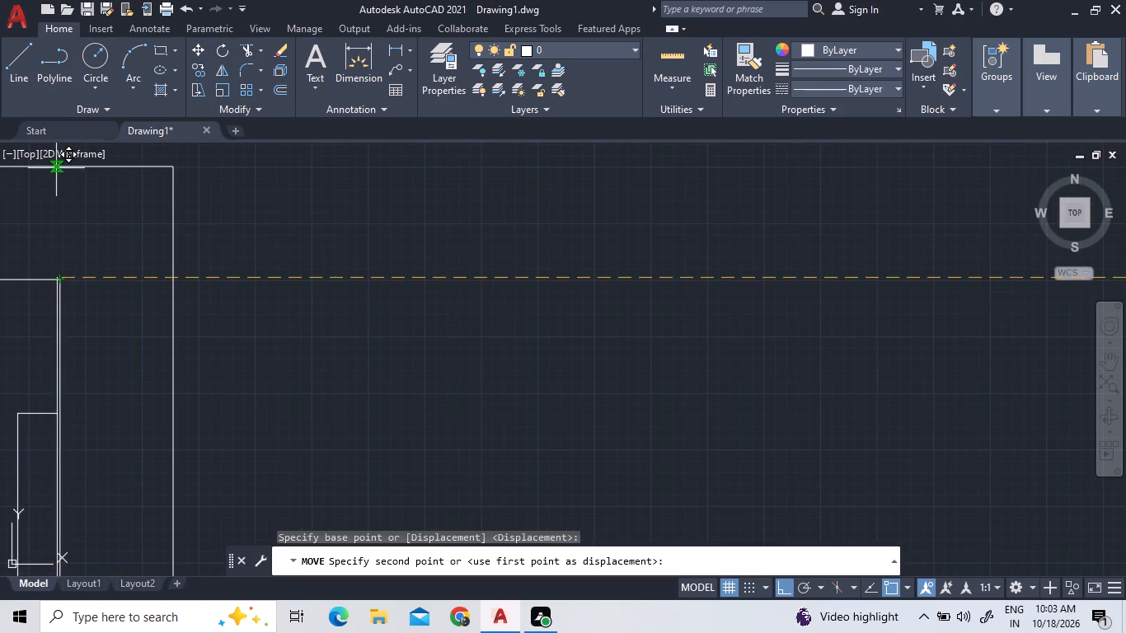
click(54, 278)
scroll(126, 274, down, 6)
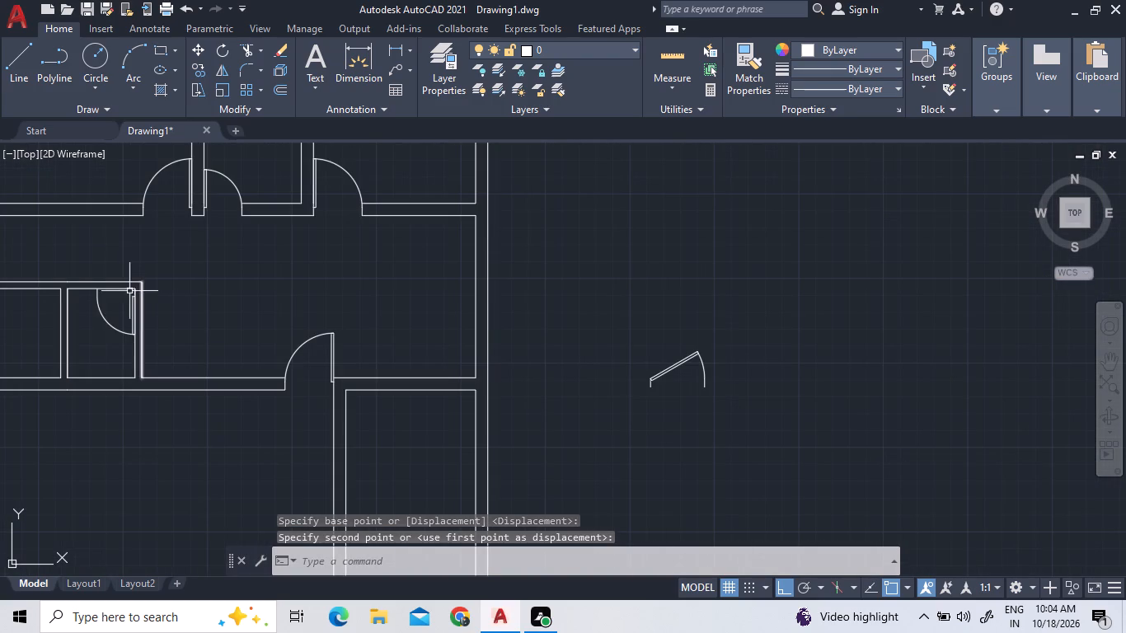
Try to move the door again from its position at the small room's inner top corner.
click(110, 322)
scroll(116, 314, up, 4)
scroll(174, 327, down, 4)
scroll(192, 280, up, 3)
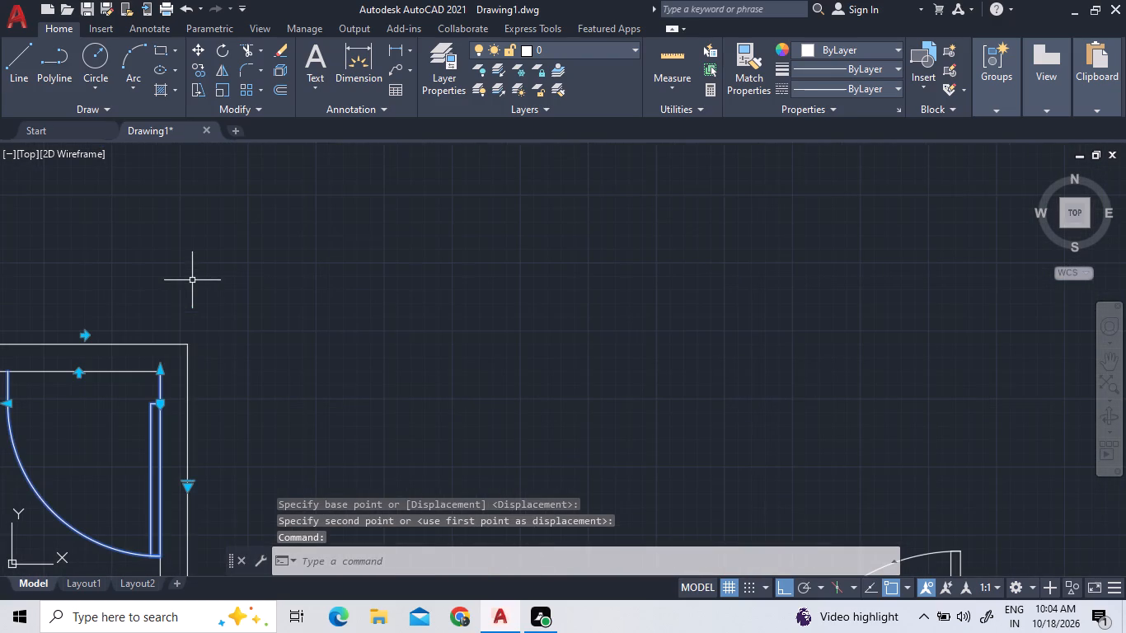
right_click(195, 321)
double_click(231, 317)
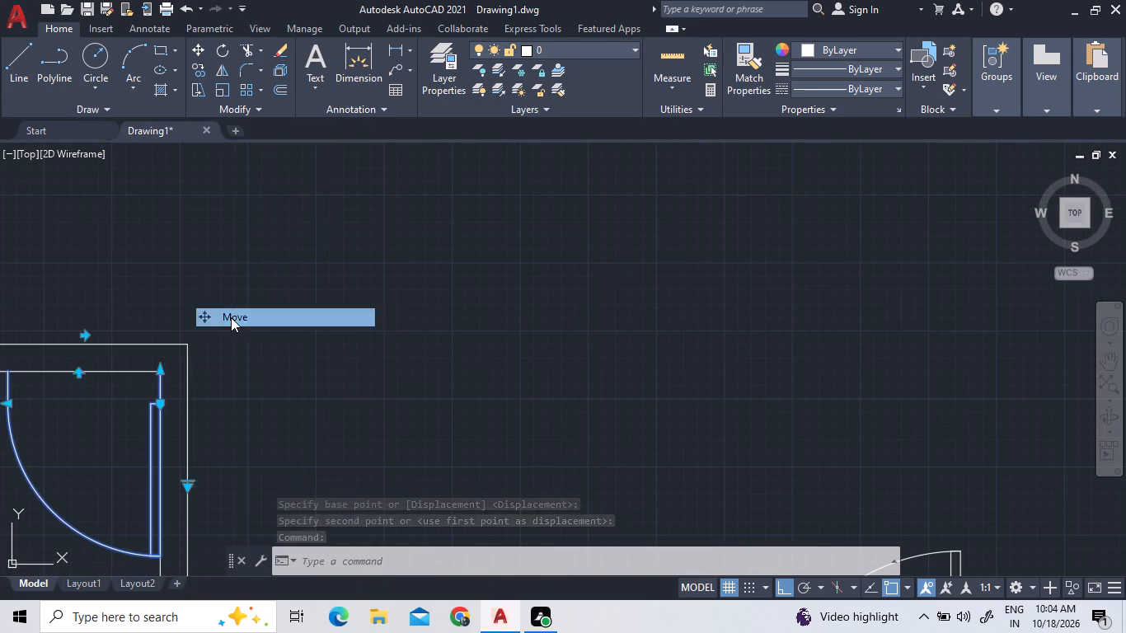
right_click(240, 325)
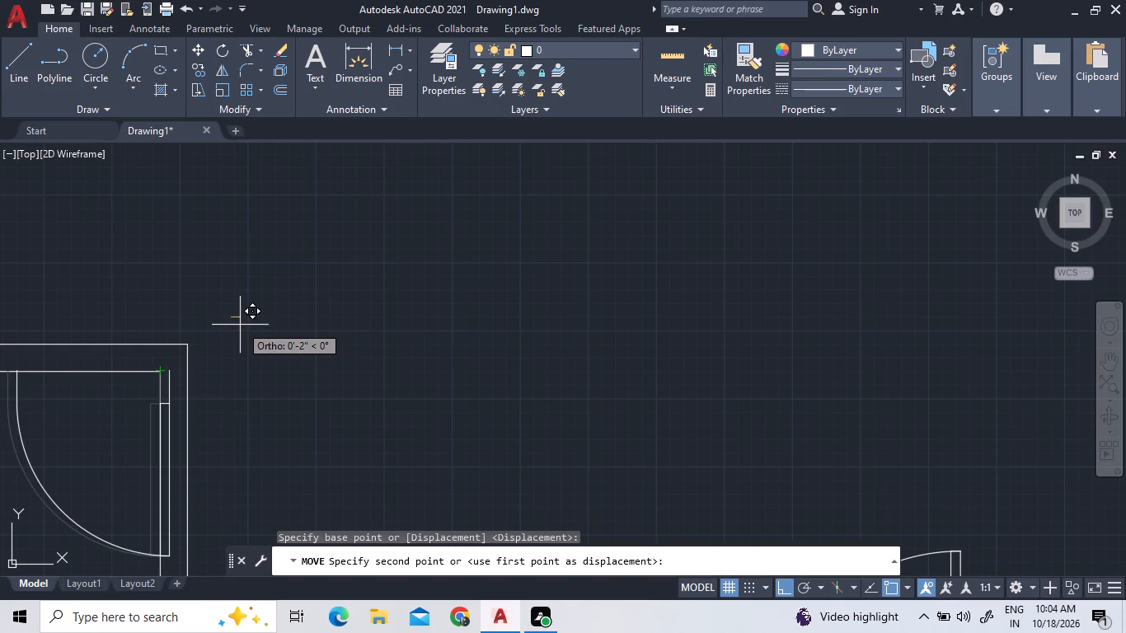
scroll(250, 288, down, 4)
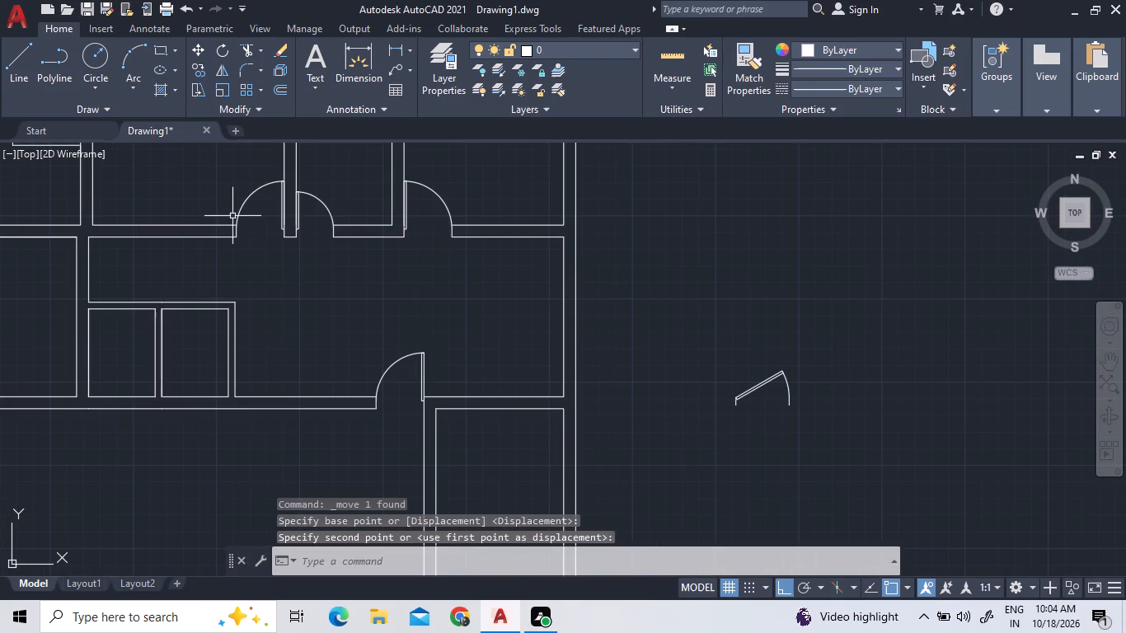
Mirror the northeast room's door about a horizontal line along the small rooms' top wall, keeping the original door.
scroll(237, 234, down, 2)
scroll(334, 313, down, 1)
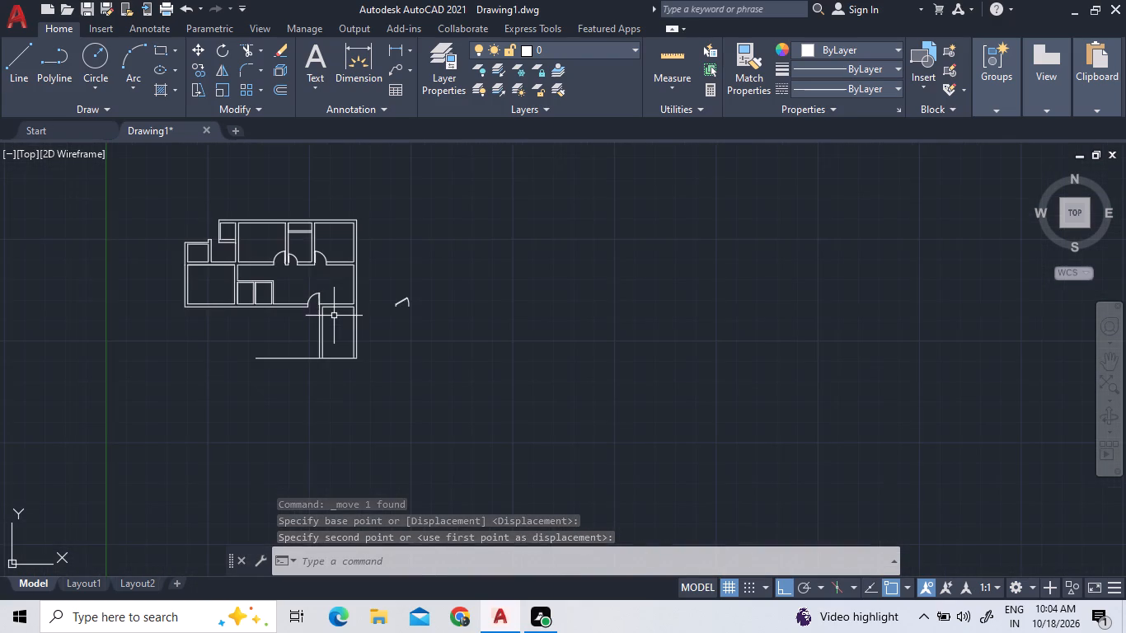
scroll(293, 211, up, 2)
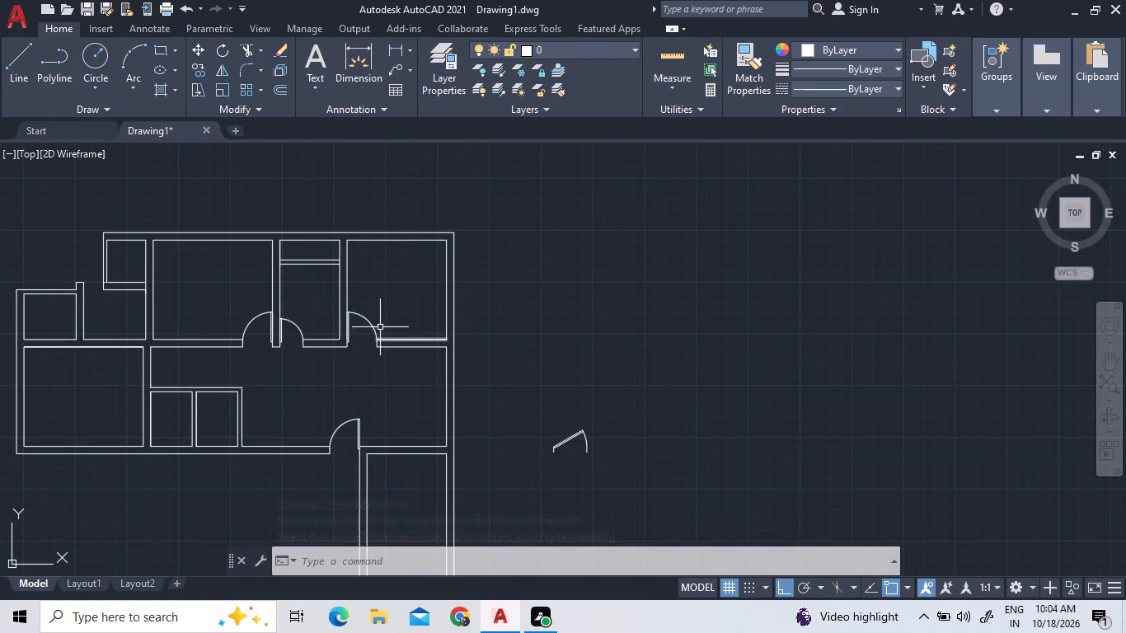
click(373, 326)
right_click(397, 296)
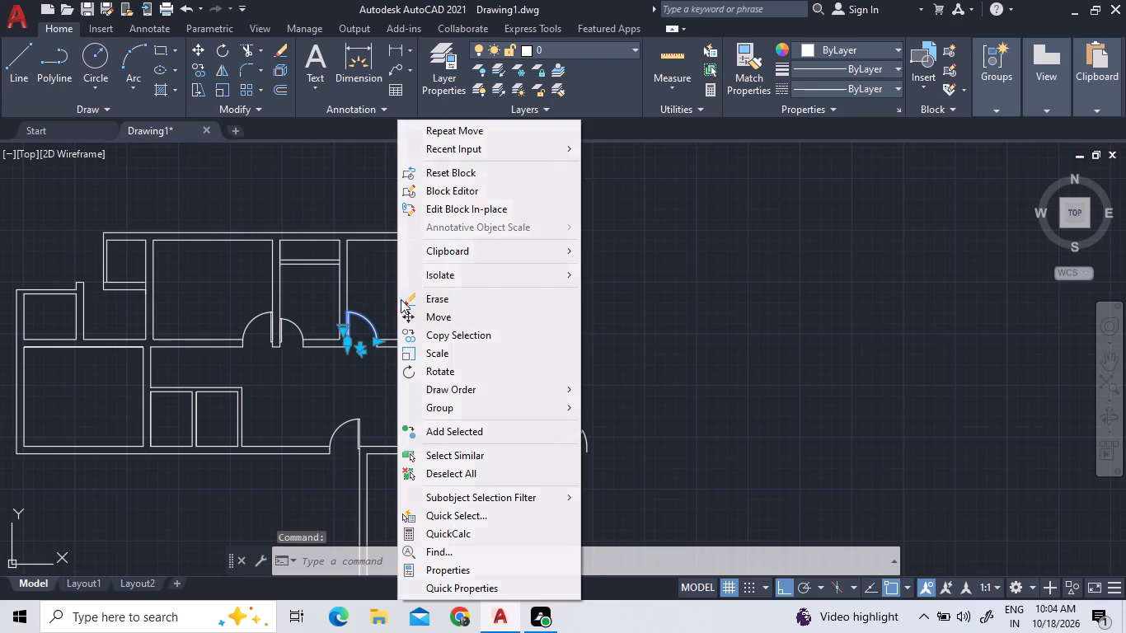
click(223, 63)
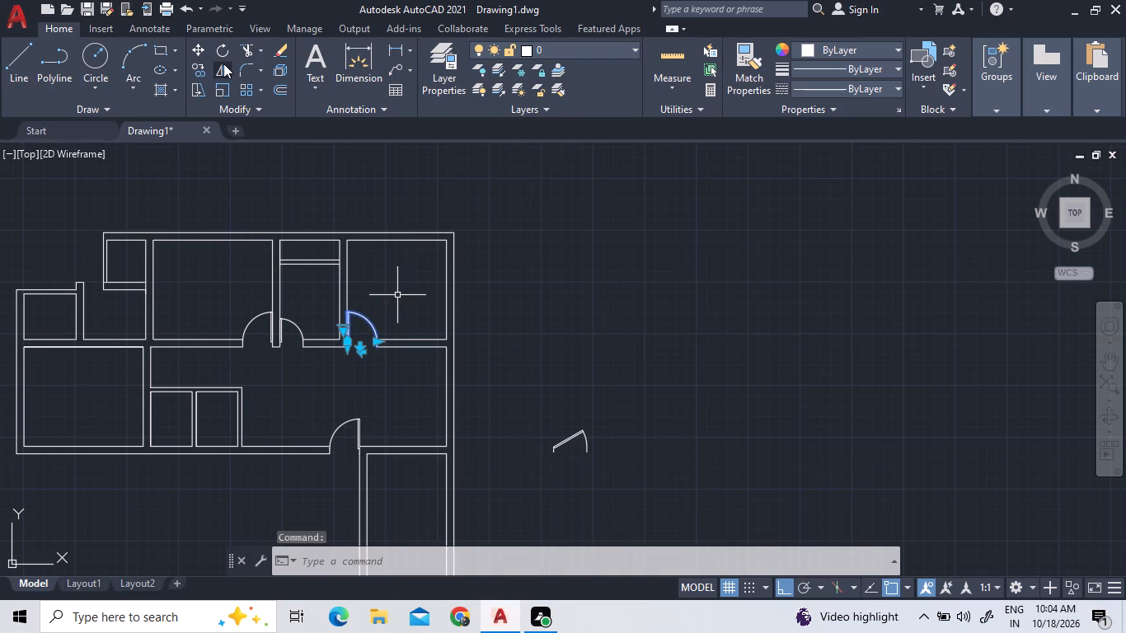
scroll(345, 345, up, 4)
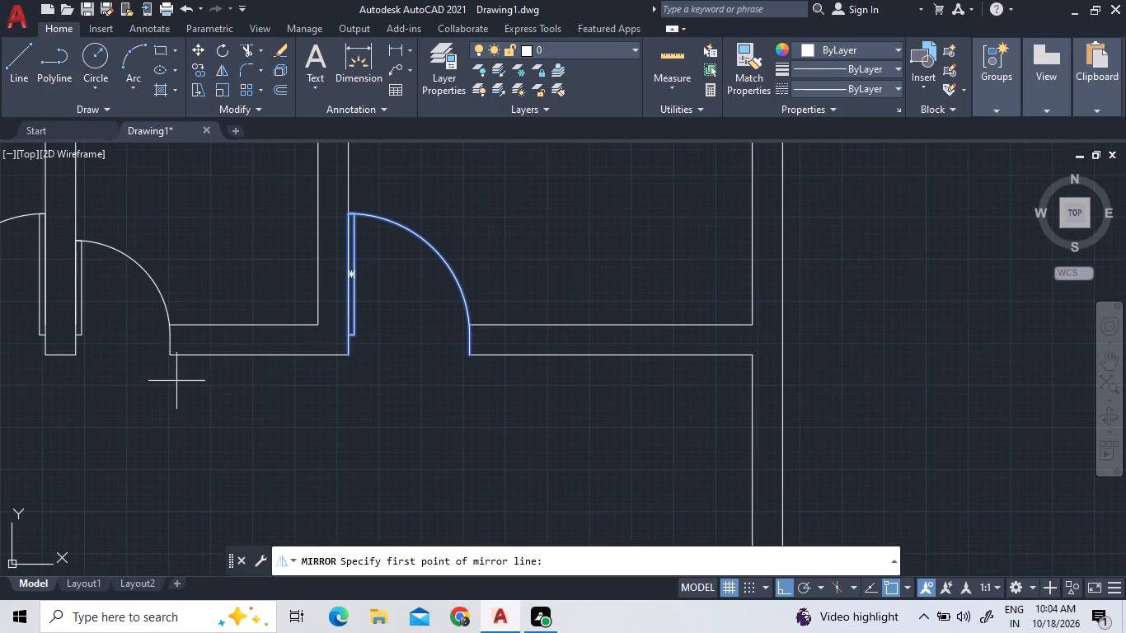
scroll(265, 325, down, 1)
scroll(63, 423, down, 2)
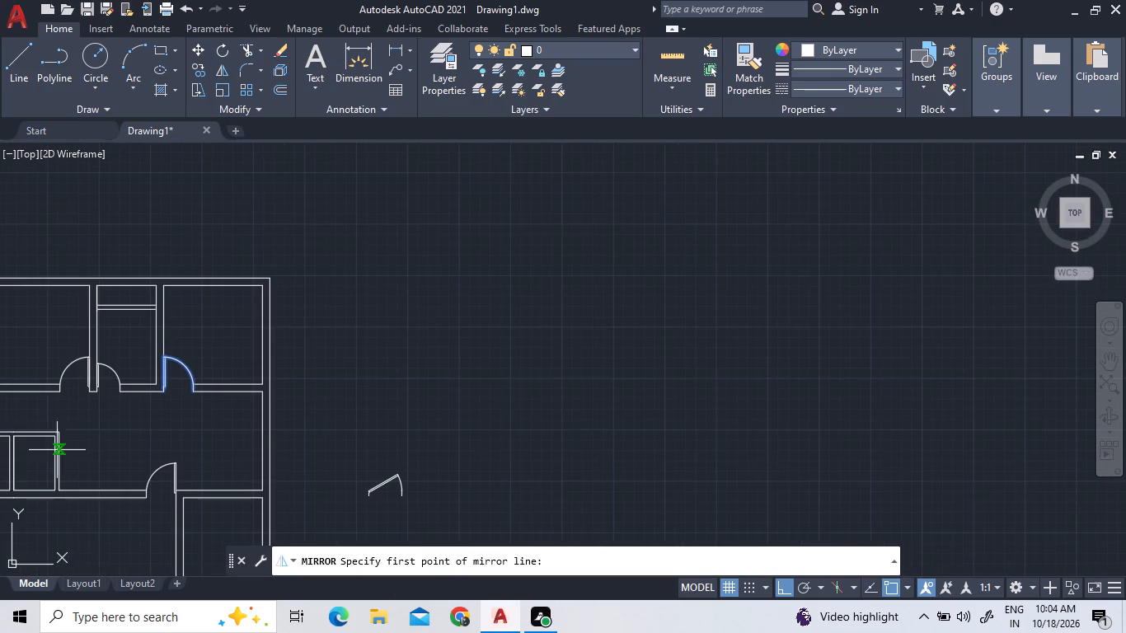
scroll(54, 439, up, 2)
click(68, 424)
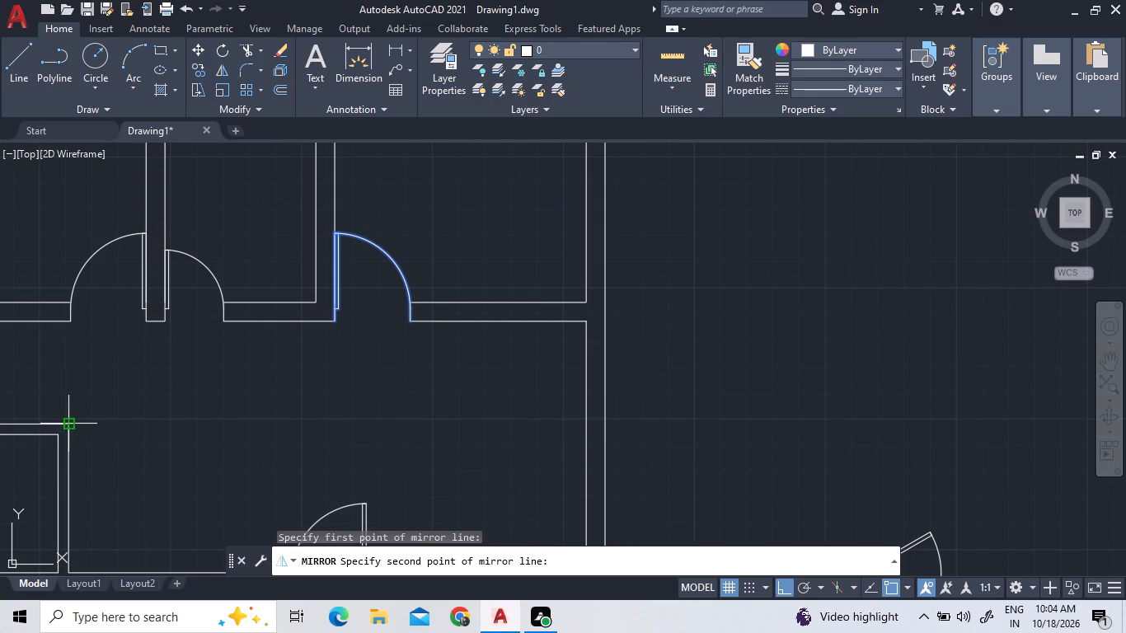
click(59, 424)
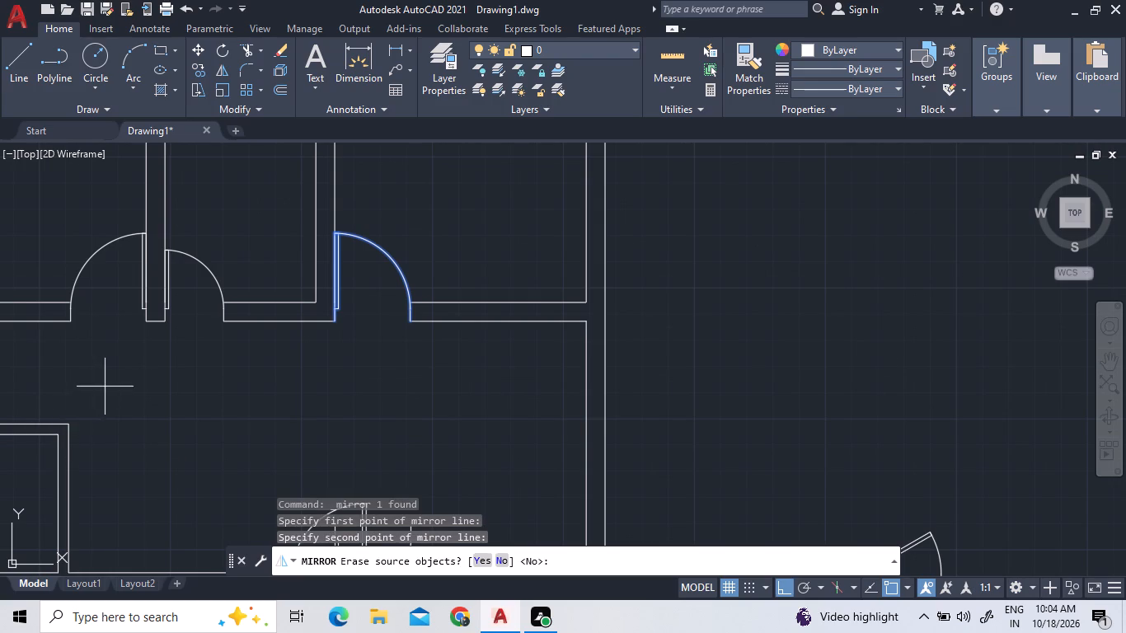
scroll(106, 387, down, 2)
scroll(54, 394, up, 2)
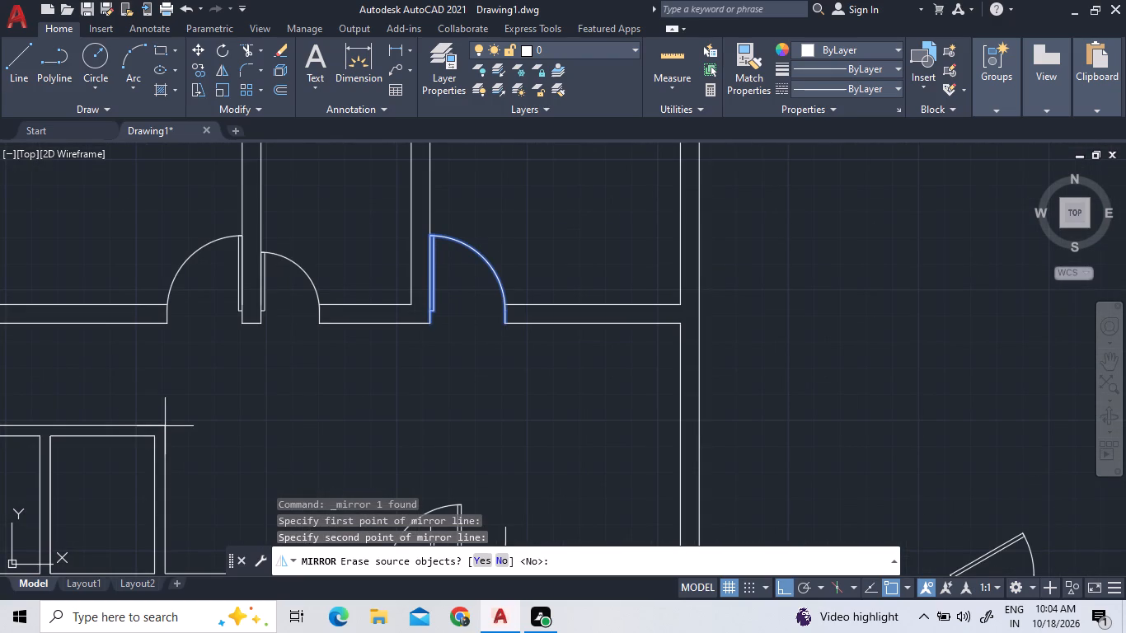
scroll(165, 425, down, 4)
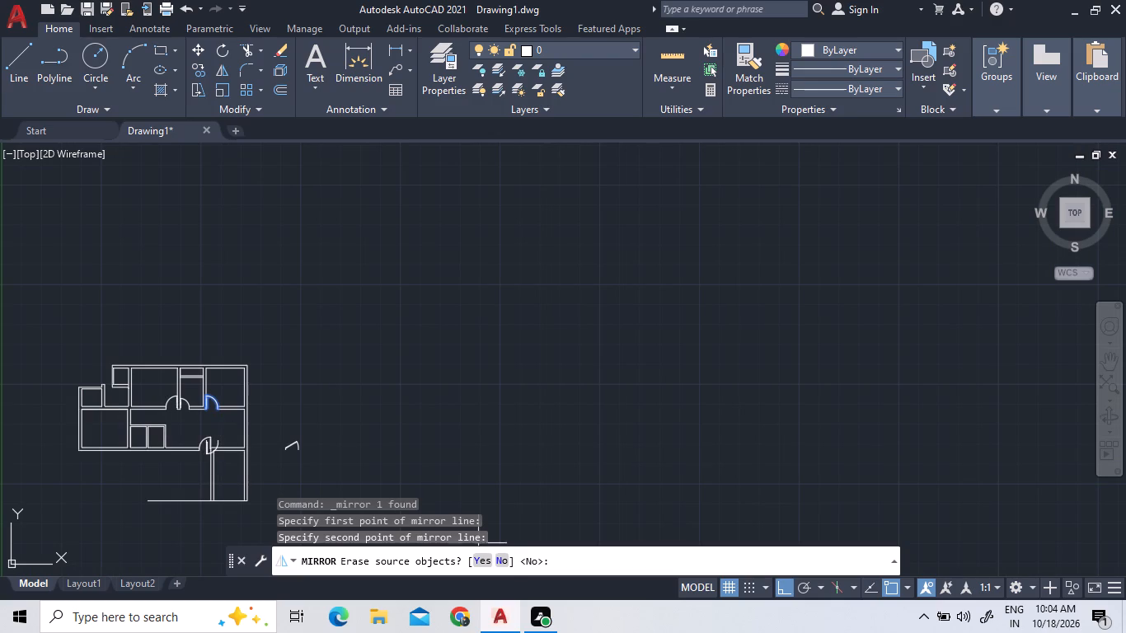
click(500, 560)
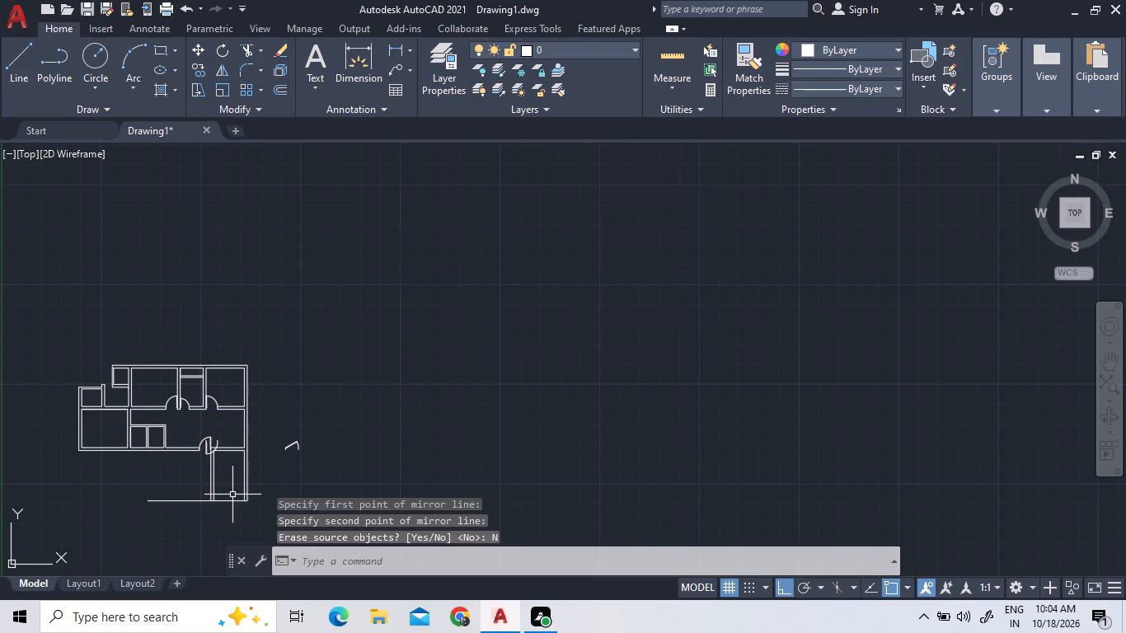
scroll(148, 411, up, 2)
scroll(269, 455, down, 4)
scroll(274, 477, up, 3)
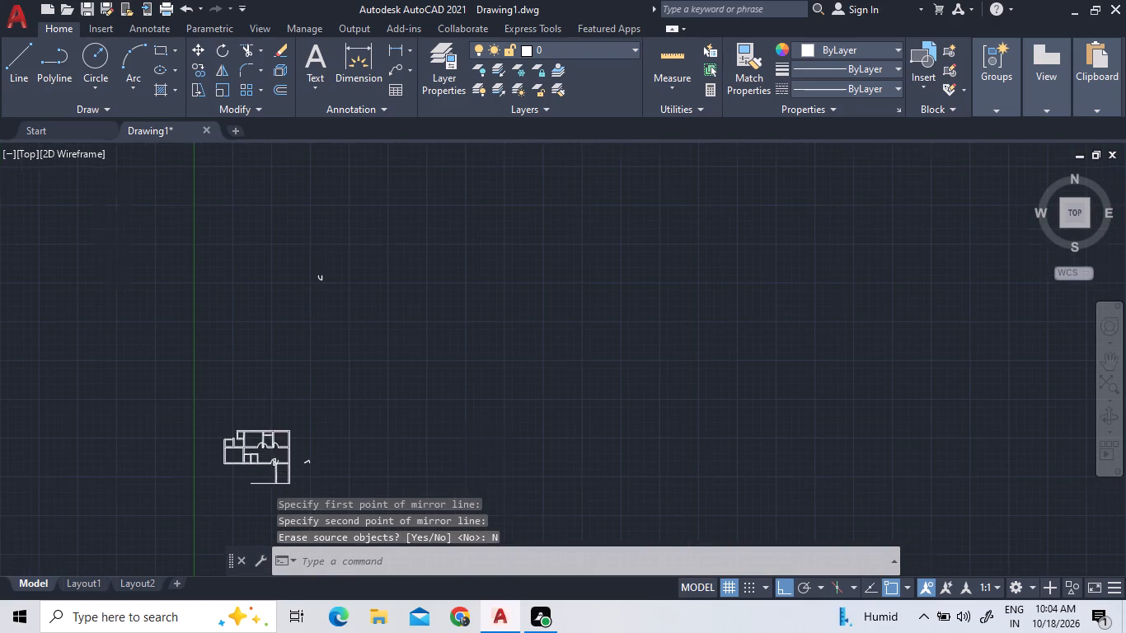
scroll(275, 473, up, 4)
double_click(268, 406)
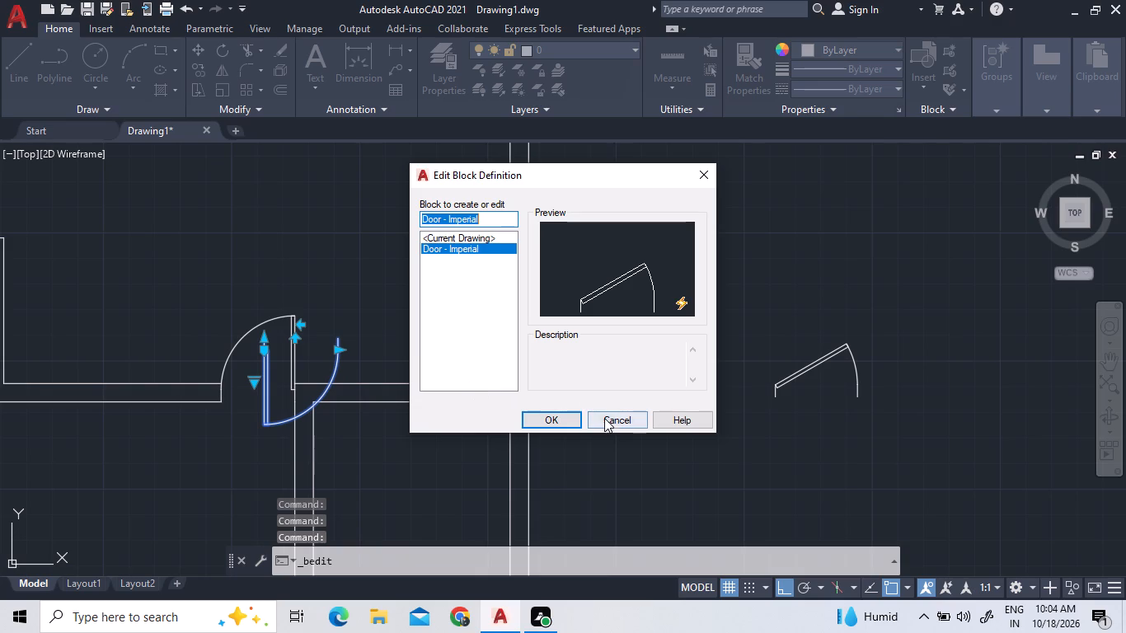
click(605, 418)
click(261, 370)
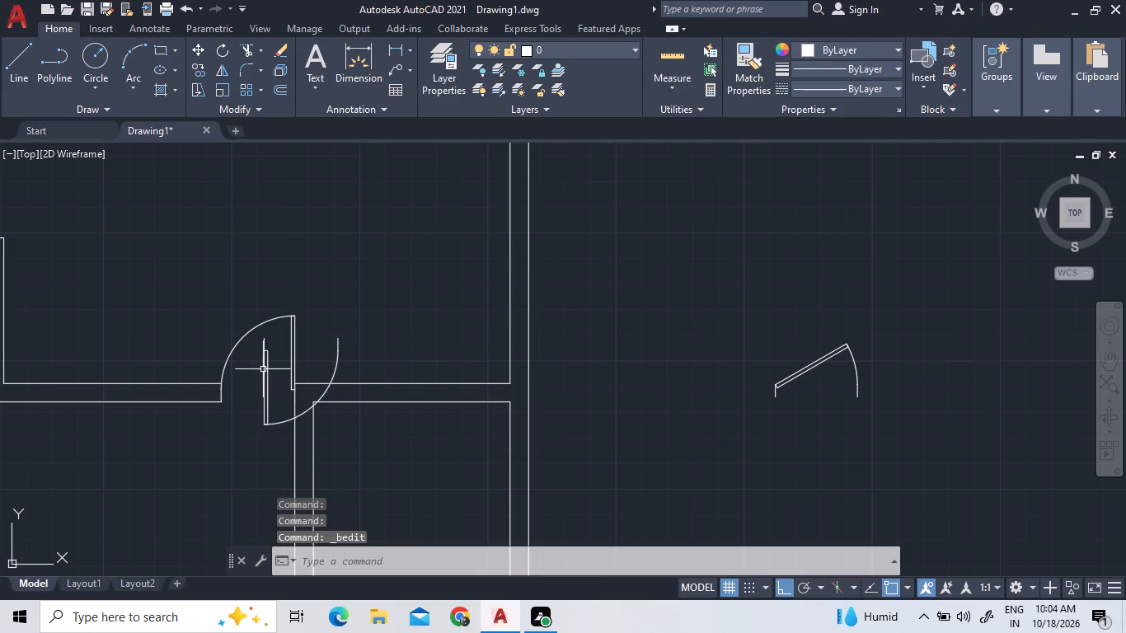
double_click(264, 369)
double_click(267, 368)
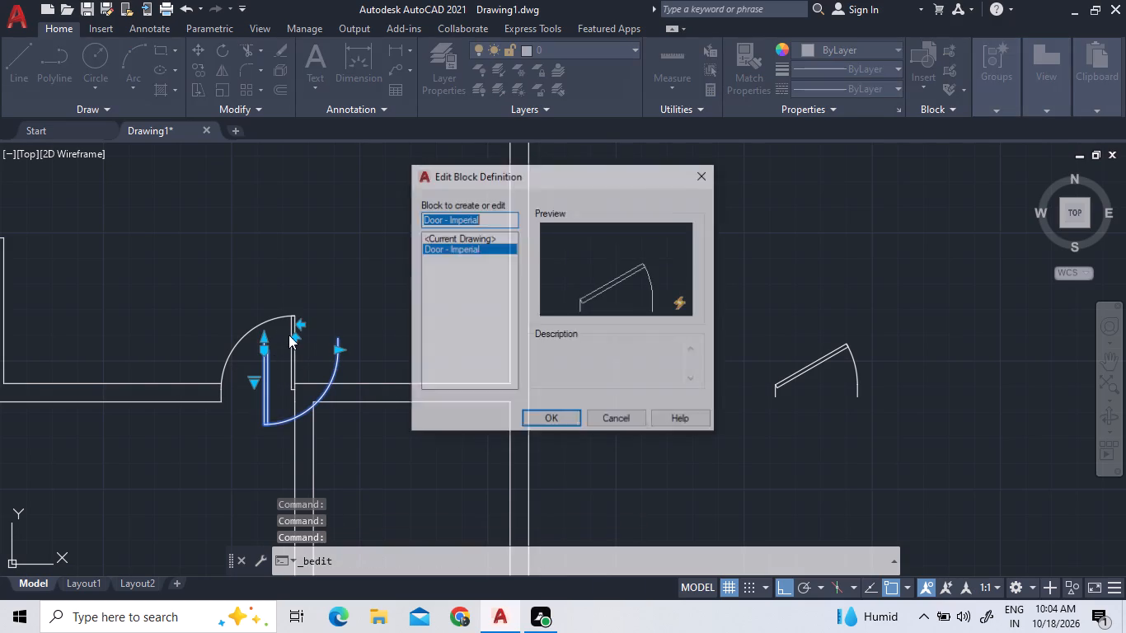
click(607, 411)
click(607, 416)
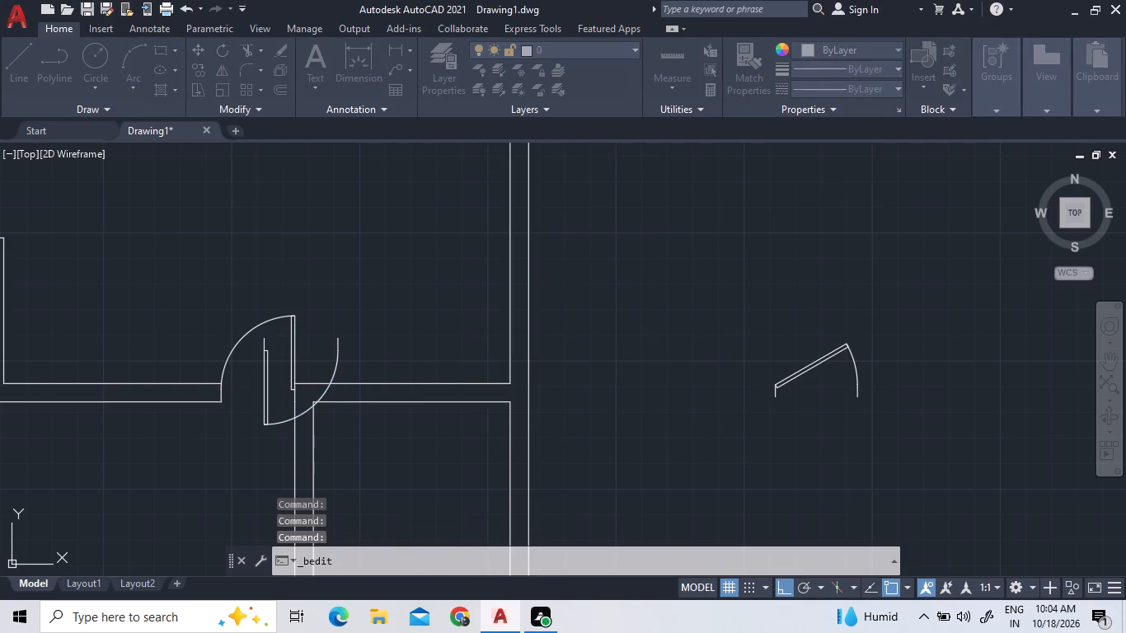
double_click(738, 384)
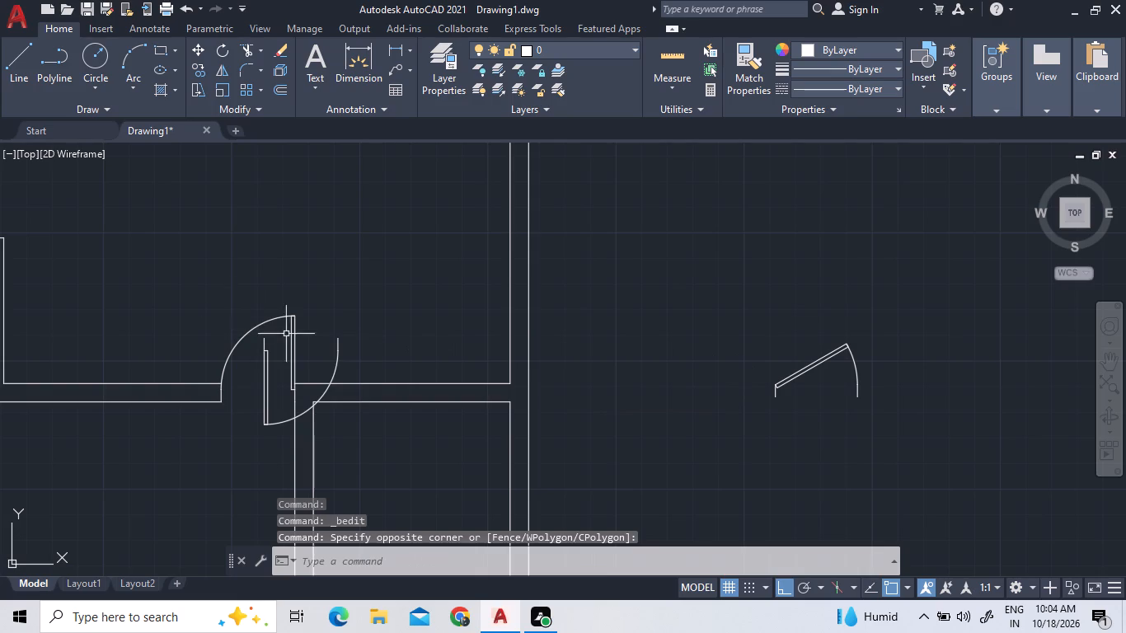
Flip the mirrored door vertically so it swings upward.
click(338, 339)
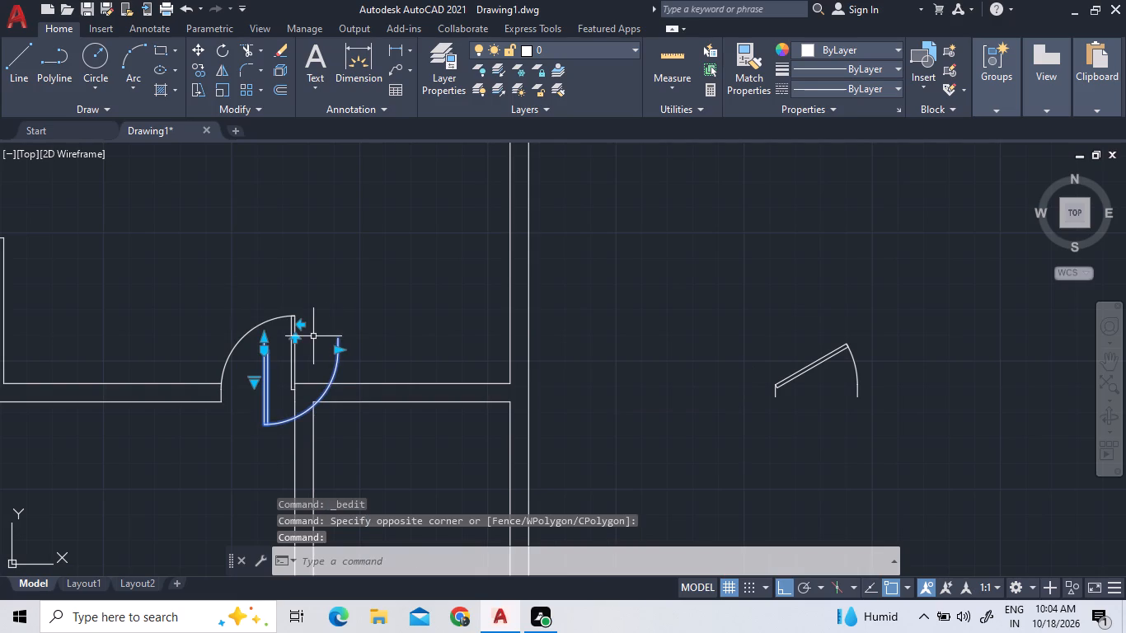
click(298, 339)
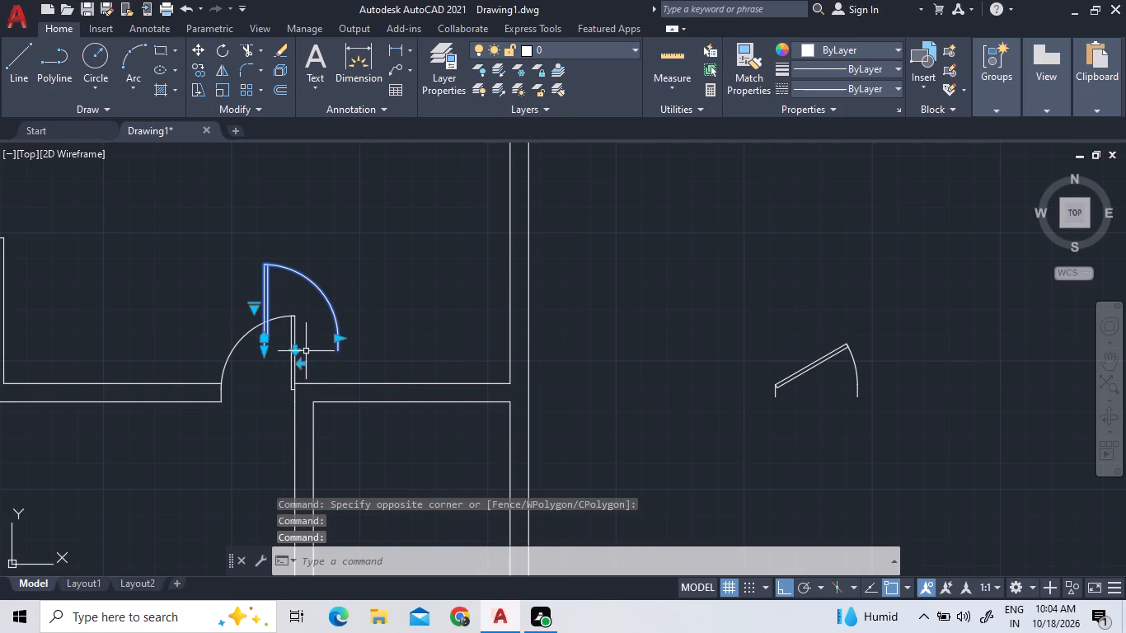
Move the mirrored door about 7'-7" straight west into the open space beside the small rooms.
right_click(221, 265)
double_click(255, 309)
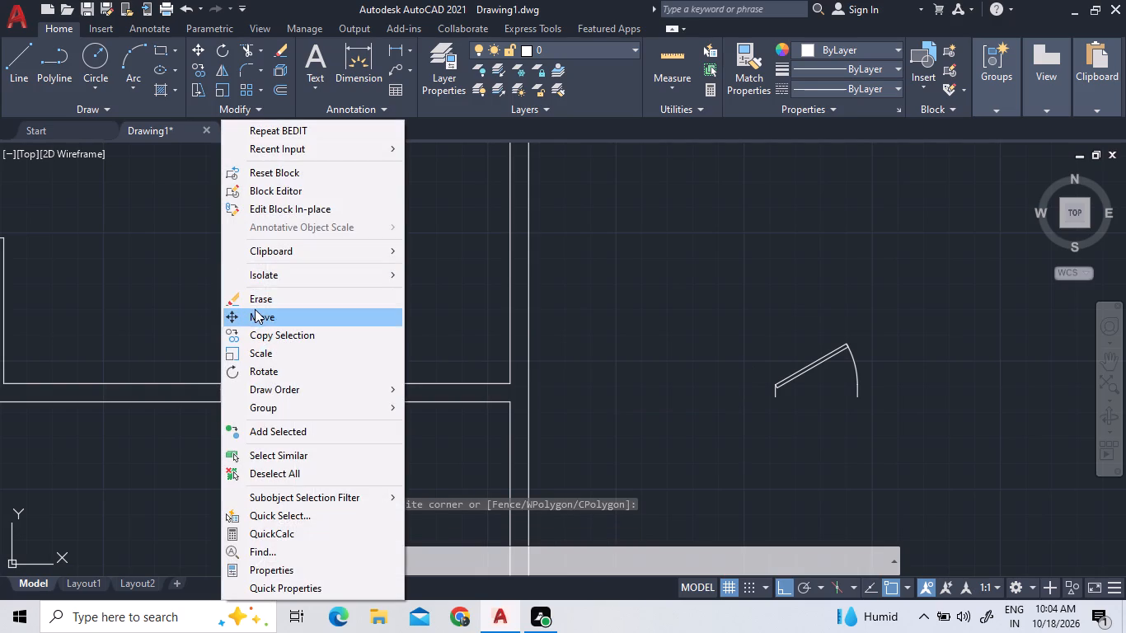
scroll(260, 307, down, 4)
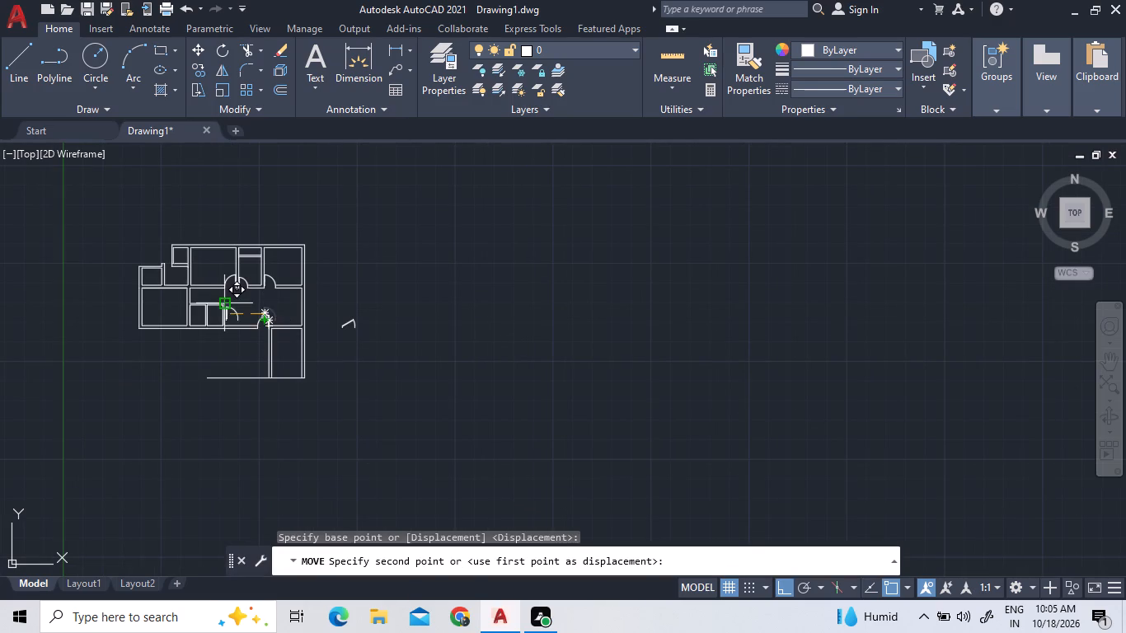
scroll(231, 300, up, 5)
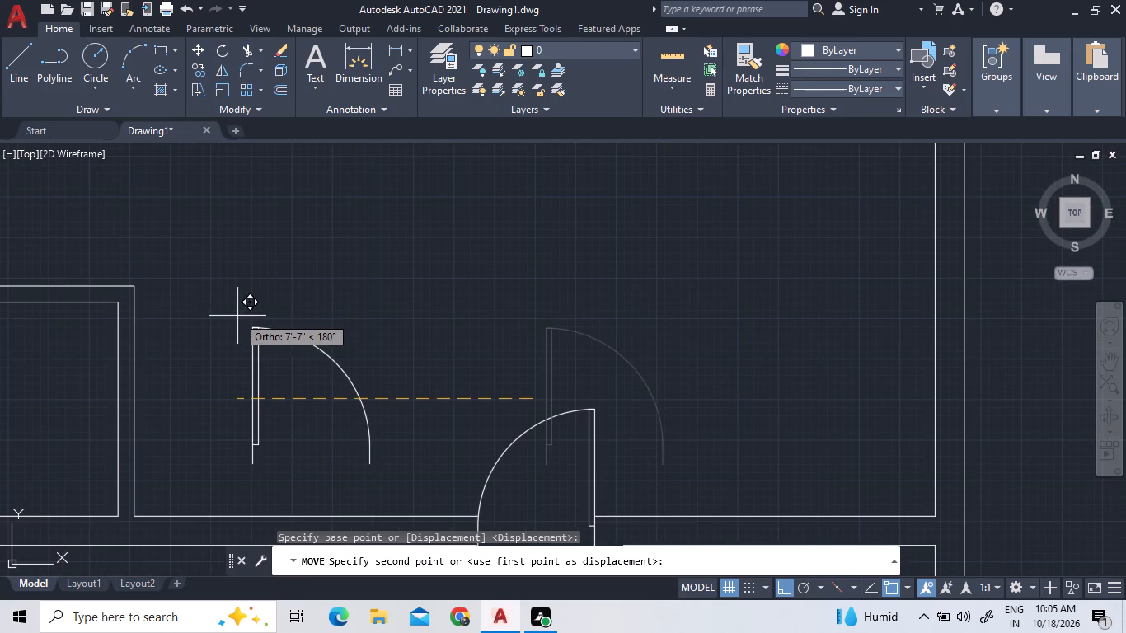
click(237, 316)
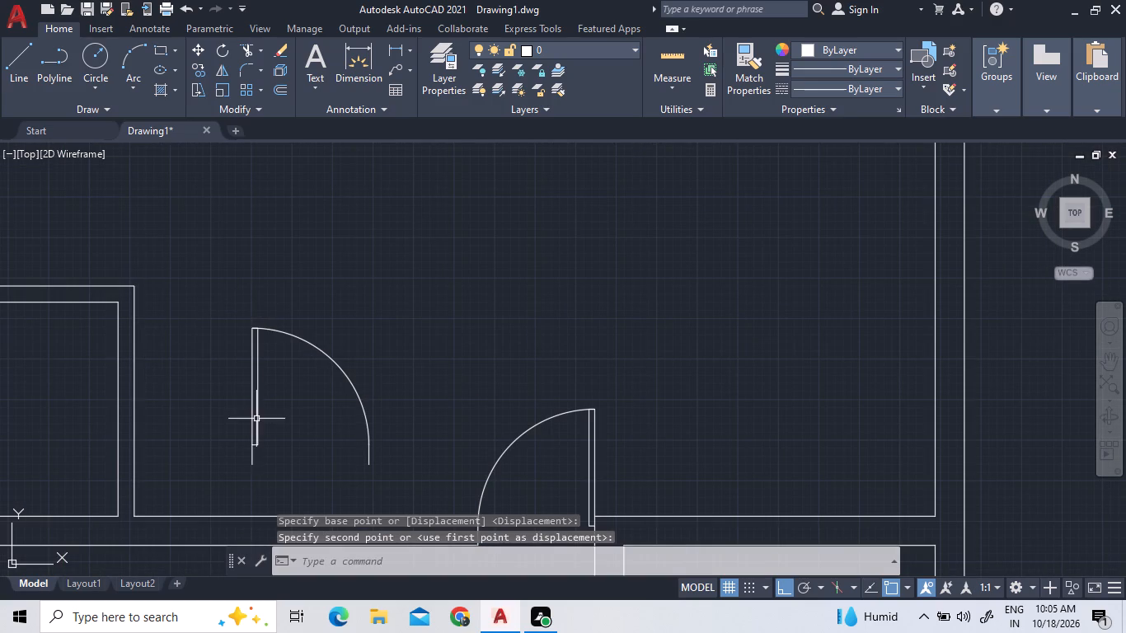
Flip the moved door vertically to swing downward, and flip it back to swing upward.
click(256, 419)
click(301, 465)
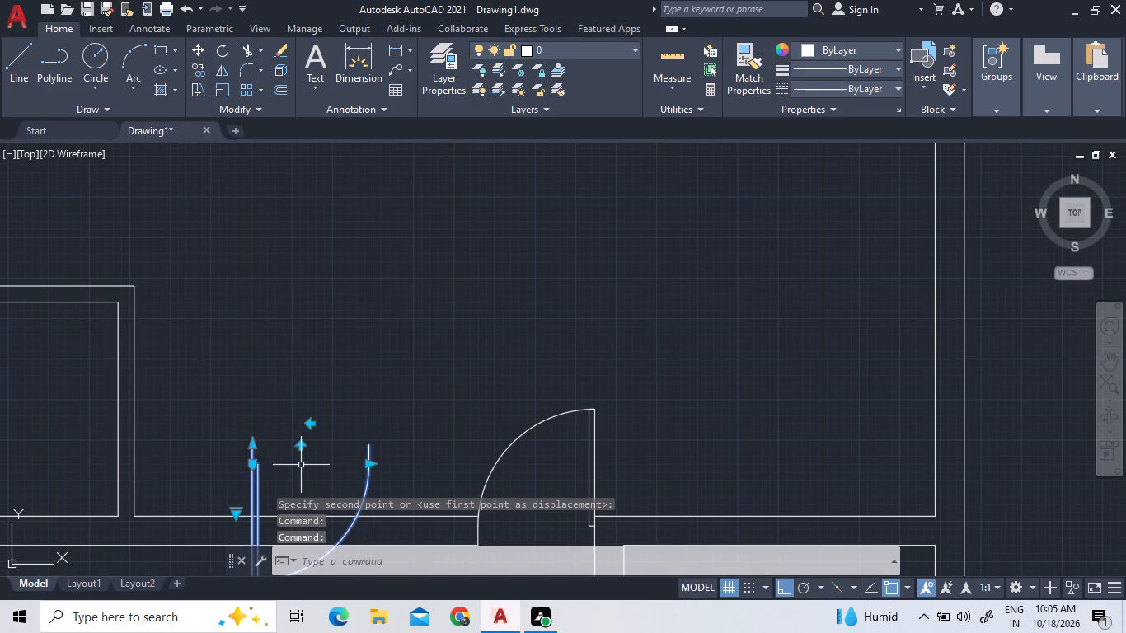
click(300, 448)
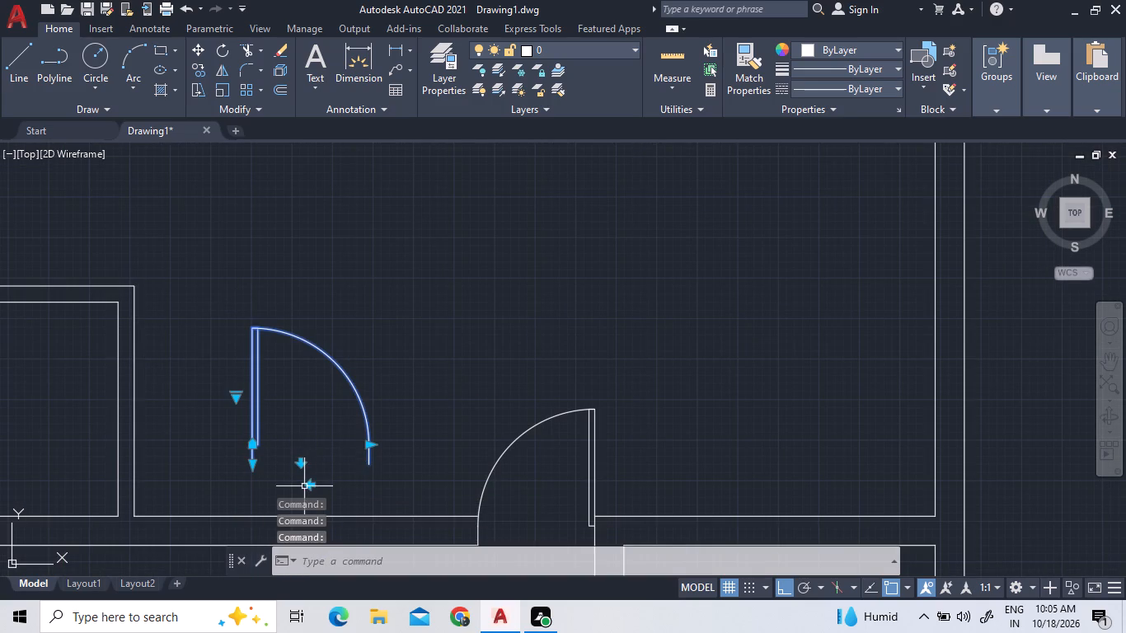
Move the door straight up so its jamb ends sit near the level of the small rooms' top wall.
right_click(198, 307)
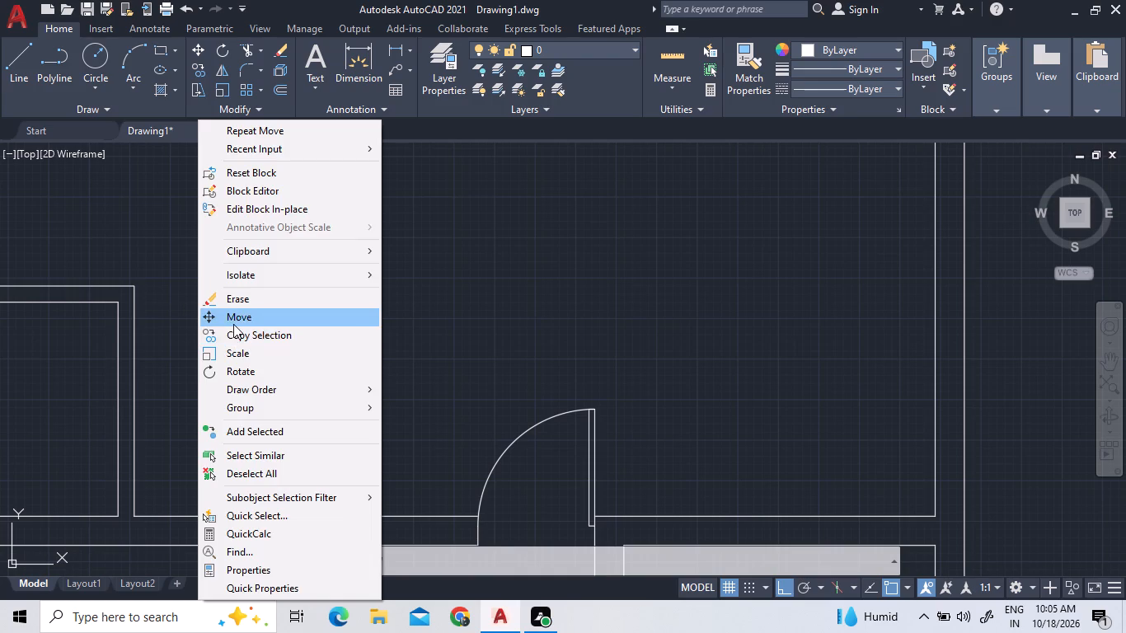
click(234, 321)
click(245, 341)
click(203, 197)
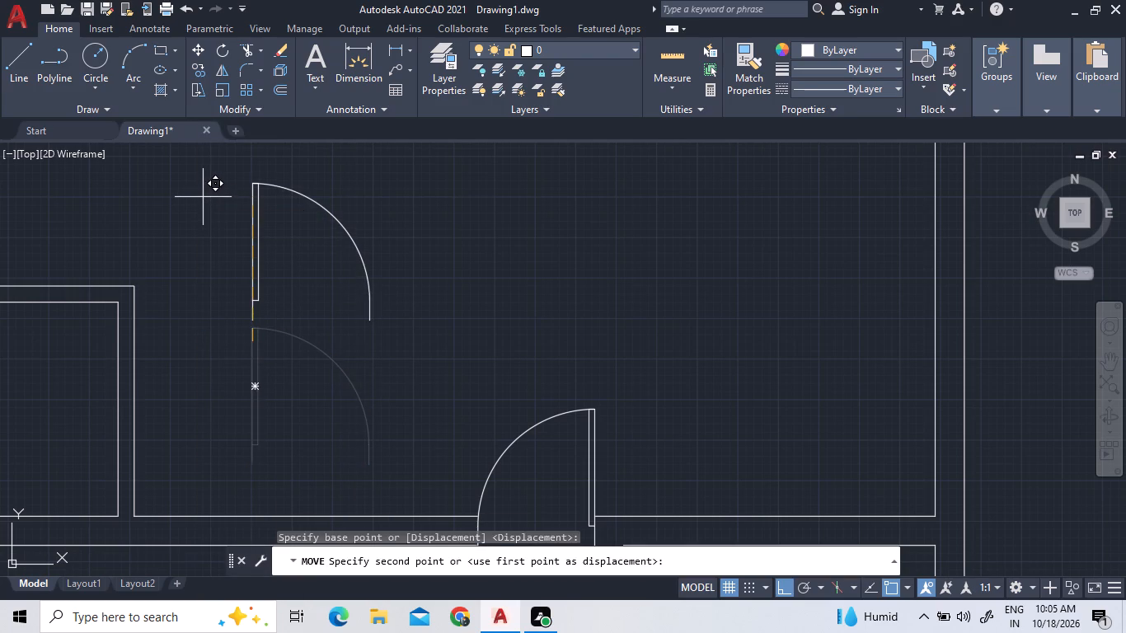
Flip the door both vertically and horizontally so it hinges on its east side and swings downward.
click(256, 266)
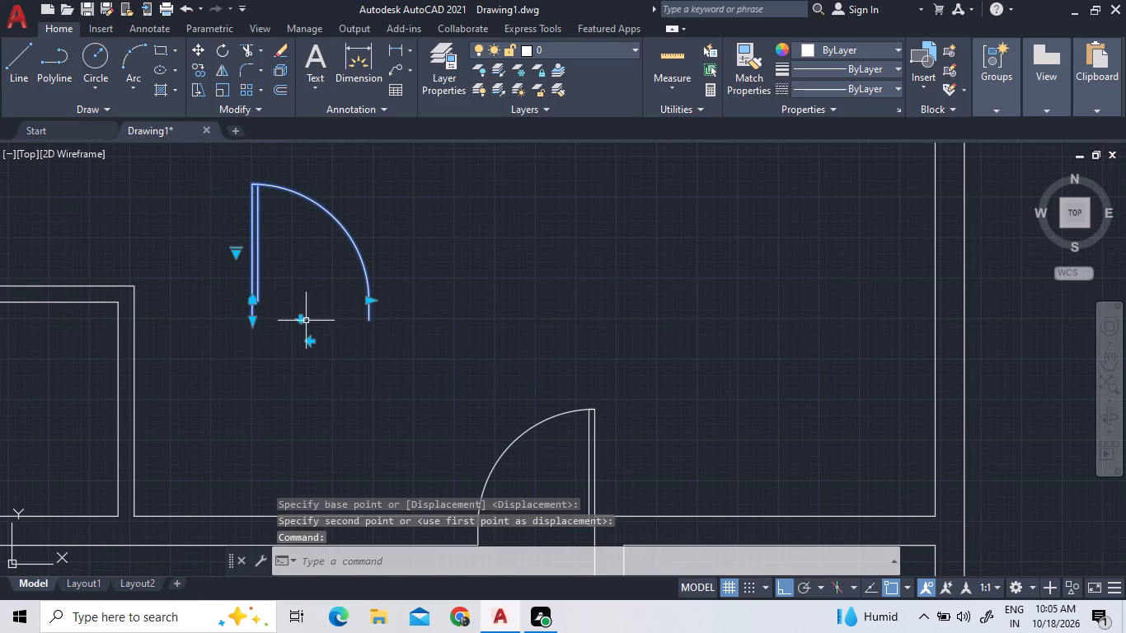
click(303, 321)
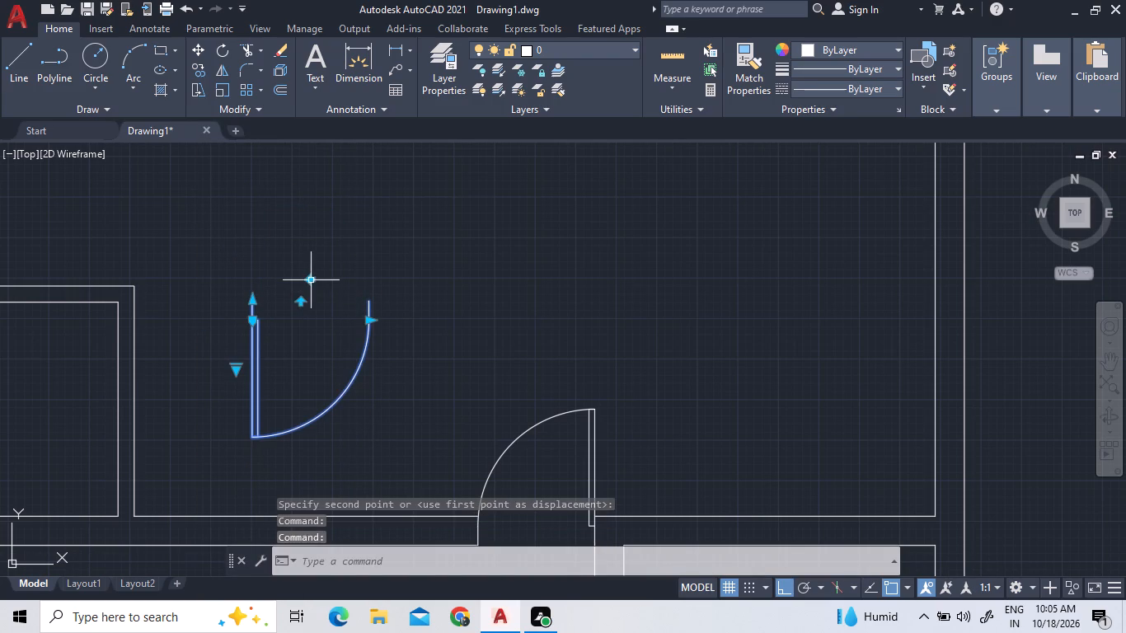
click(313, 281)
Move the door by its upper hinge-side jamb end to the inner top corner of the eastern small room.
right_click(277, 295)
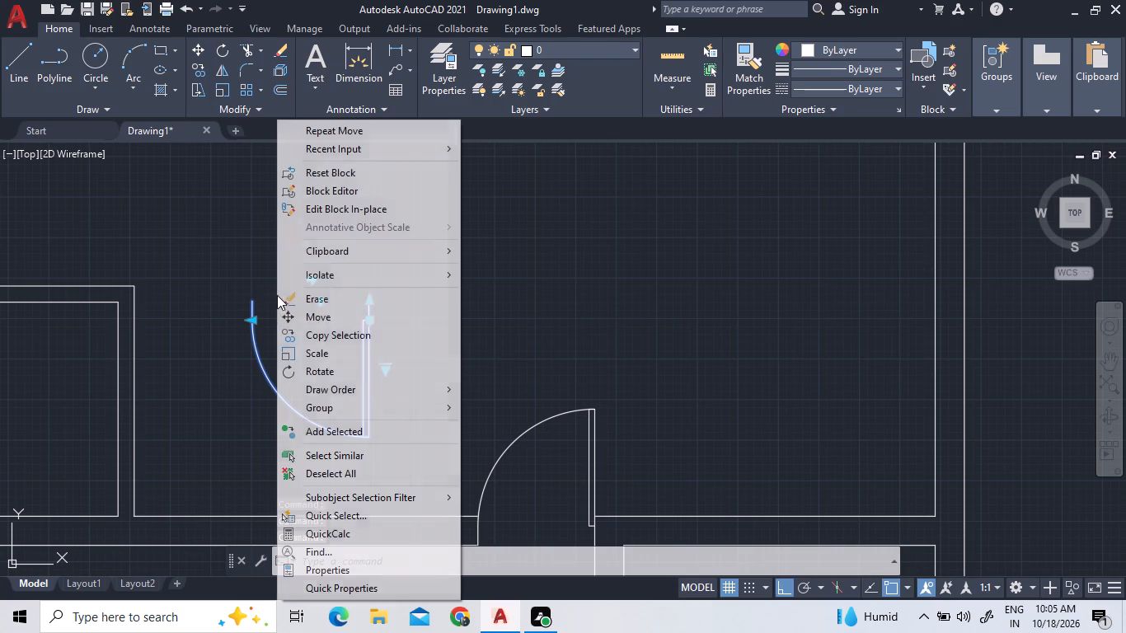
click(299, 317)
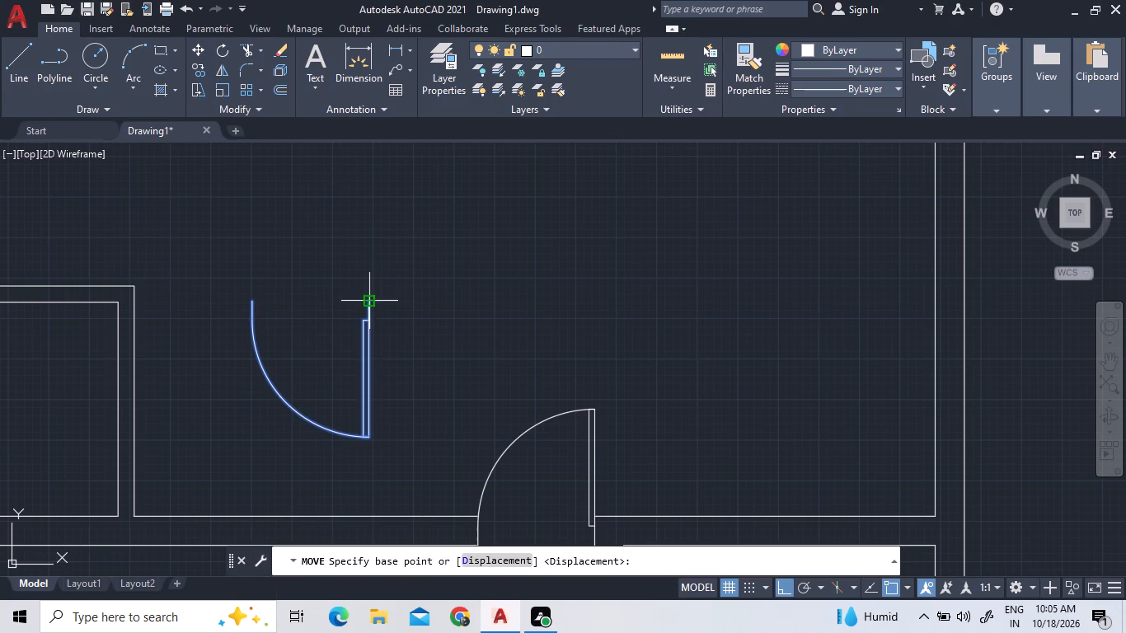
click(369, 298)
scroll(82, 273, up, 4)
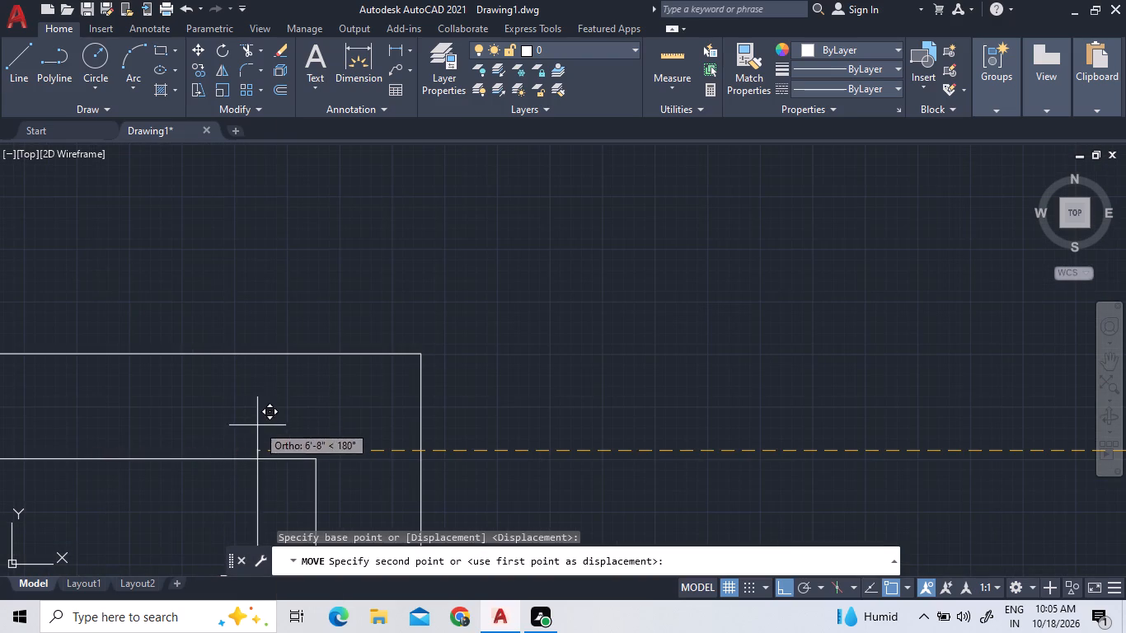
click(312, 463)
Move the door straight up from the eastern small room's inner top corner so its hinge-side jamb end meets the outer wall line.
scroll(293, 378, down, 4)
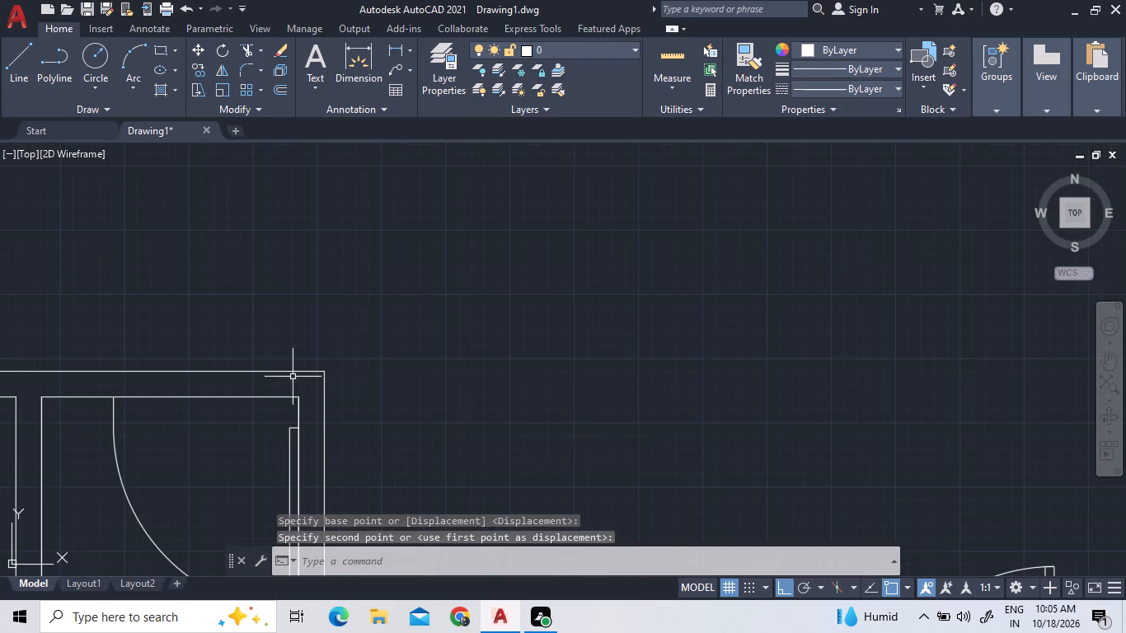
click(126, 462)
double_click(91, 462)
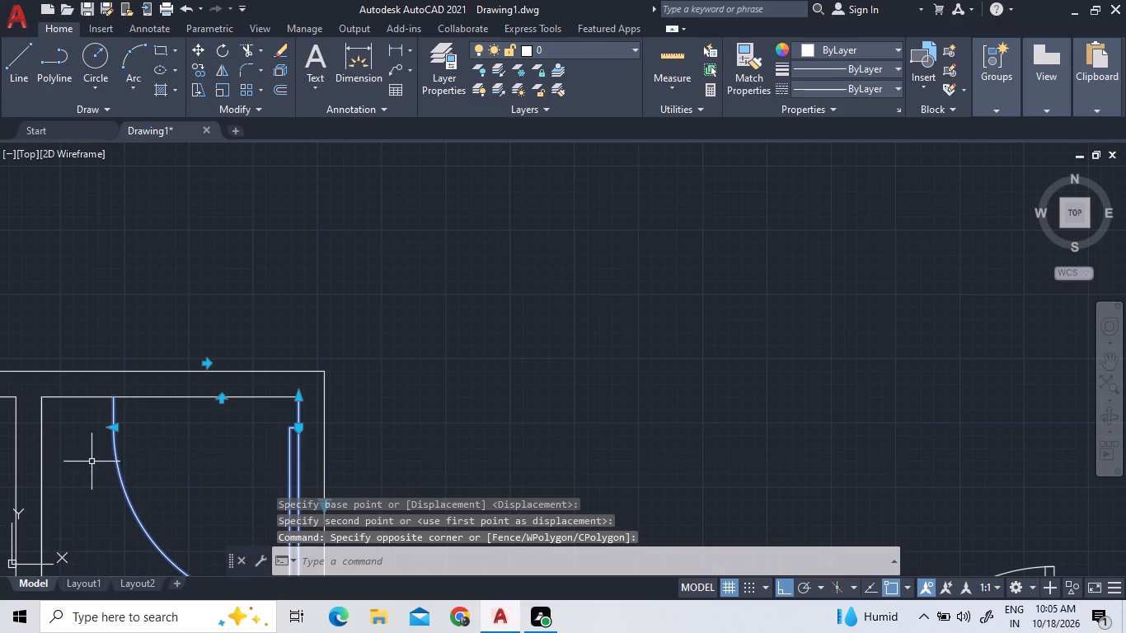
scroll(299, 382, up, 2)
right_click(301, 379)
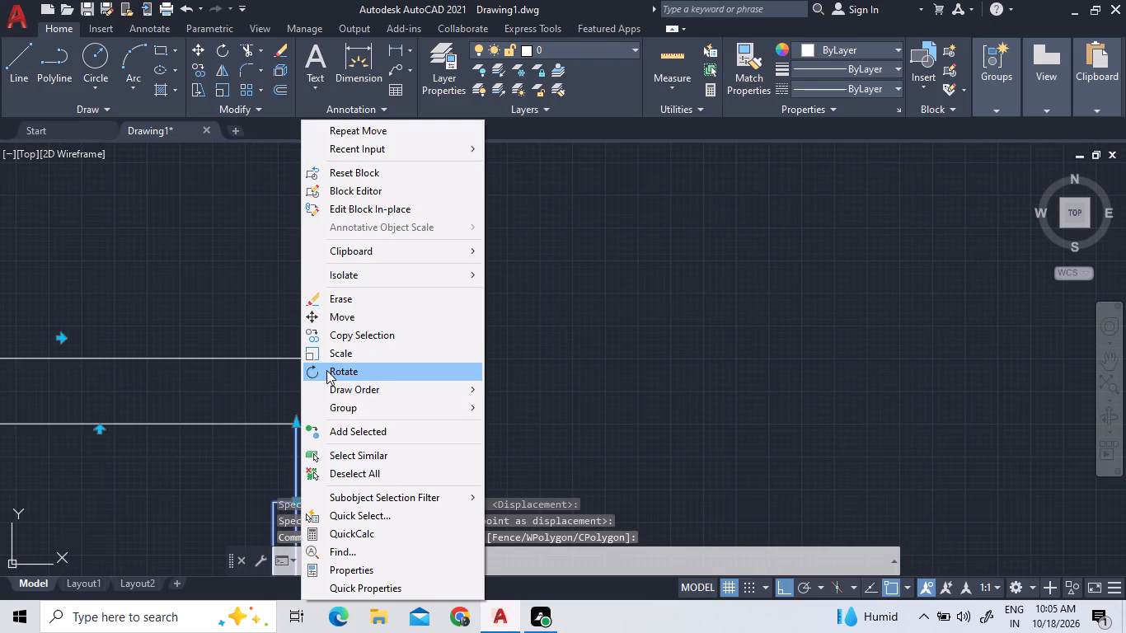
click(345, 315)
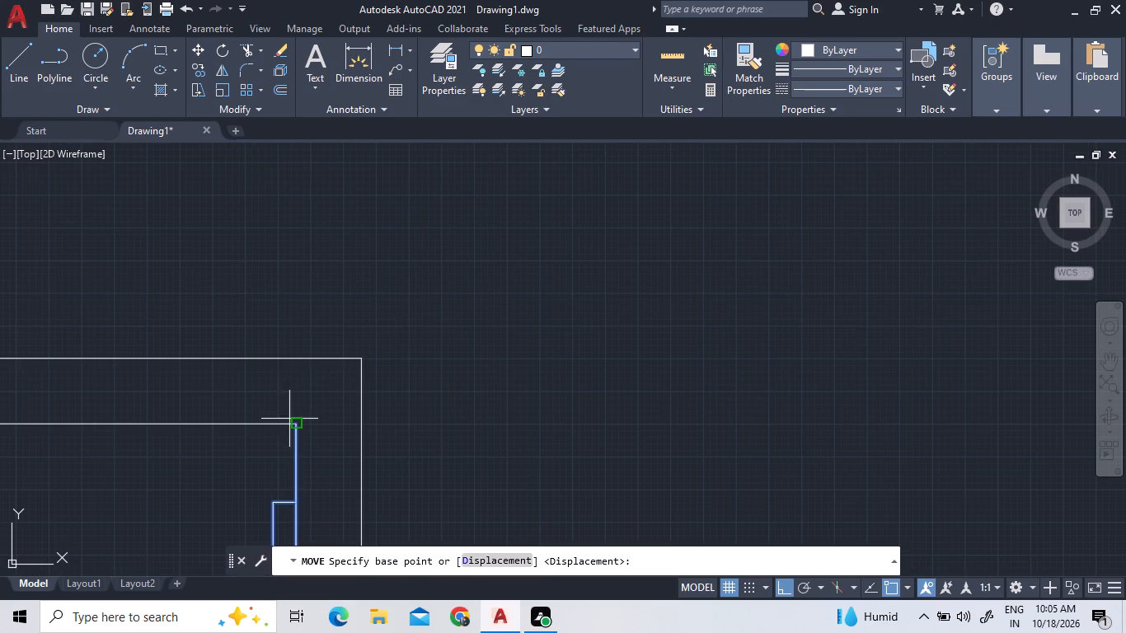
click(294, 424)
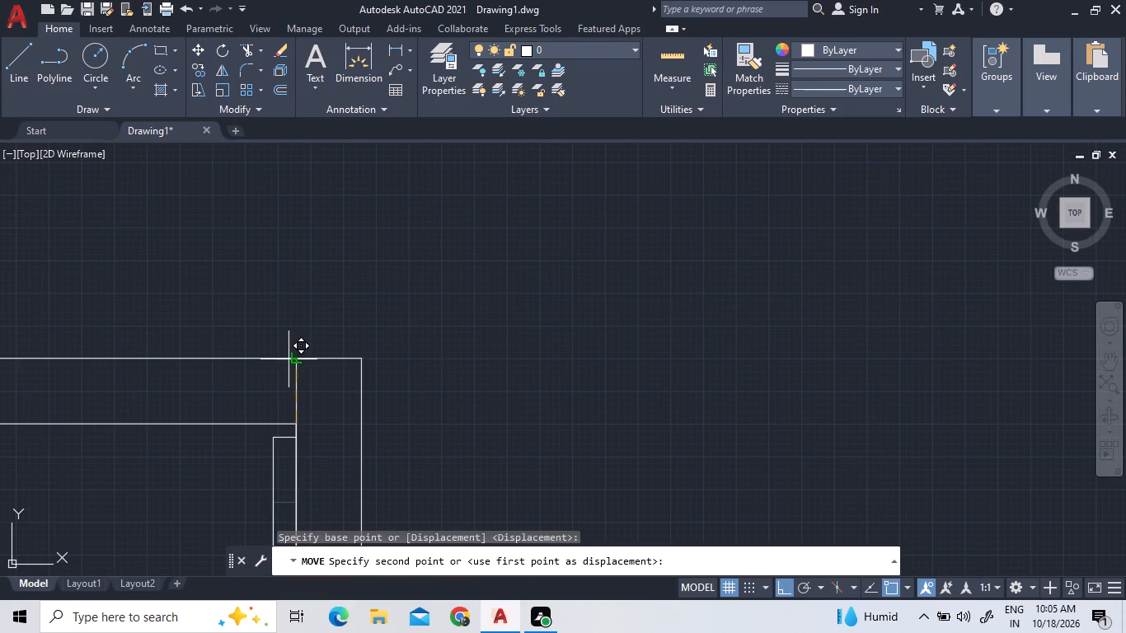
scroll(289, 359, up, 3)
click(314, 358)
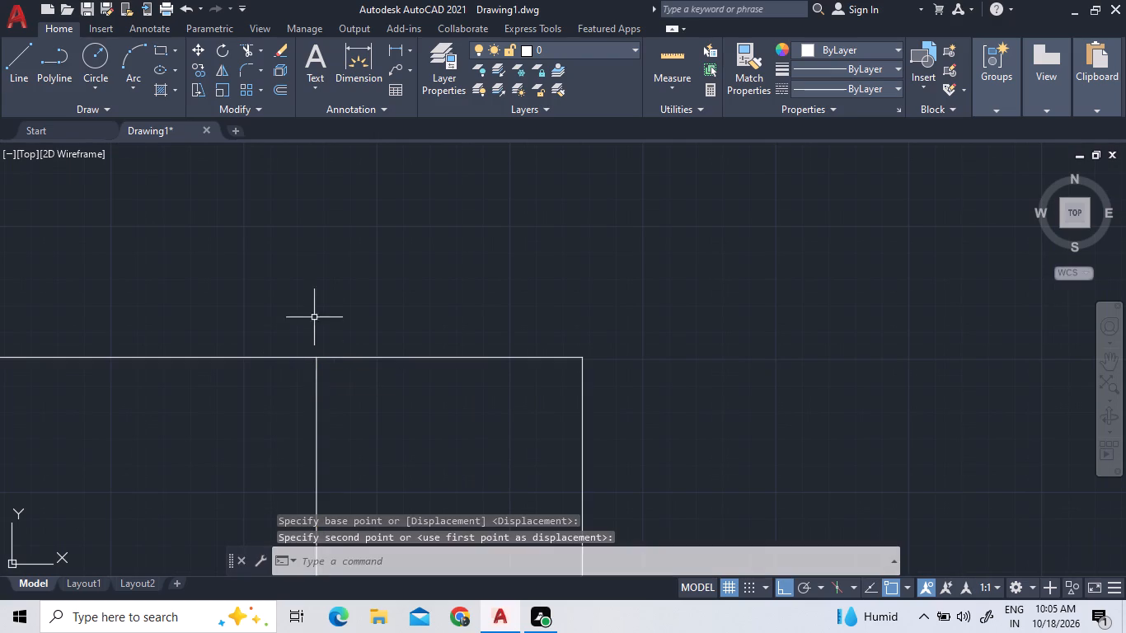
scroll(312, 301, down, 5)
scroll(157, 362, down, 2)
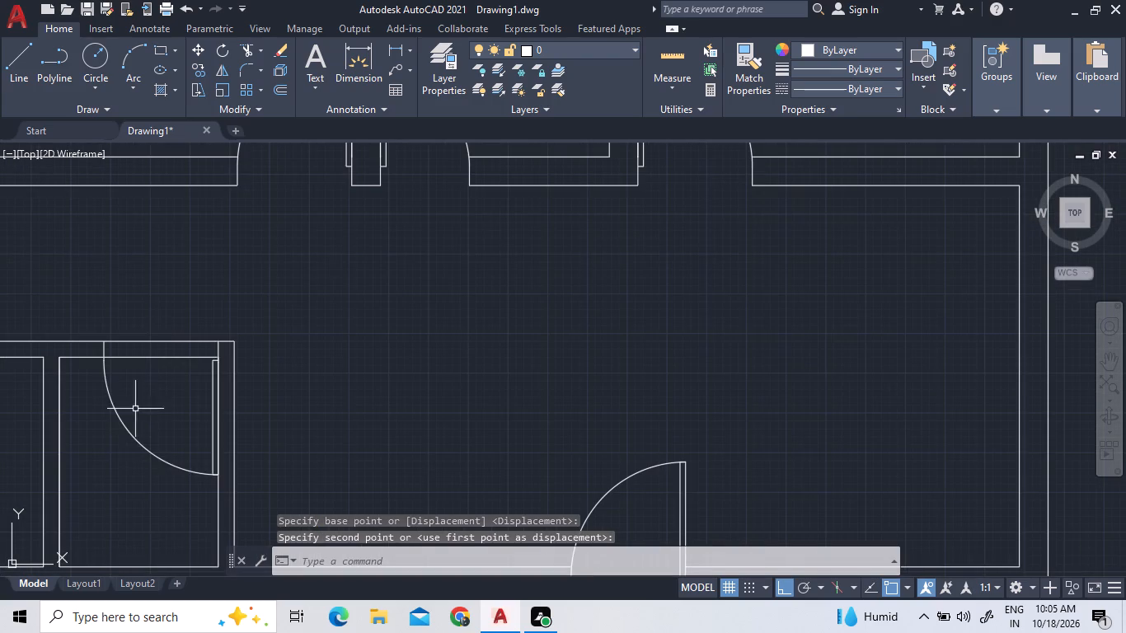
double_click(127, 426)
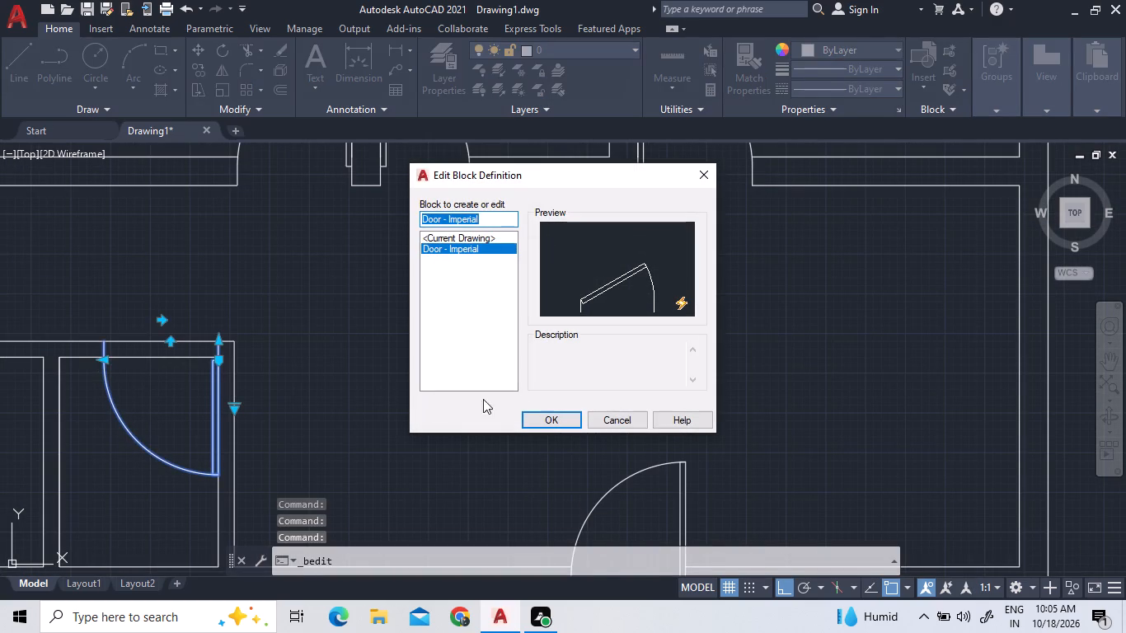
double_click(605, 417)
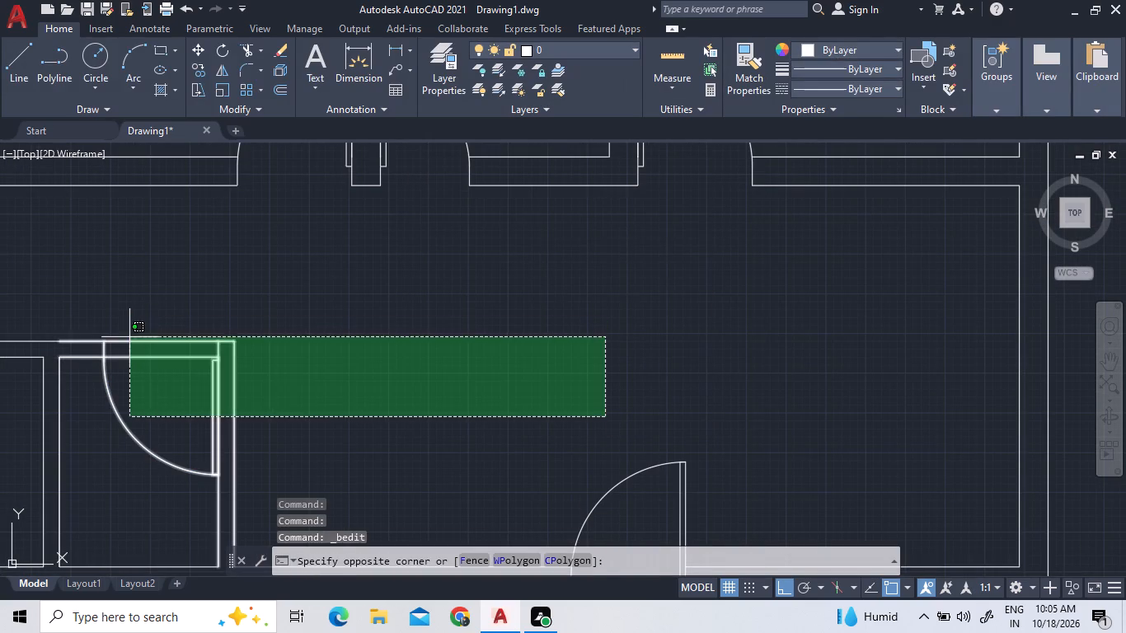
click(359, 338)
Resize the eastern small room's door to 2'-4" wide by bringing its west jamb toward the hinge side.
scroll(87, 356, up, 2)
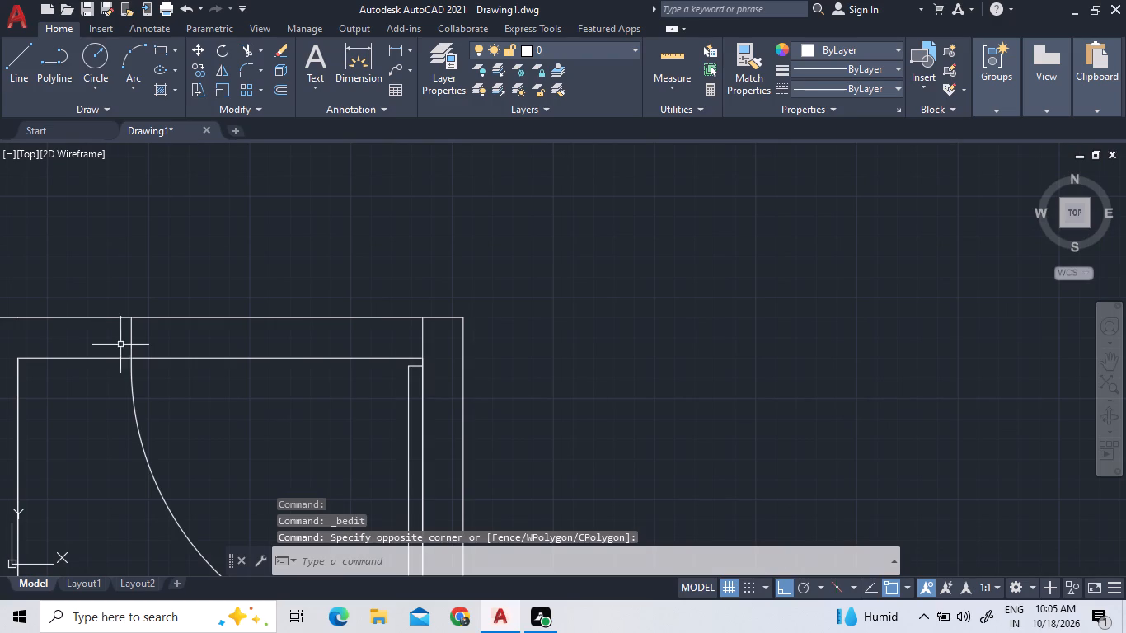
click(133, 341)
click(131, 366)
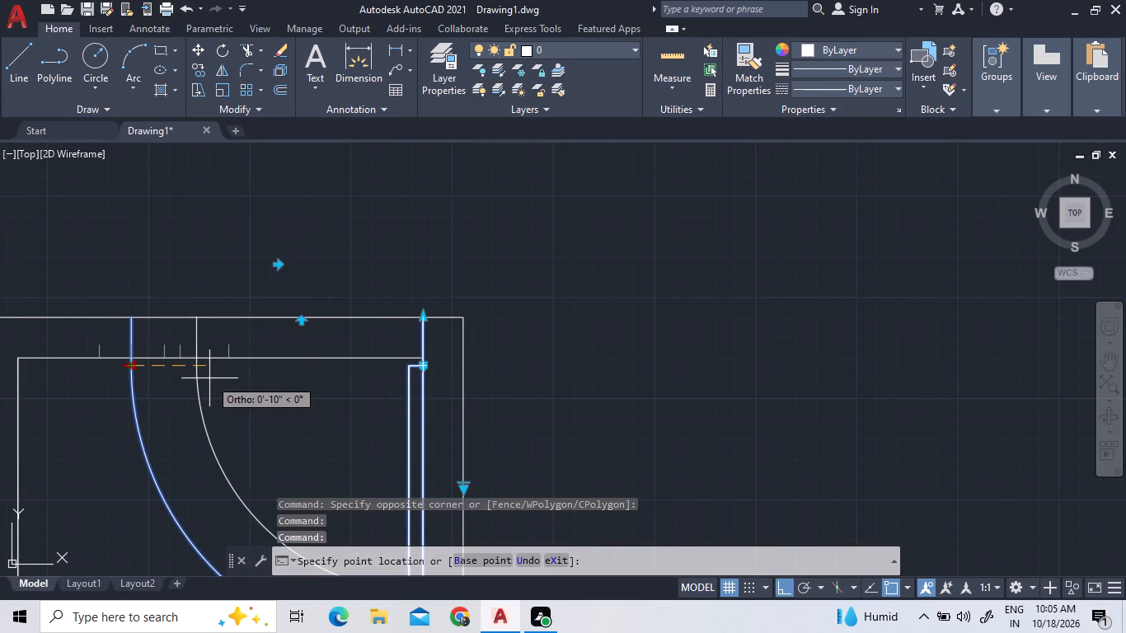
click(209, 378)
Quick-measure the resized door and the inside width of the eastern small room.
scroll(227, 271, down, 2)
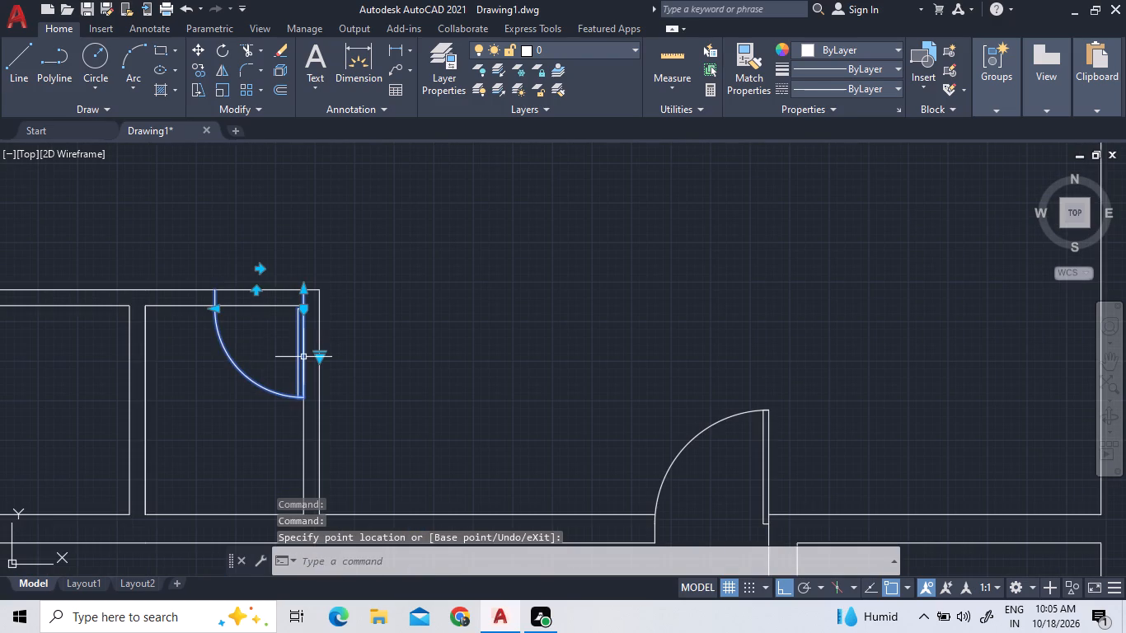
click(665, 56)
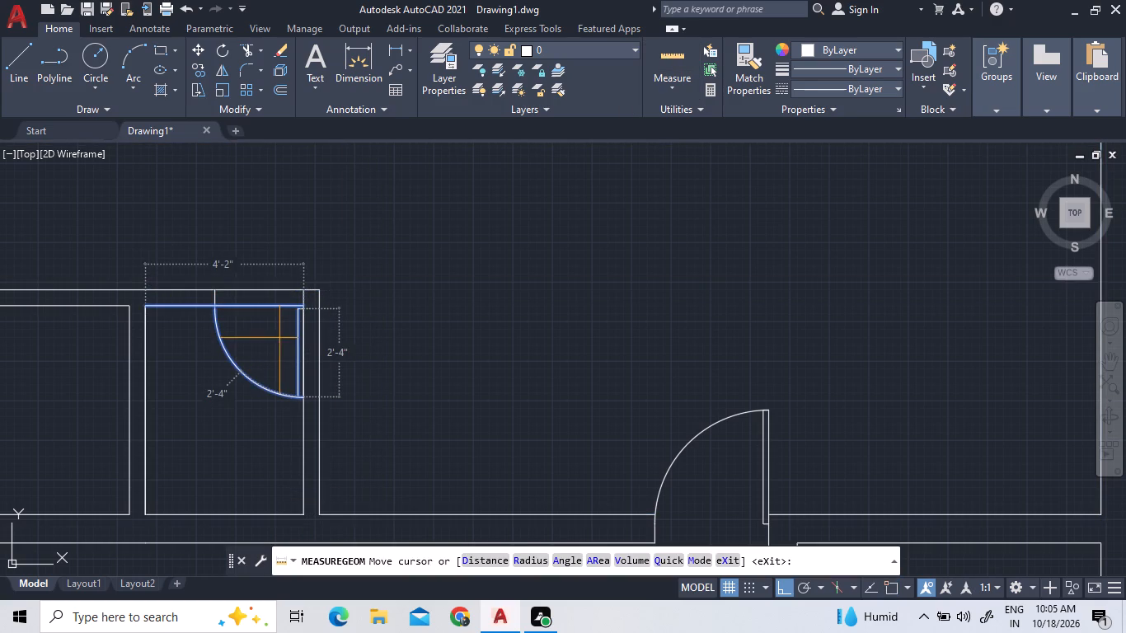
right_click(401, 294)
click(412, 298)
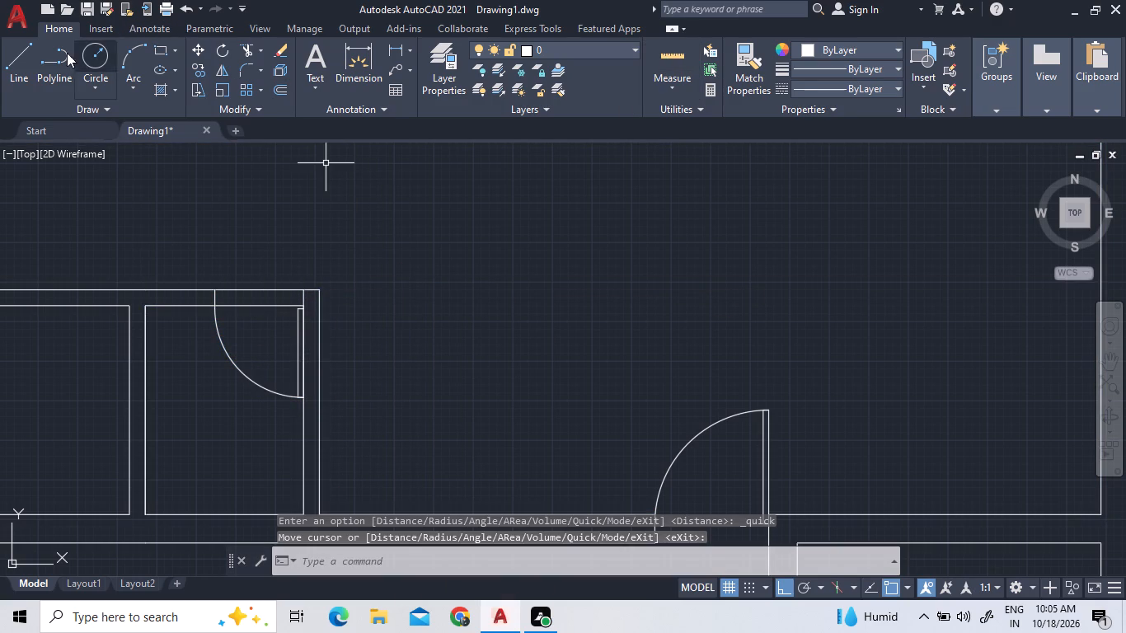
Trim both lines of the eastern small room's top wall between the door jambs to open the doorway.
click(252, 49)
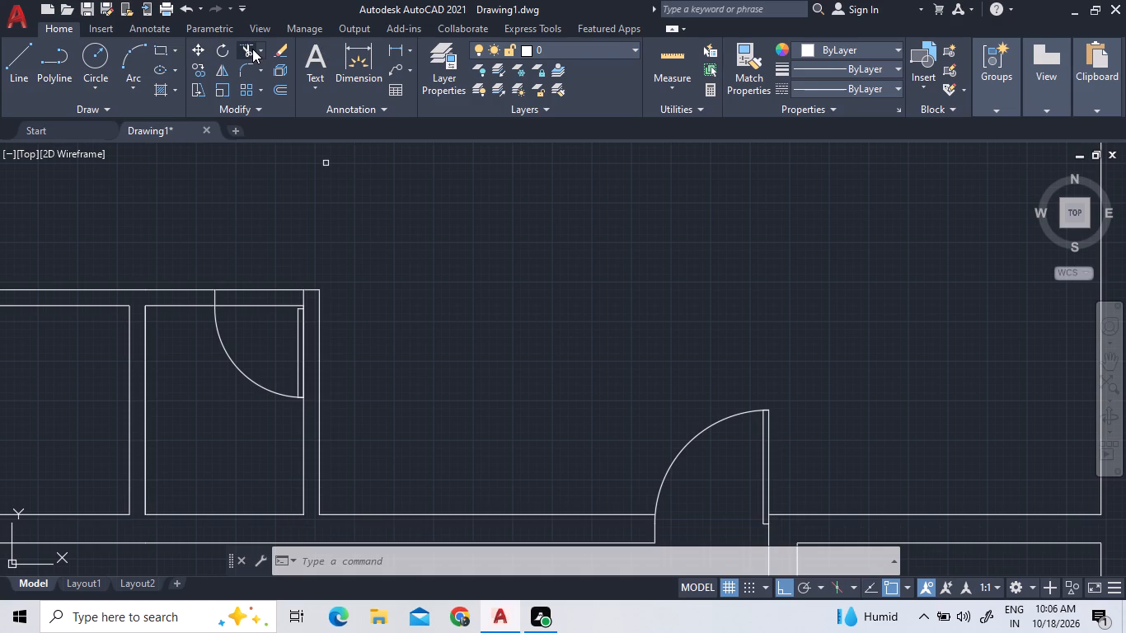
click(272, 288)
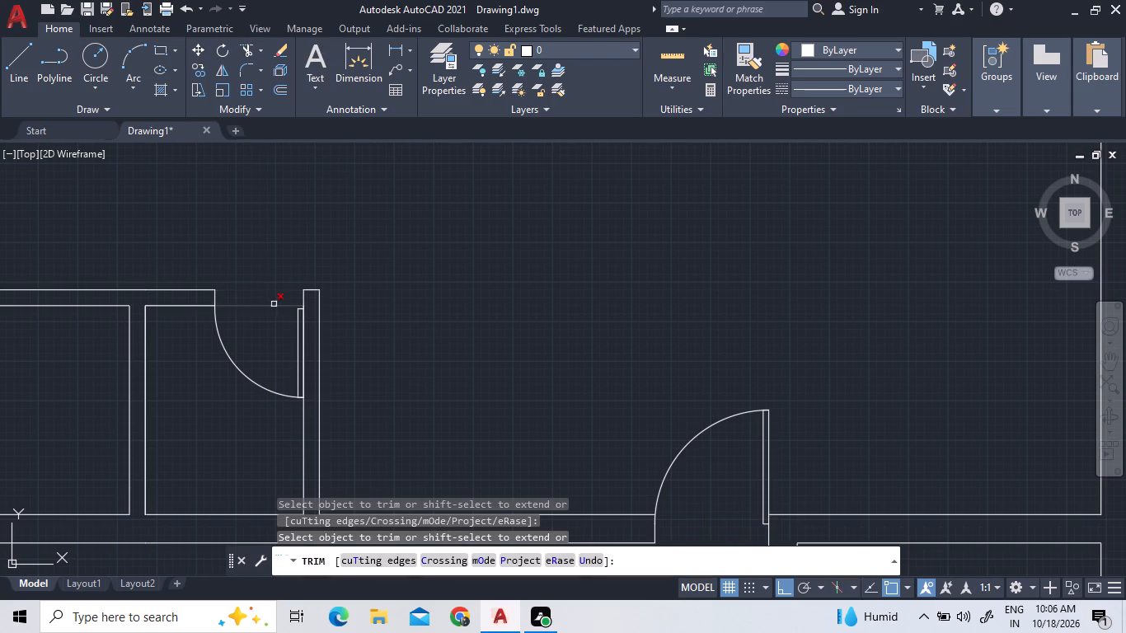
click(274, 304)
scroll(268, 290, down, 2)
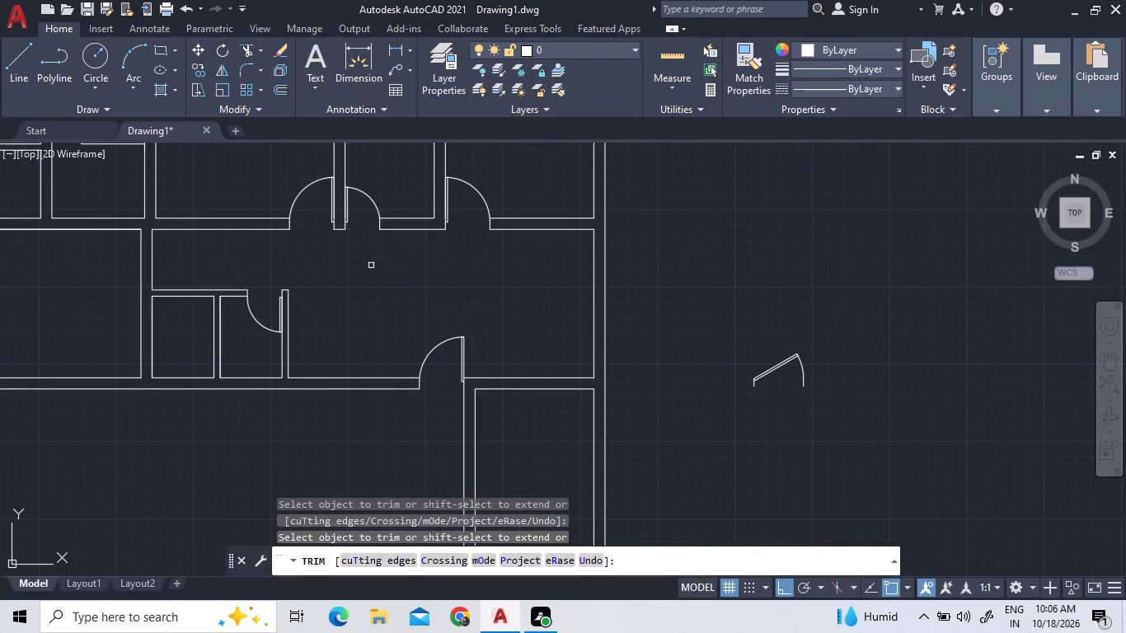
right_click(372, 270)
double_click(385, 281)
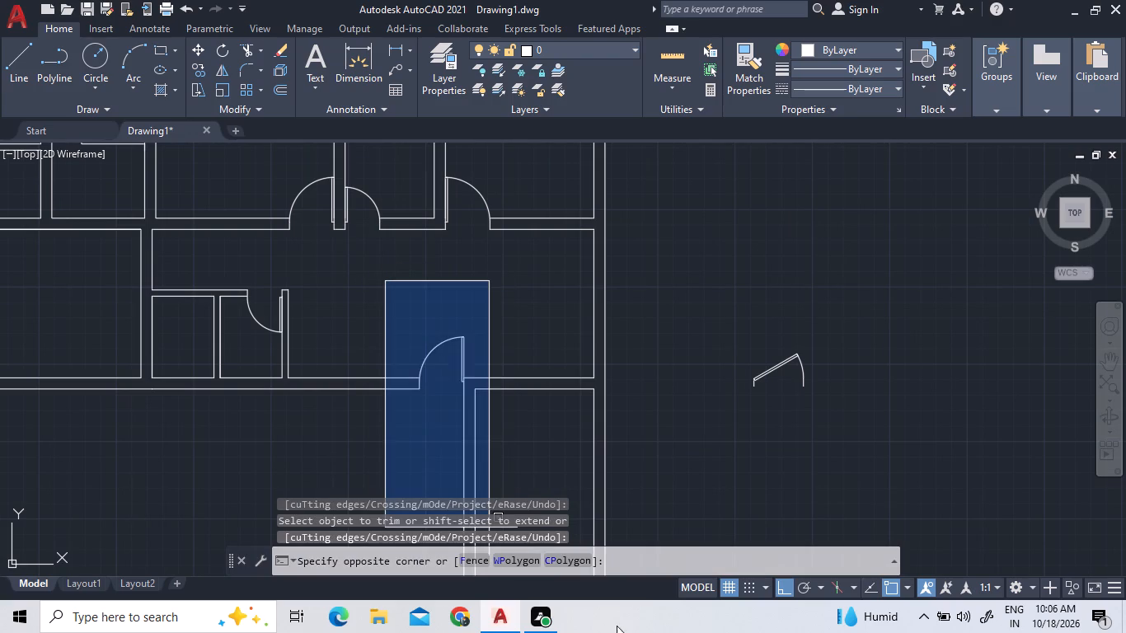
click(462, 258)
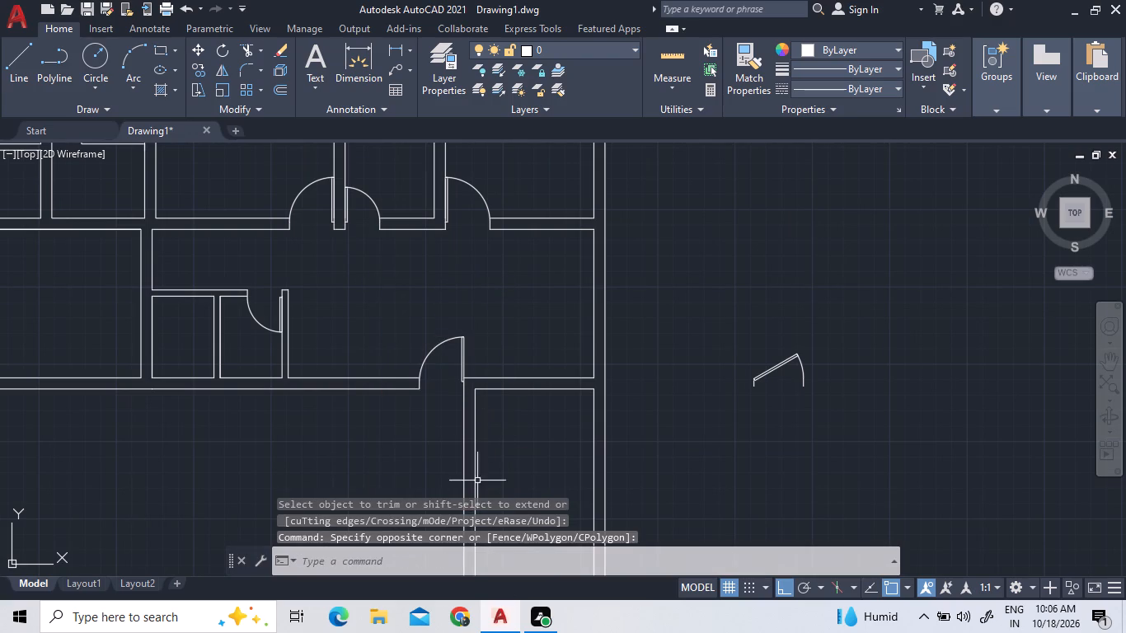
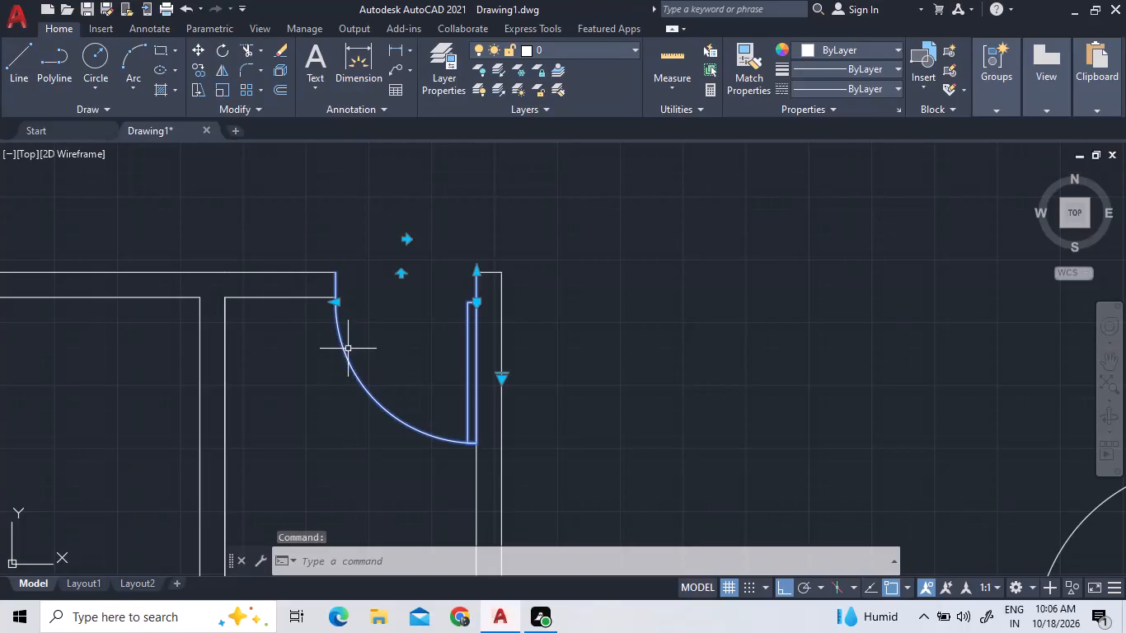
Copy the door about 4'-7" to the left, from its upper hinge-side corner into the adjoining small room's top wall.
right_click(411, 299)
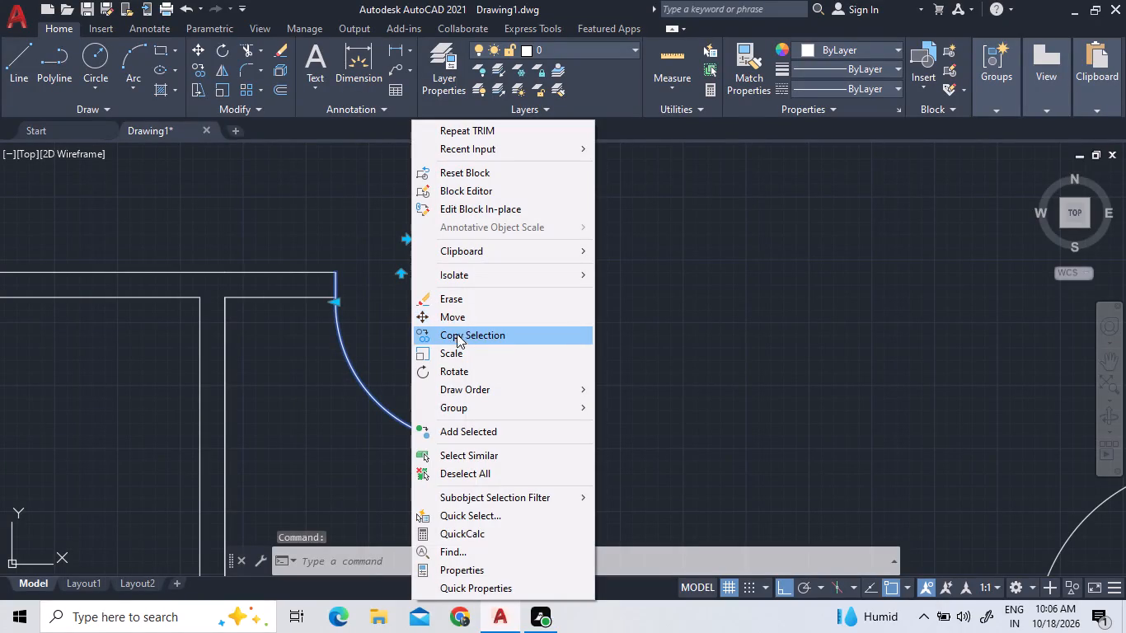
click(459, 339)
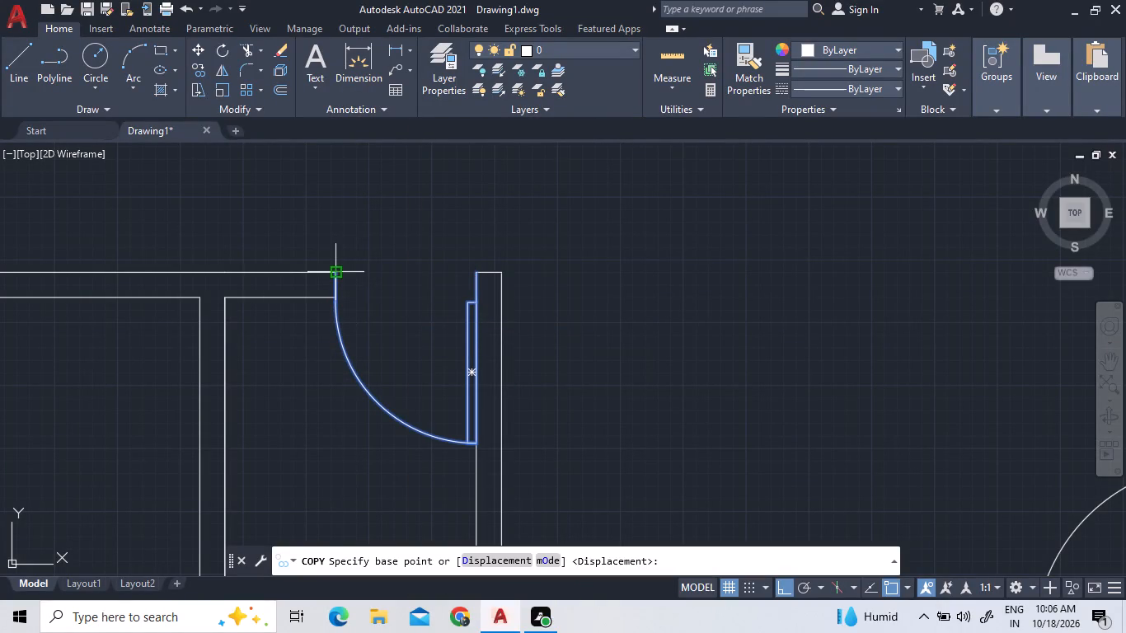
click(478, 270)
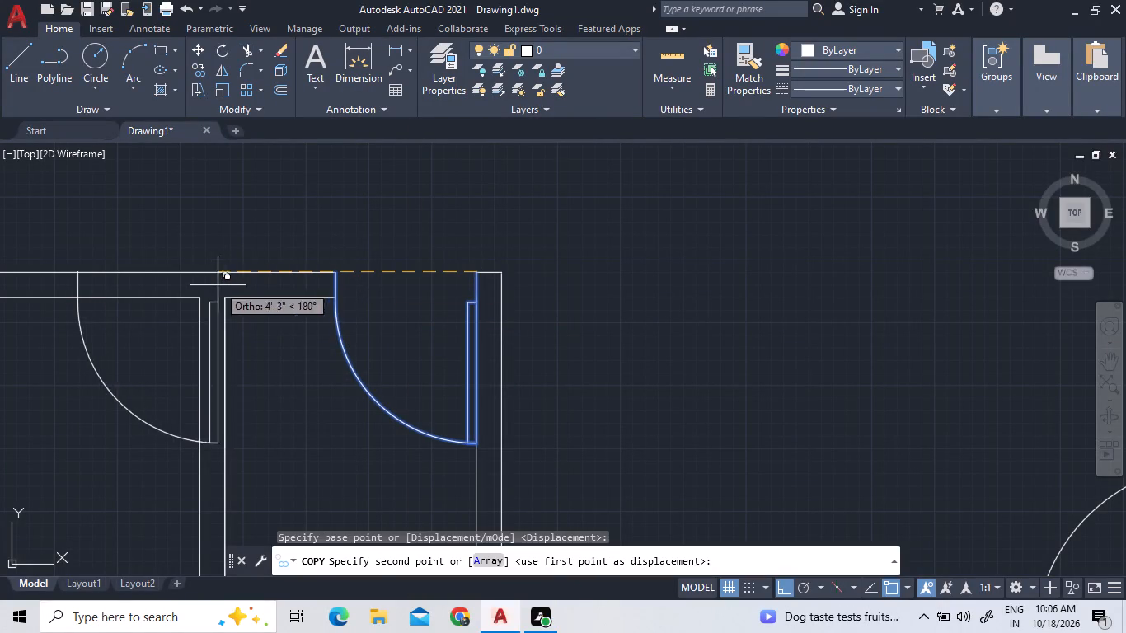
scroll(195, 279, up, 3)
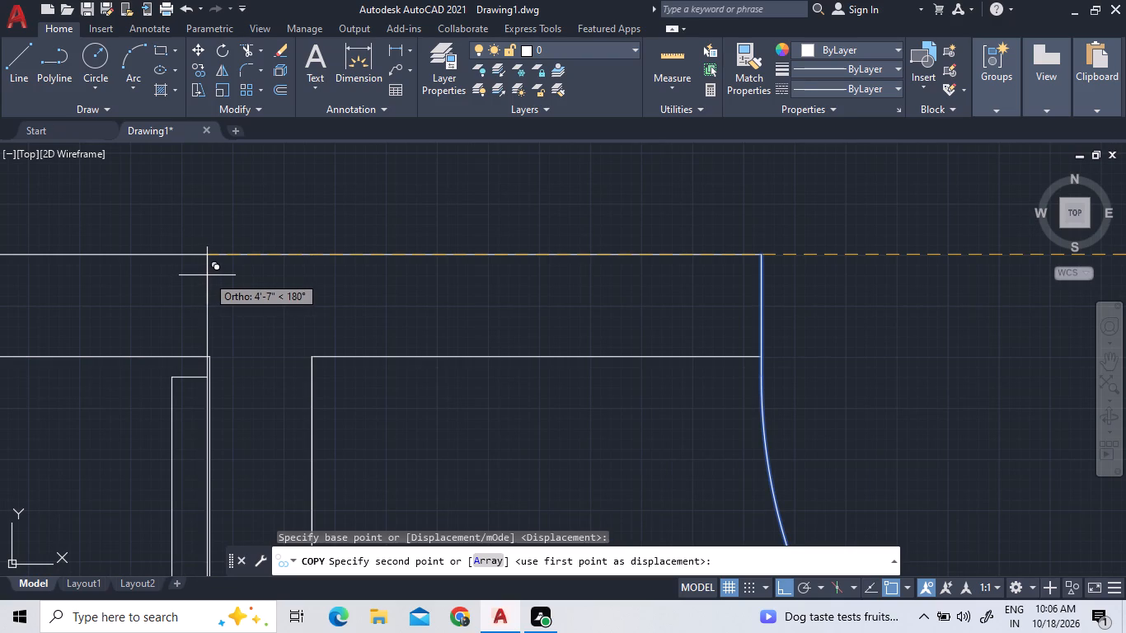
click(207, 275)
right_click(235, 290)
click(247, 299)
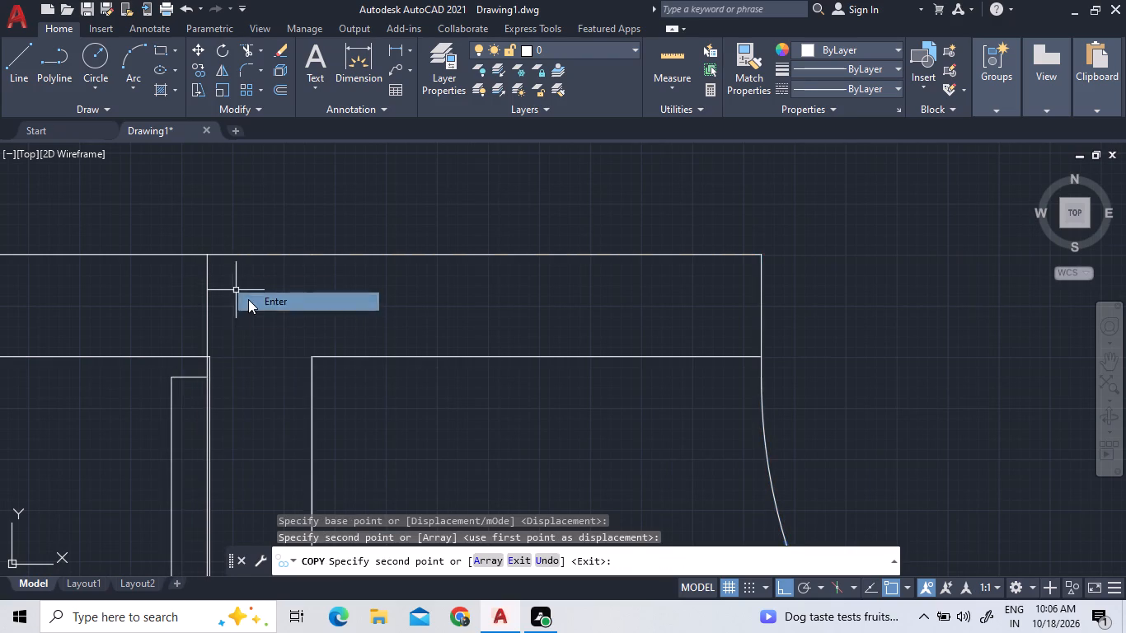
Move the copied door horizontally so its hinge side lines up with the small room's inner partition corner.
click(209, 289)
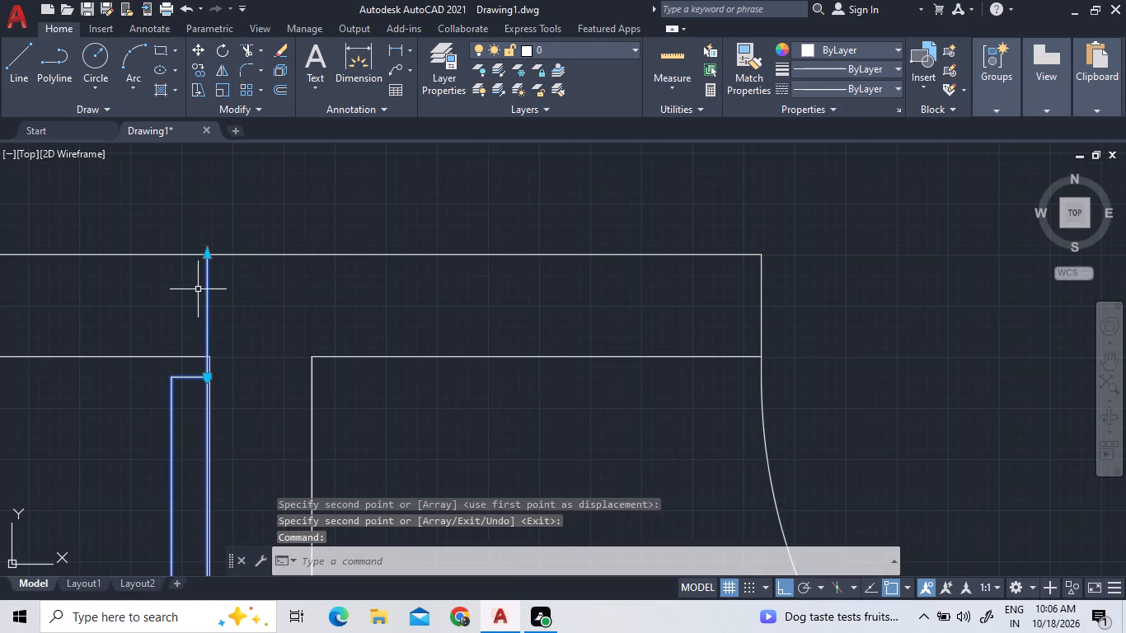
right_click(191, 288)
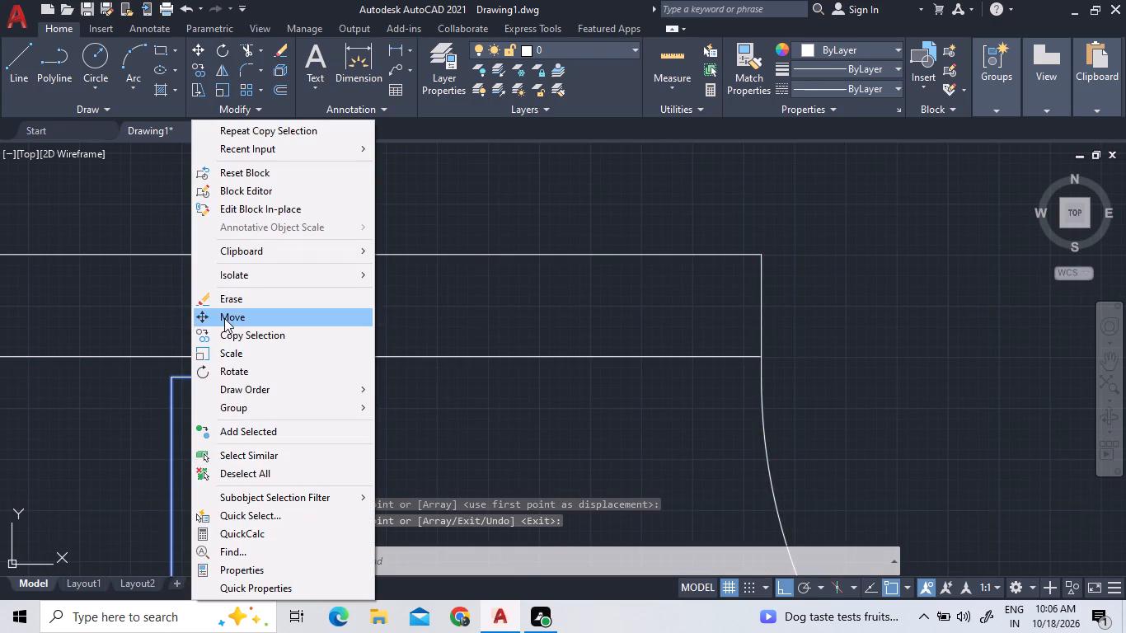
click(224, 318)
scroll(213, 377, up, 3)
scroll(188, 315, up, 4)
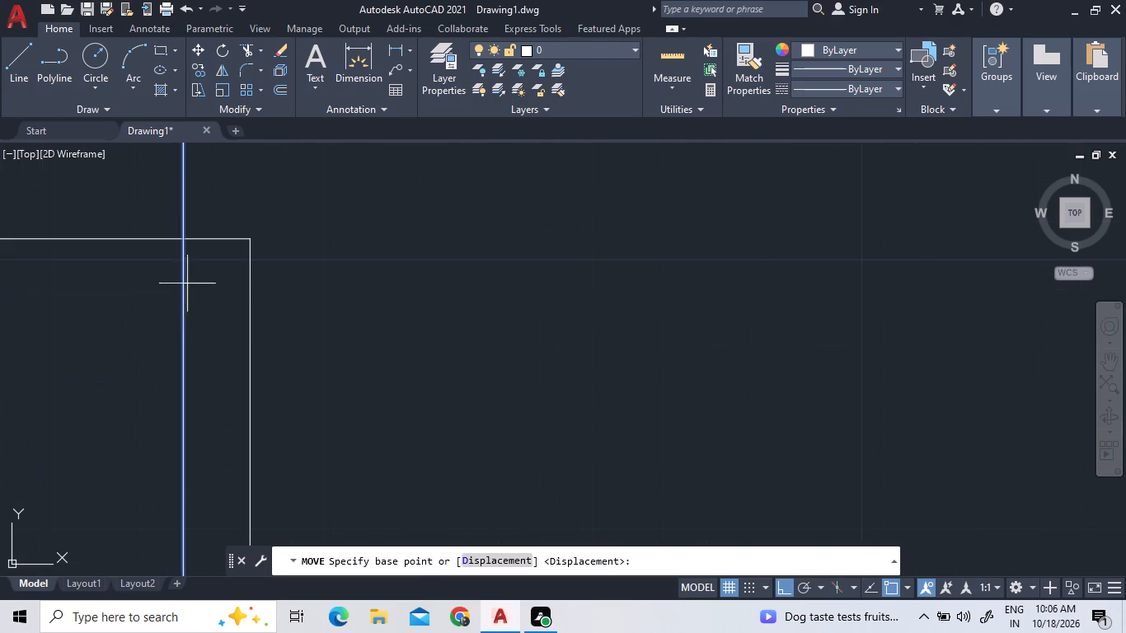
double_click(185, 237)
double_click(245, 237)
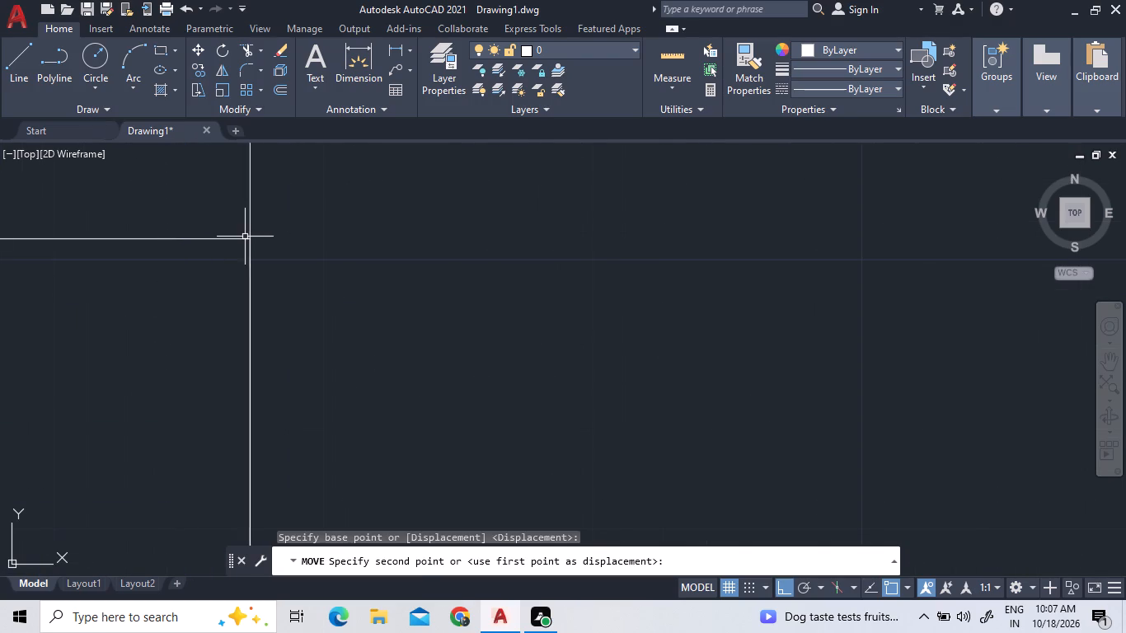
Measure the top wall and opening distances around the copied door with the quick Measure tool.
scroll(302, 251, down, 12)
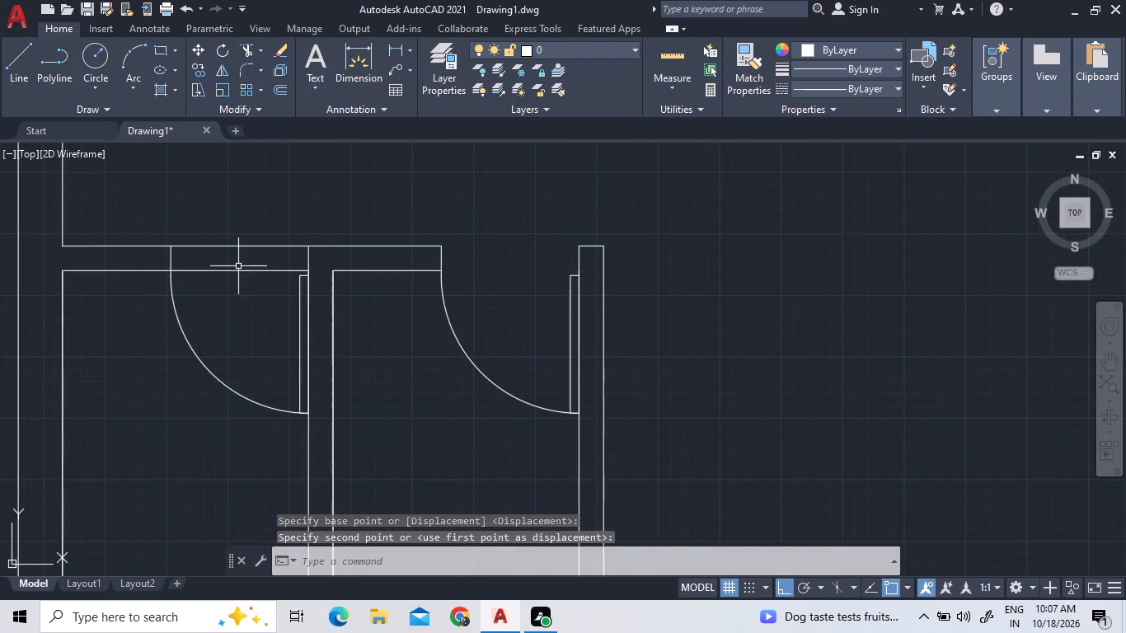
click(195, 358)
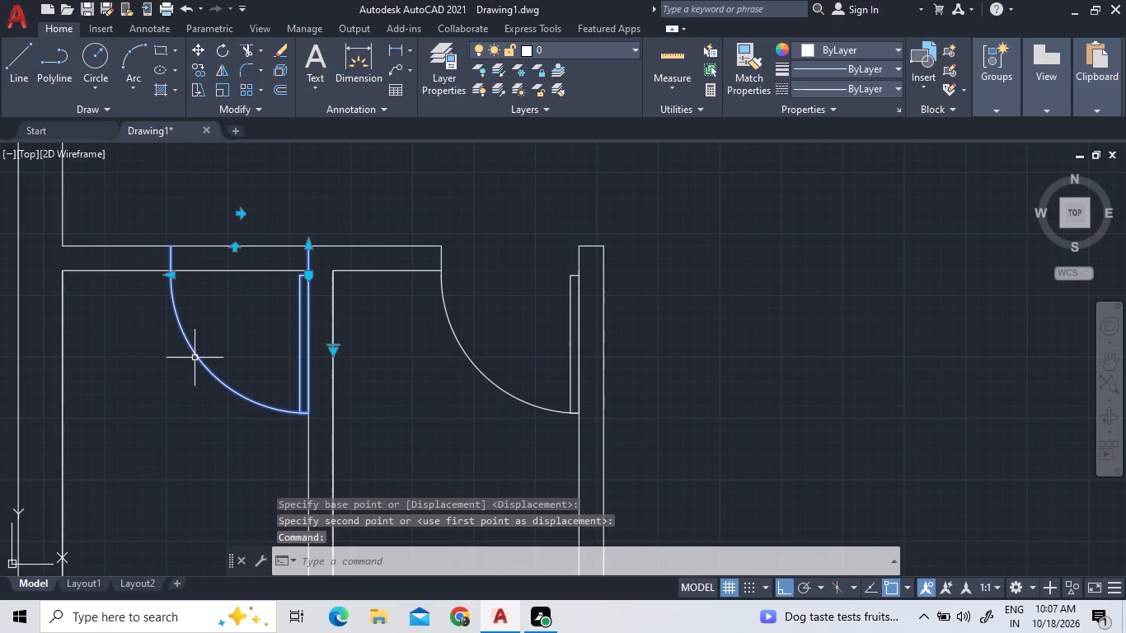
click(663, 69)
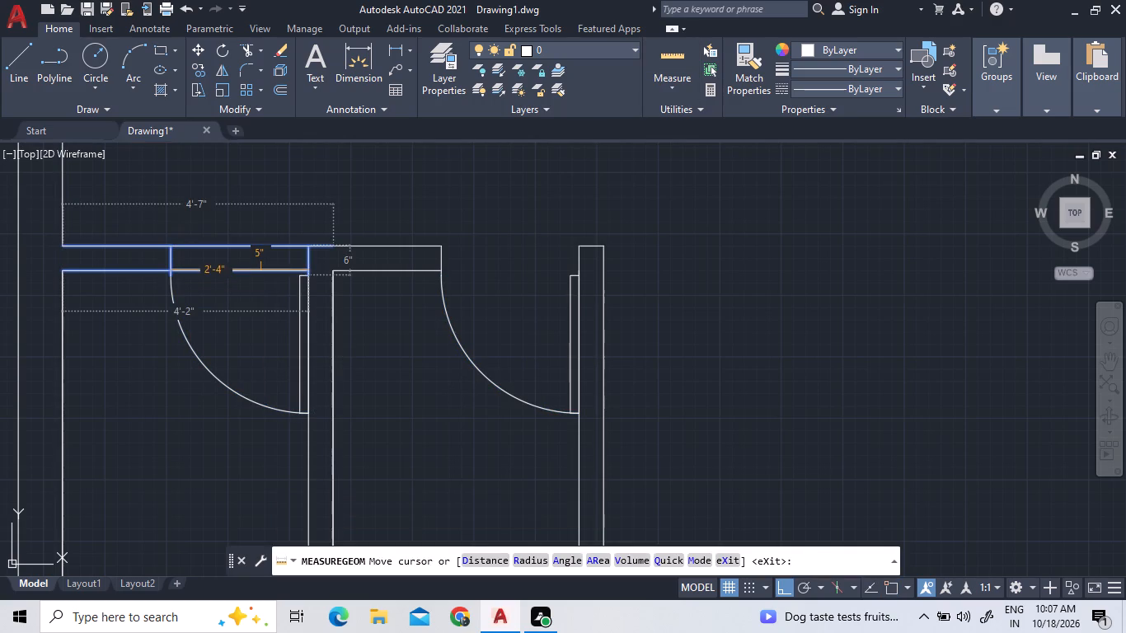
right_click(259, 218)
click(270, 223)
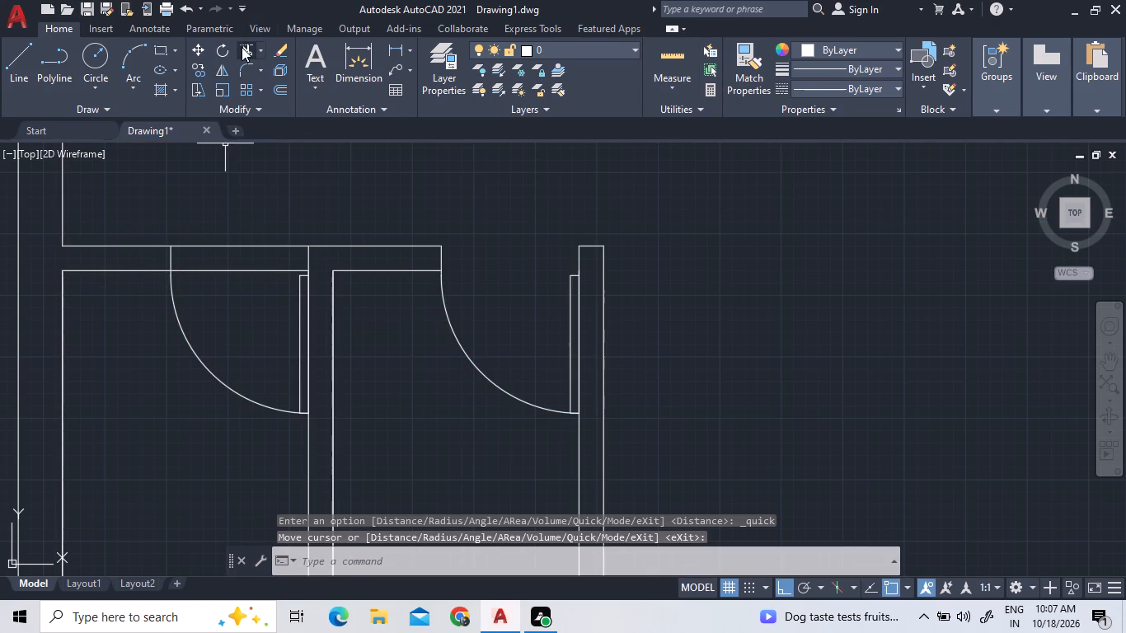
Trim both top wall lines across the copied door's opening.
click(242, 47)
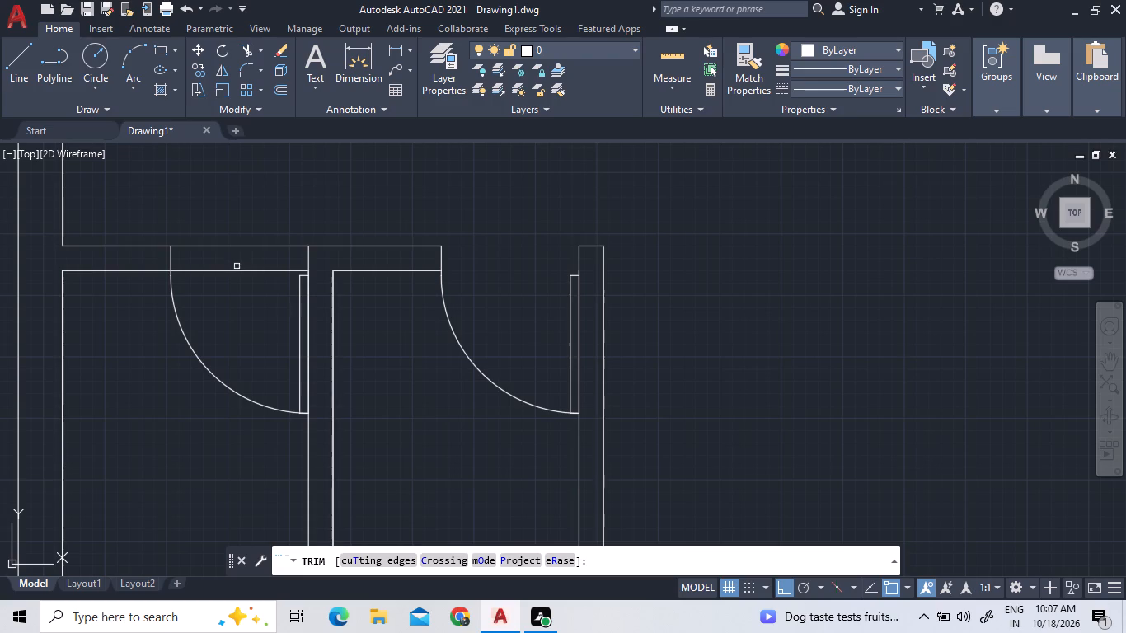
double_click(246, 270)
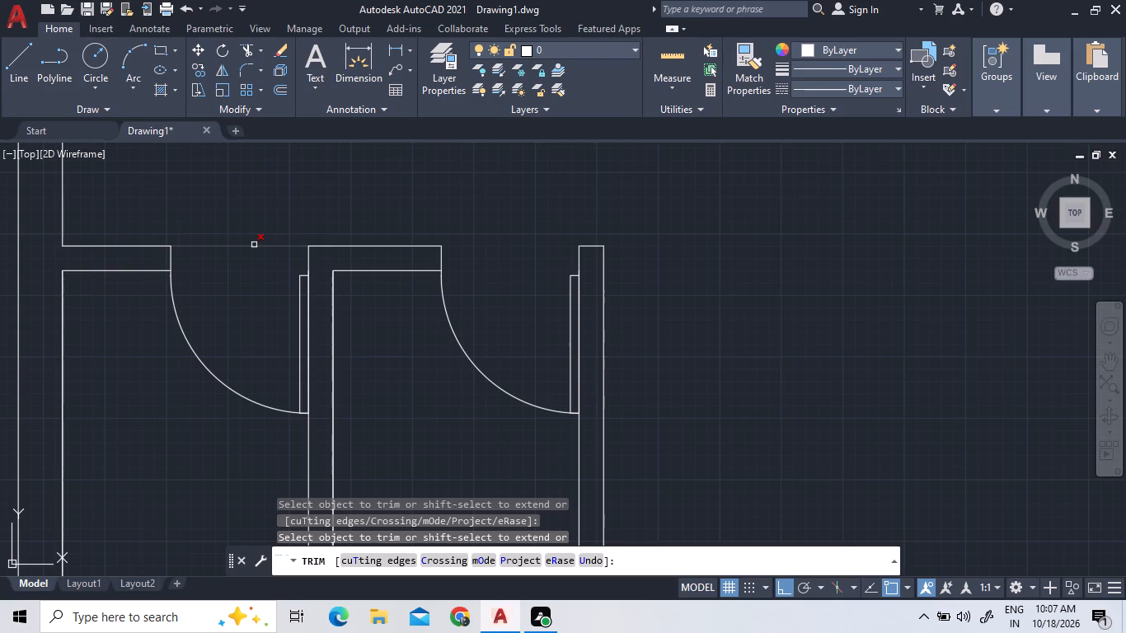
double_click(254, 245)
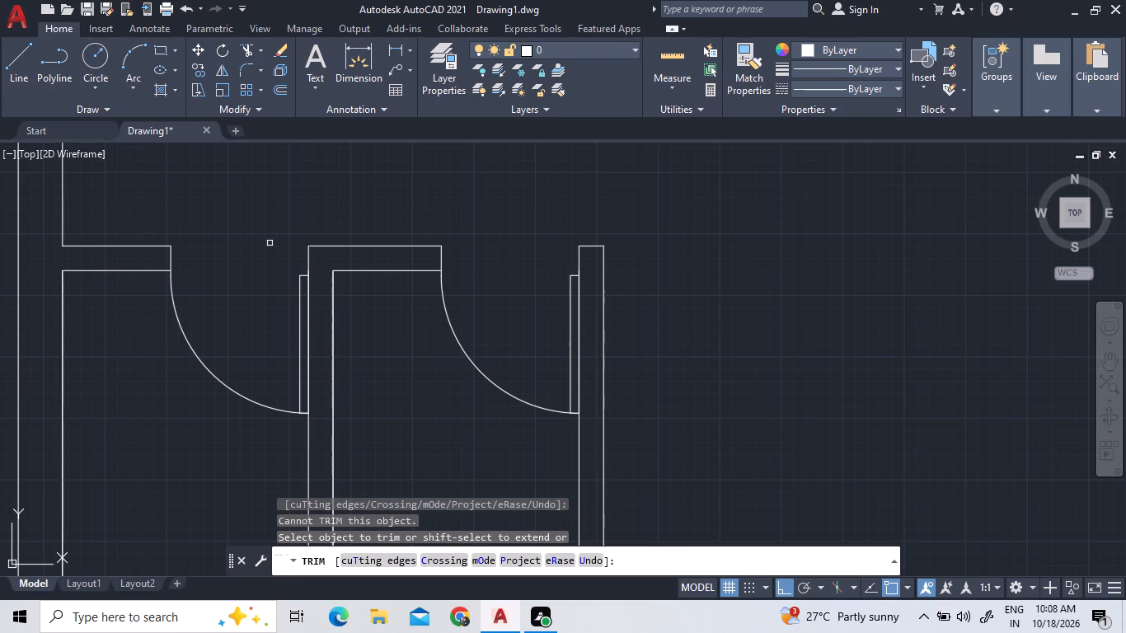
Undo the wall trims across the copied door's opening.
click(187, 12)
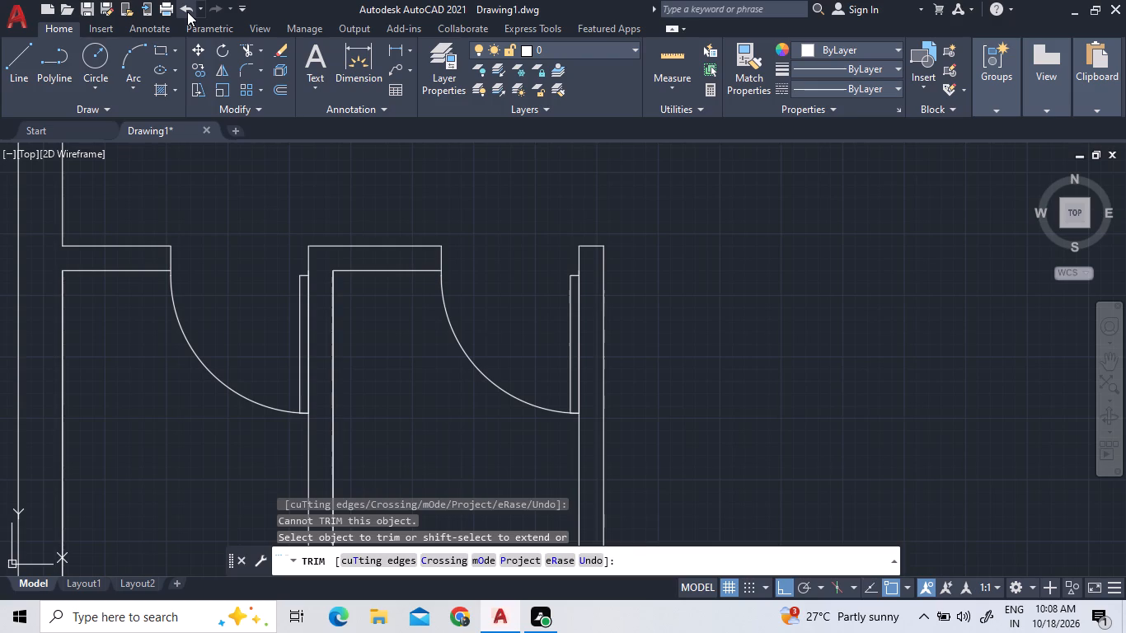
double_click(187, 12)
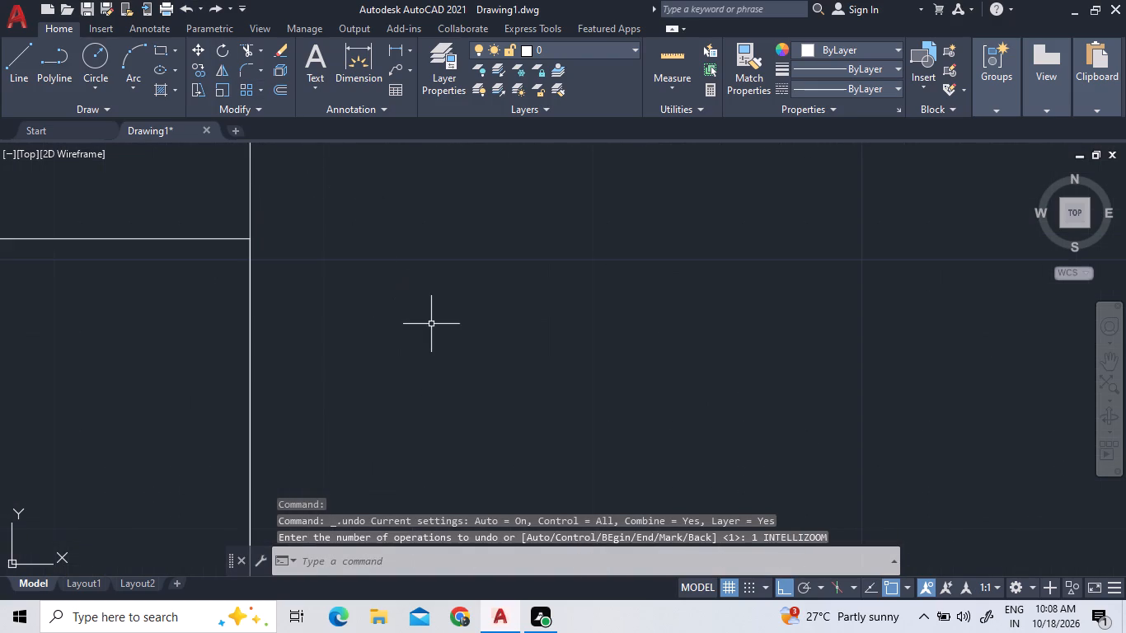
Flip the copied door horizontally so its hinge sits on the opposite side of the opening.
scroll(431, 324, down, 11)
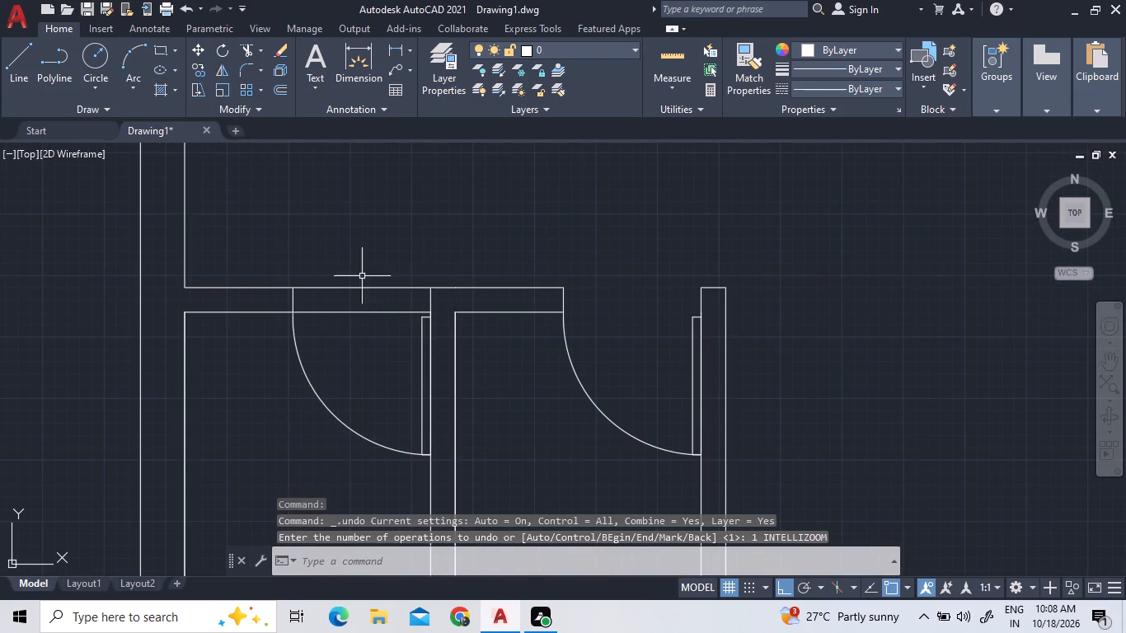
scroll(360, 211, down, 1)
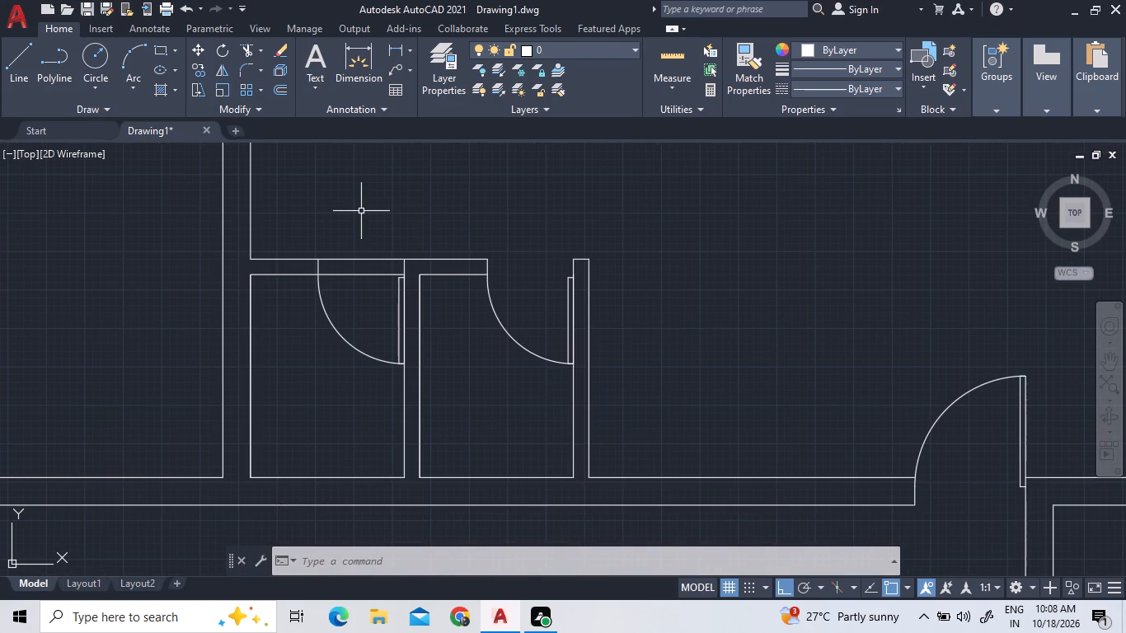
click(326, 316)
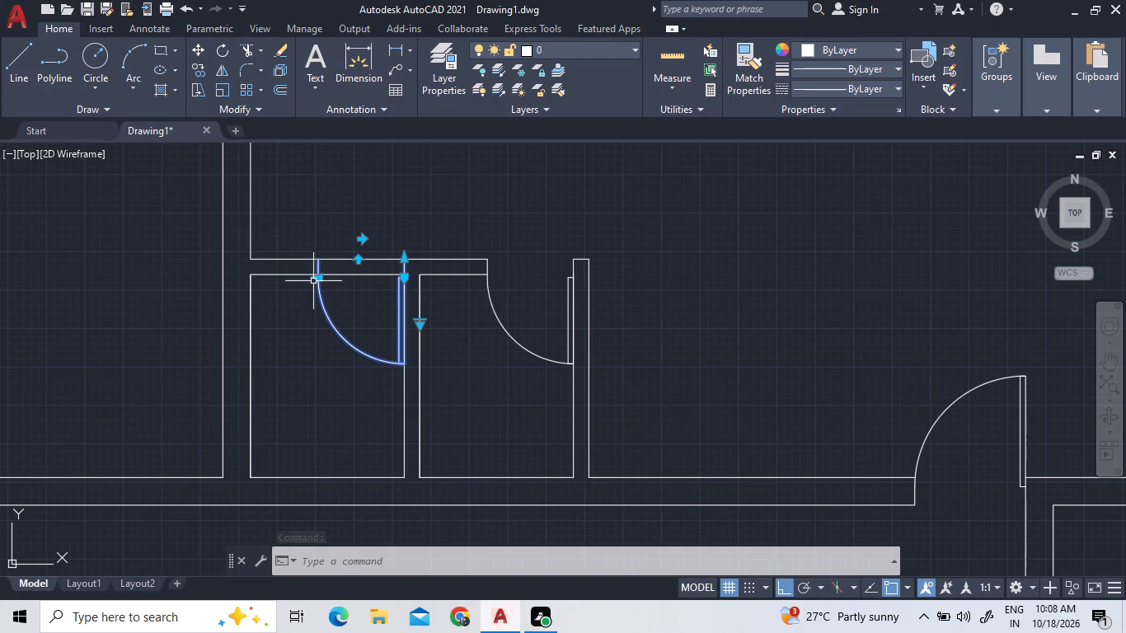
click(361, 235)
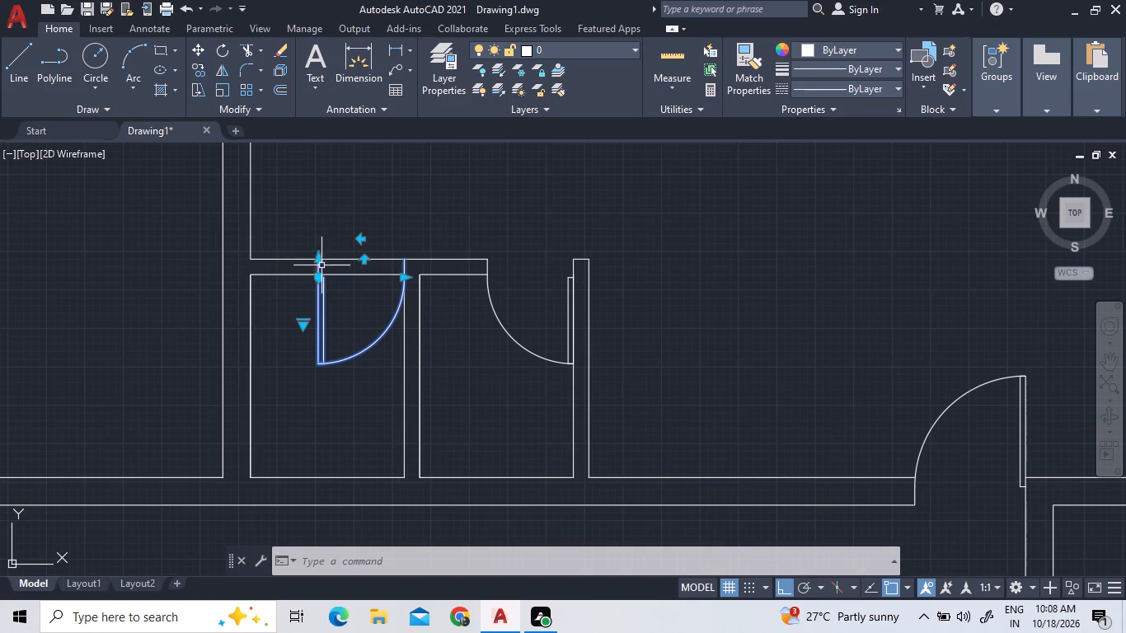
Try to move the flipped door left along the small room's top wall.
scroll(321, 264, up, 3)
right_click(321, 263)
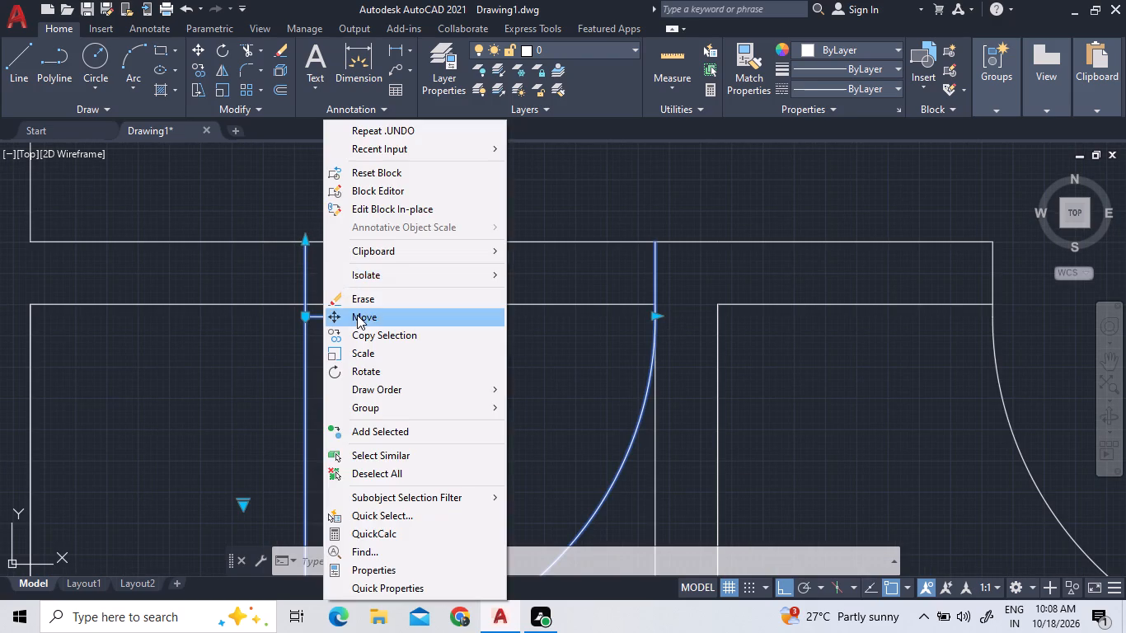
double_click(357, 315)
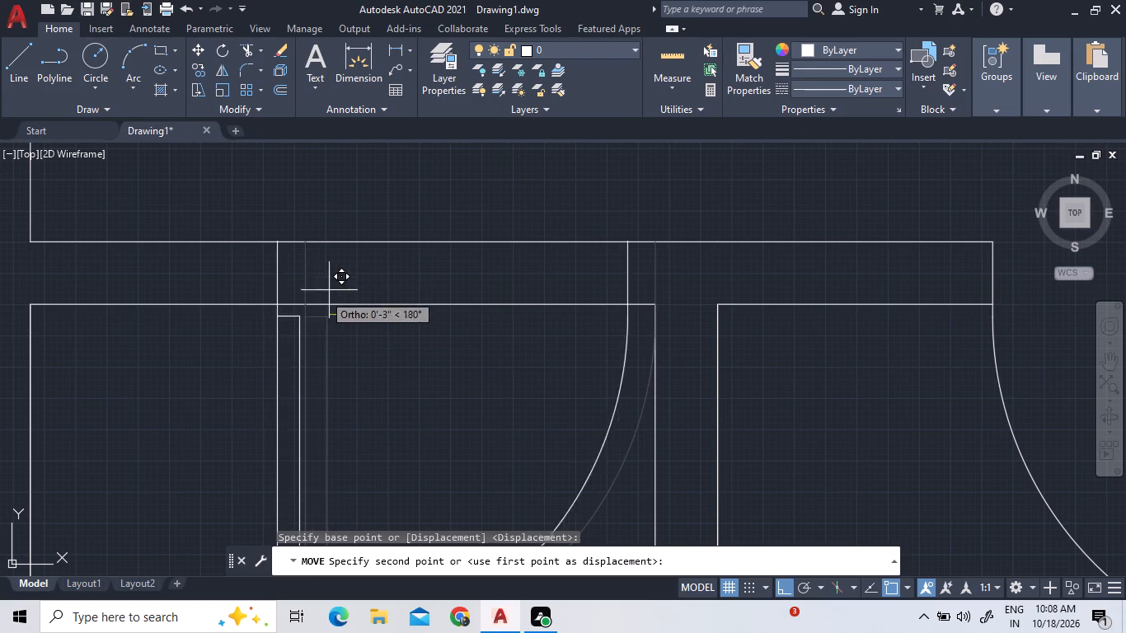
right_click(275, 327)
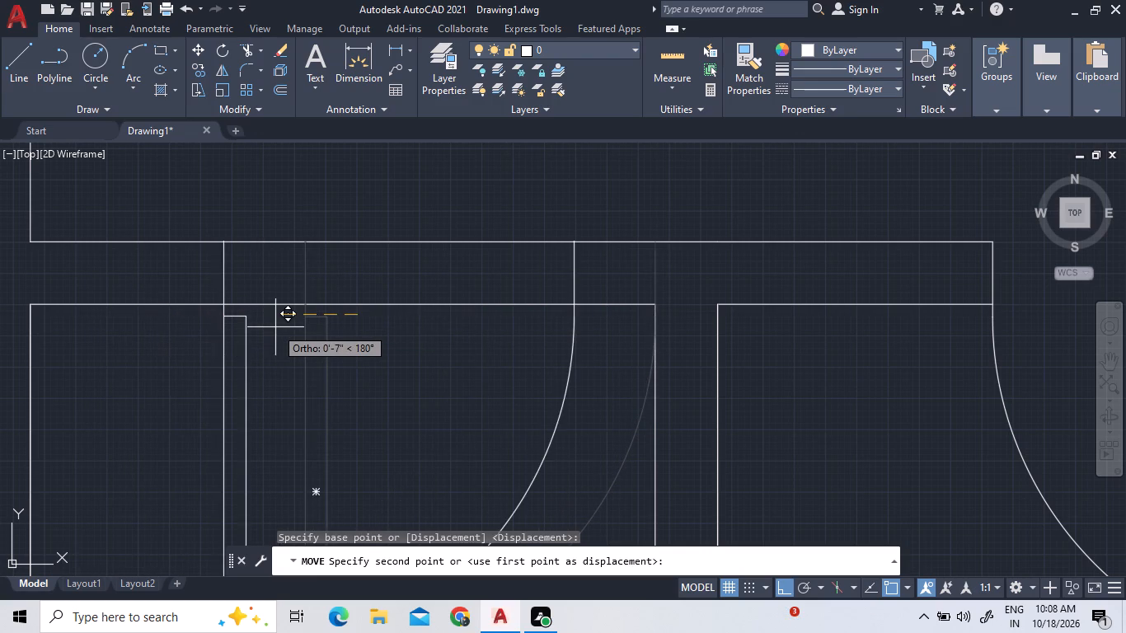
Erase the two stray doors lying far above the floor plan.
scroll(284, 318, down, 13)
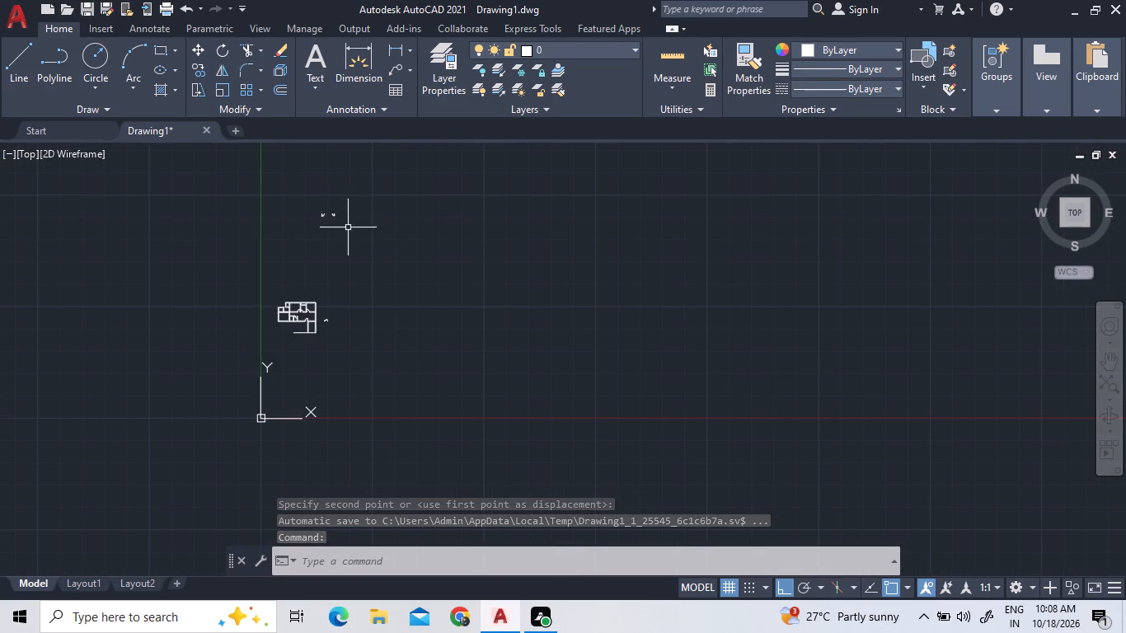
double_click(348, 228)
click(284, 181)
key(Delete)
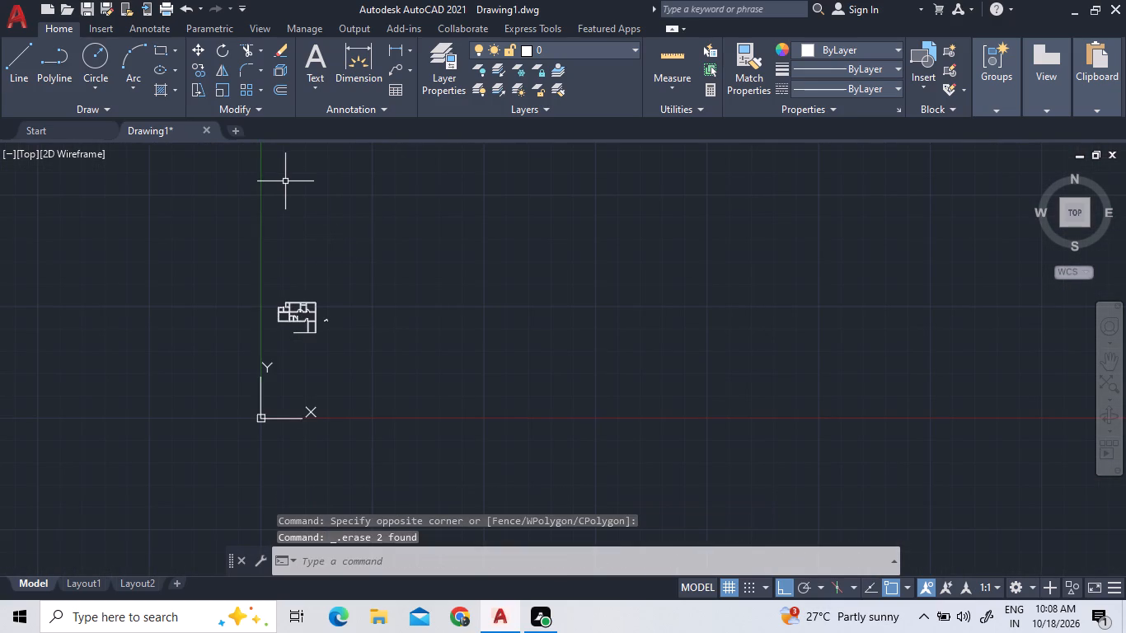
Copy the remaining small room's door slightly over 6' to the left into the top wall of the adjoining small room.
scroll(338, 317, up, 3)
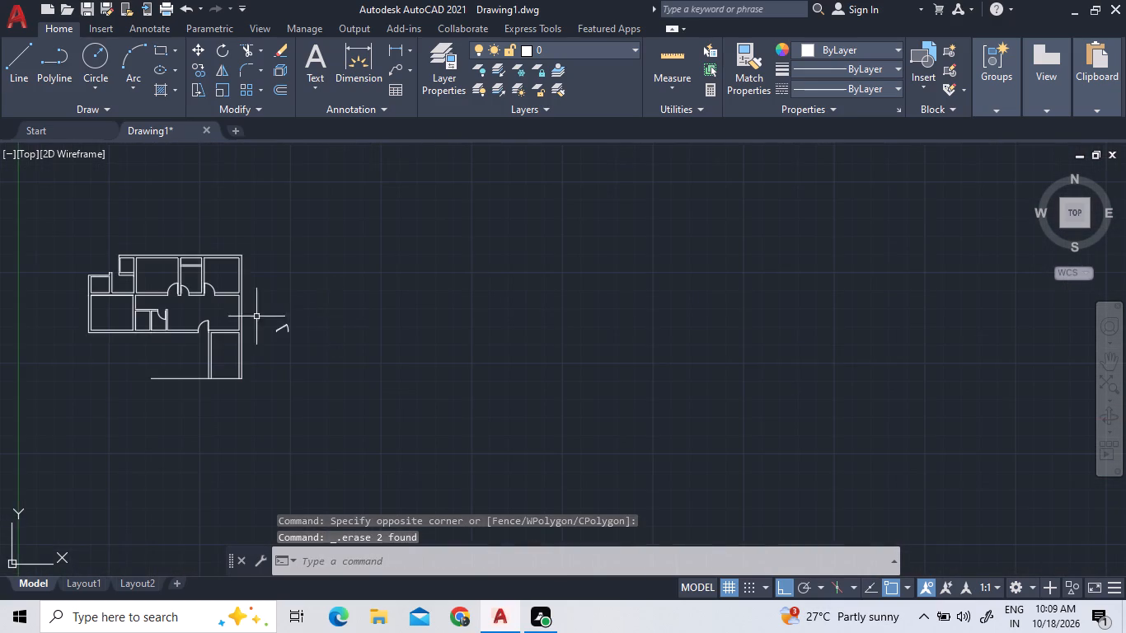
scroll(232, 322, up, 4)
scroll(631, 420, down, 4)
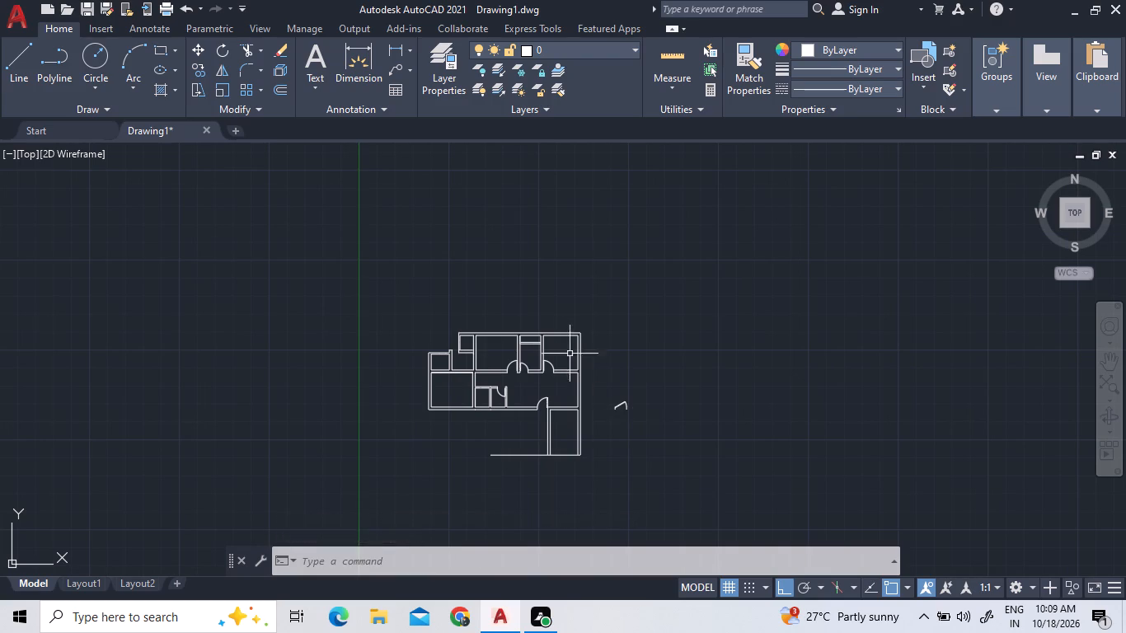
scroll(512, 402, up, 4)
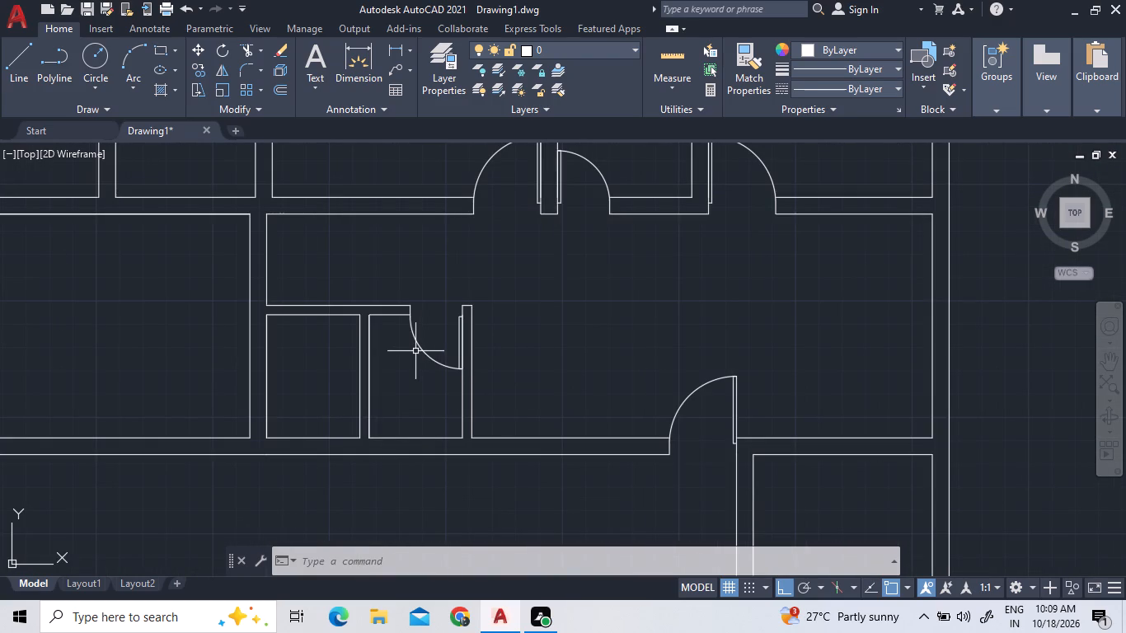
click(416, 345)
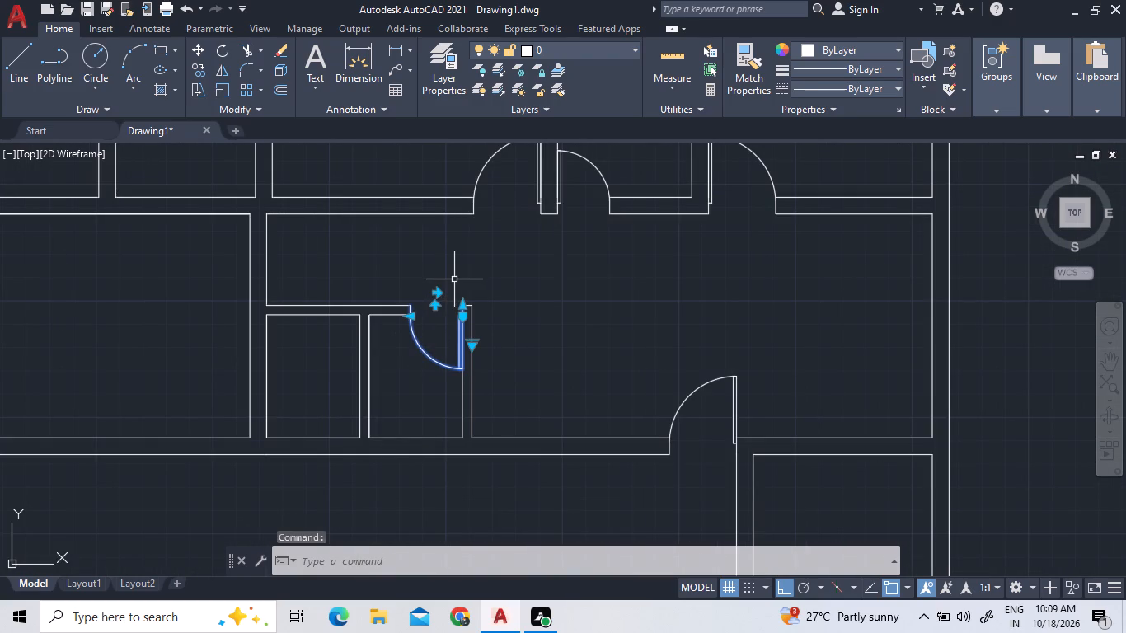
right_click(453, 279)
double_click(480, 327)
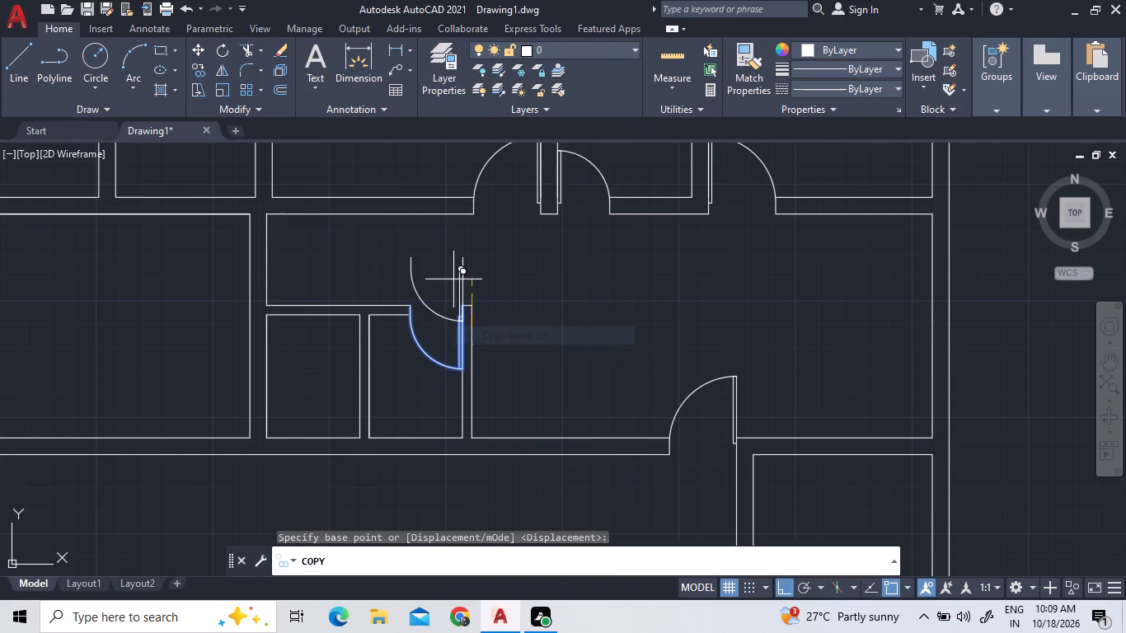
scroll(335, 330, up, 2)
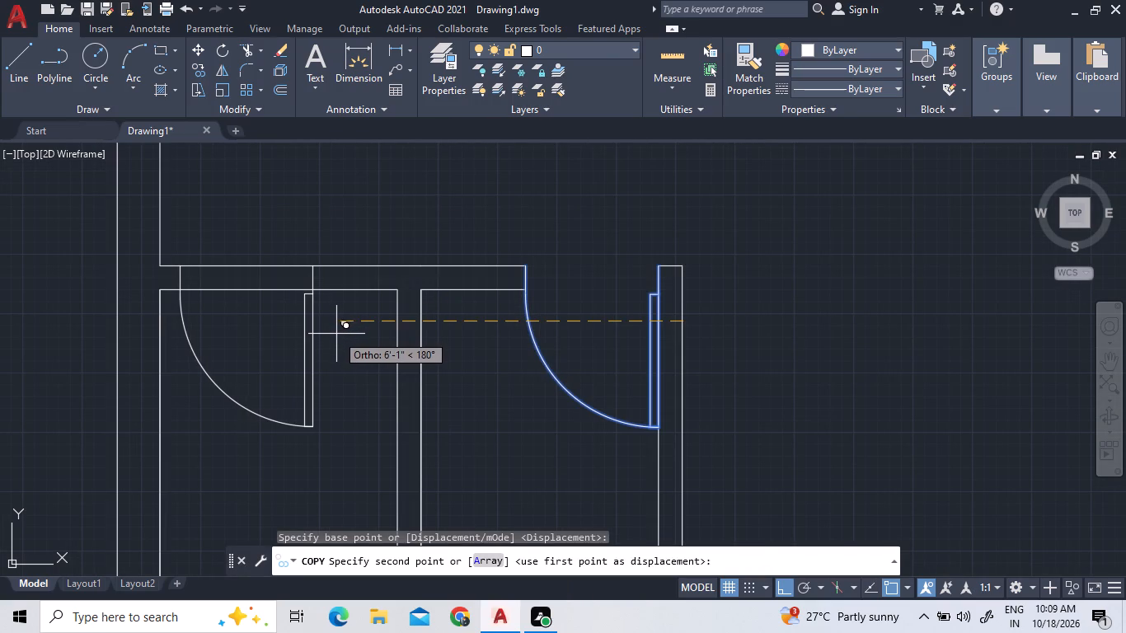
click(329, 336)
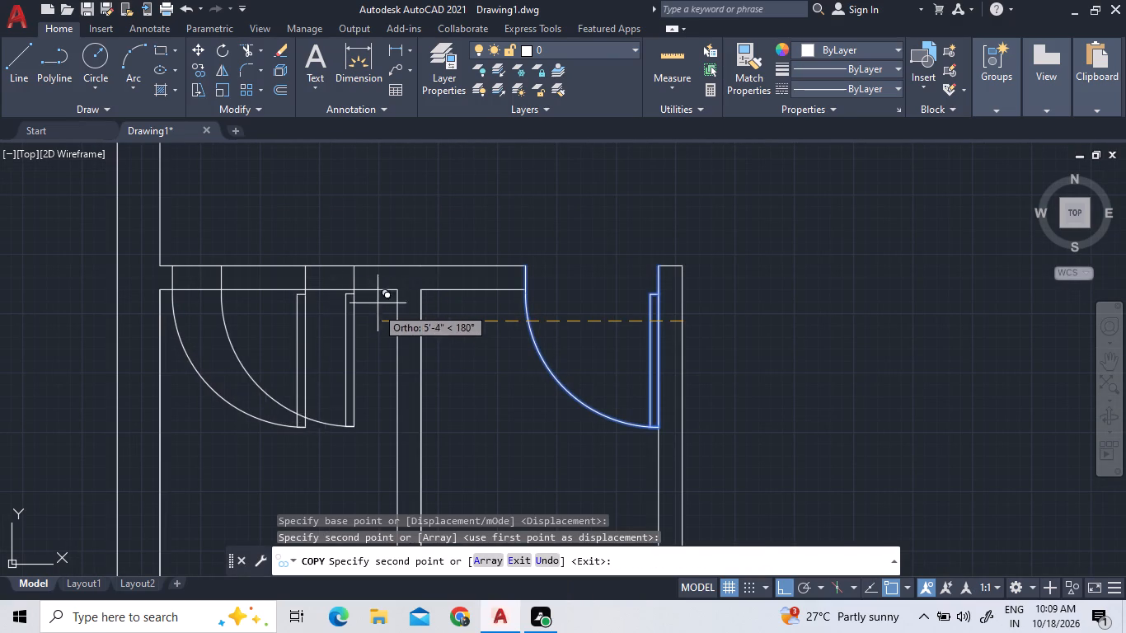
right_click(368, 245)
double_click(374, 252)
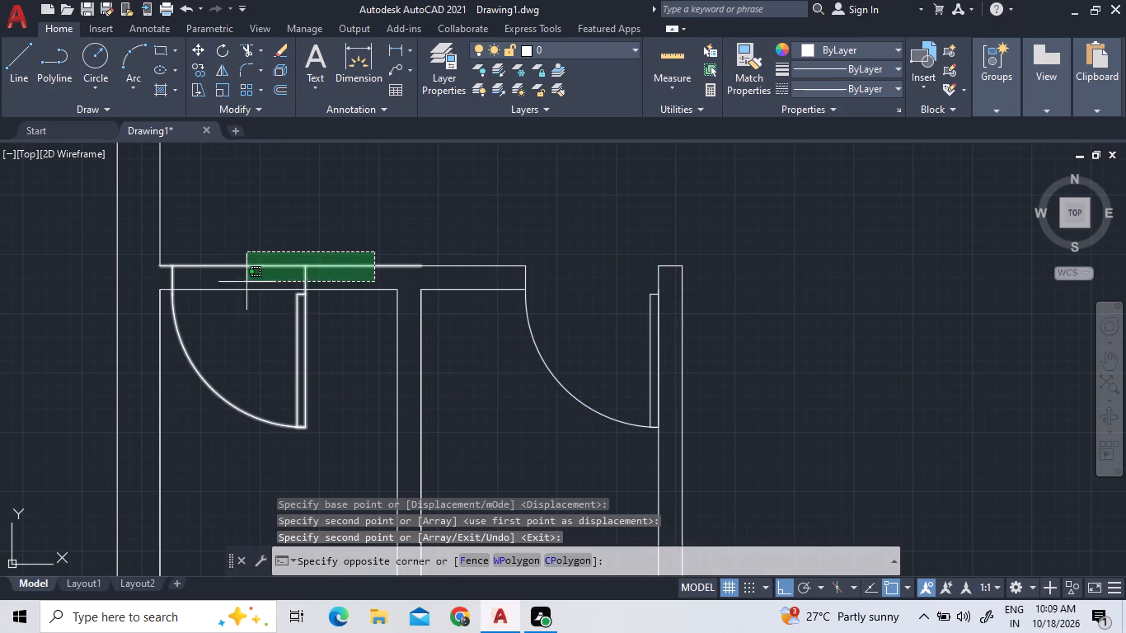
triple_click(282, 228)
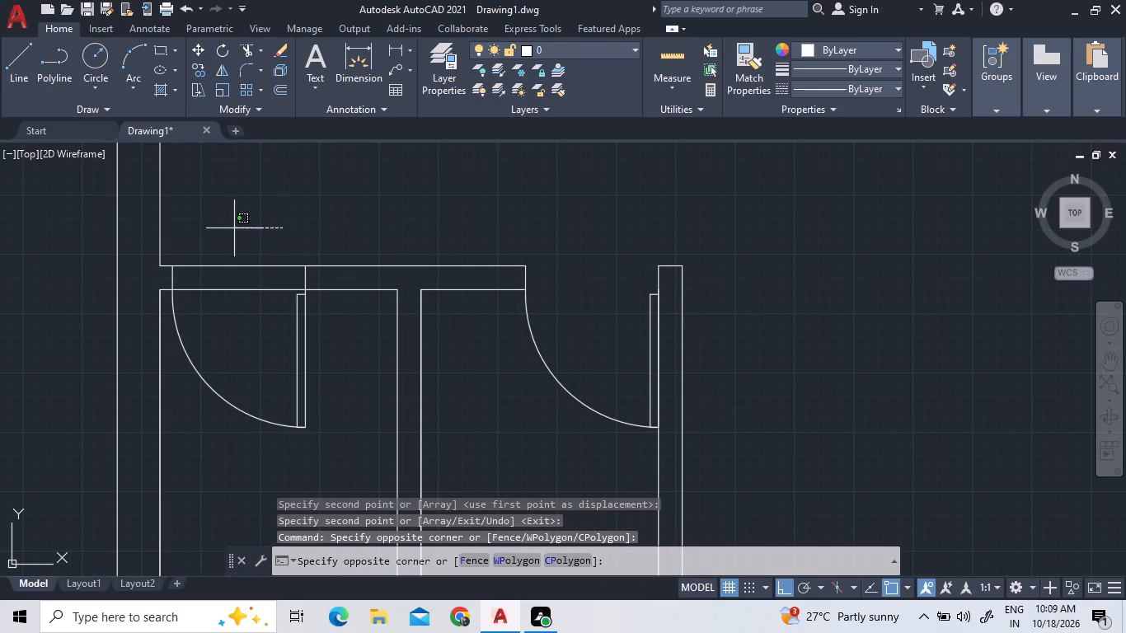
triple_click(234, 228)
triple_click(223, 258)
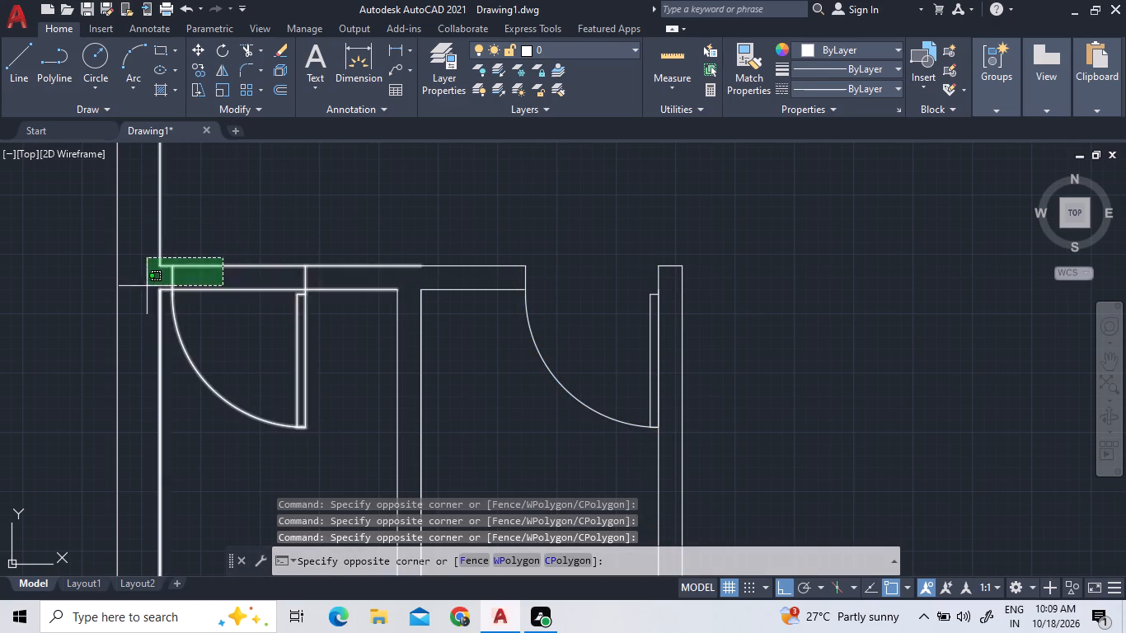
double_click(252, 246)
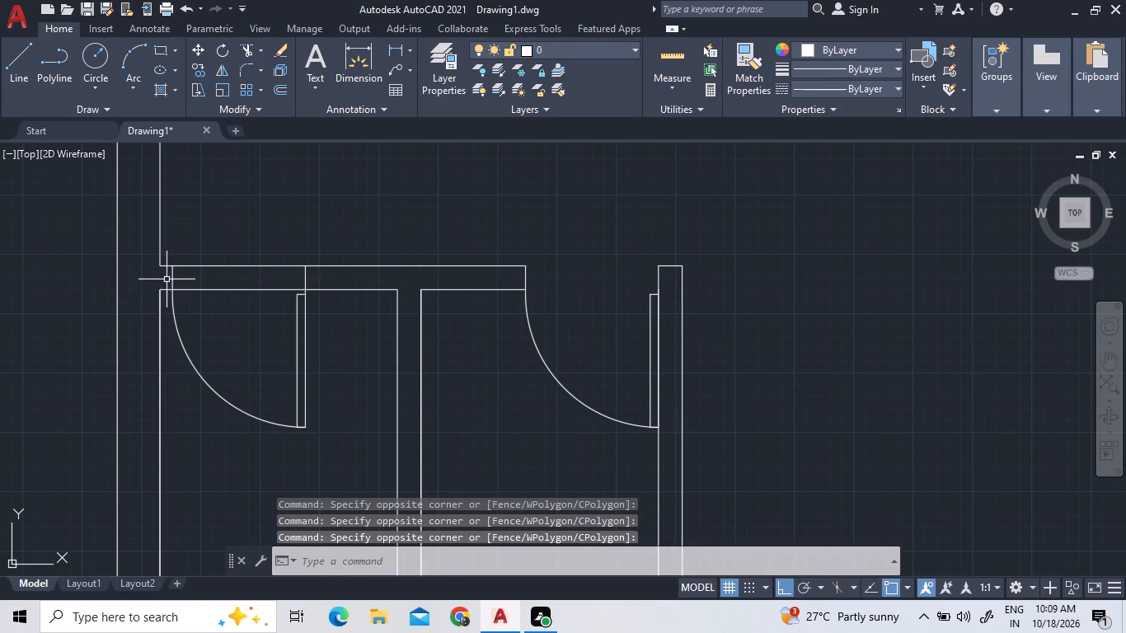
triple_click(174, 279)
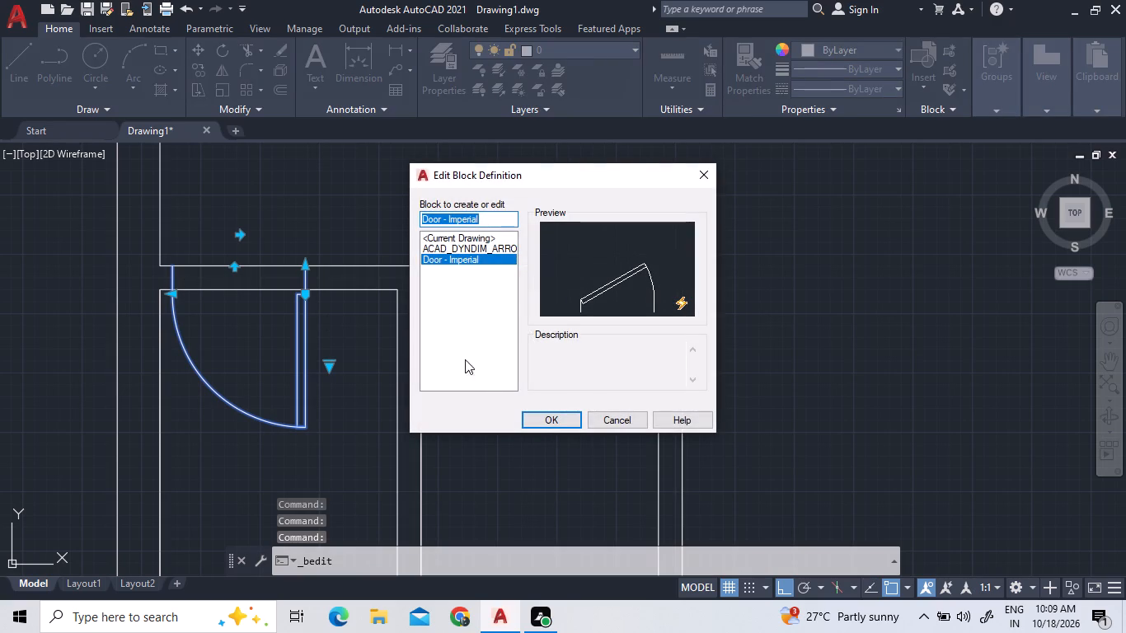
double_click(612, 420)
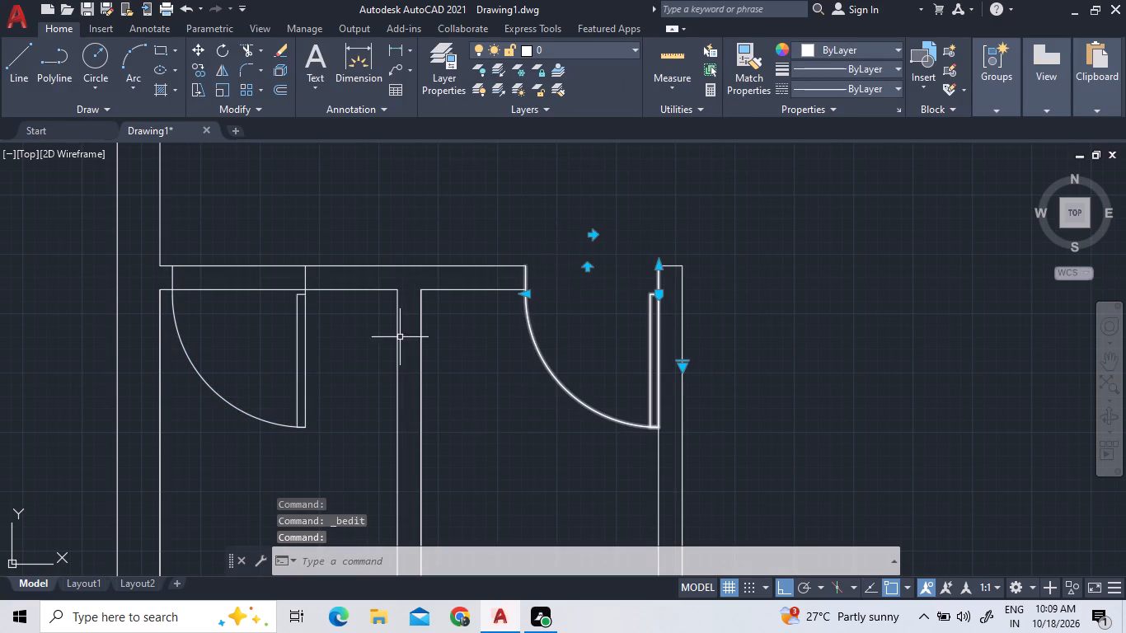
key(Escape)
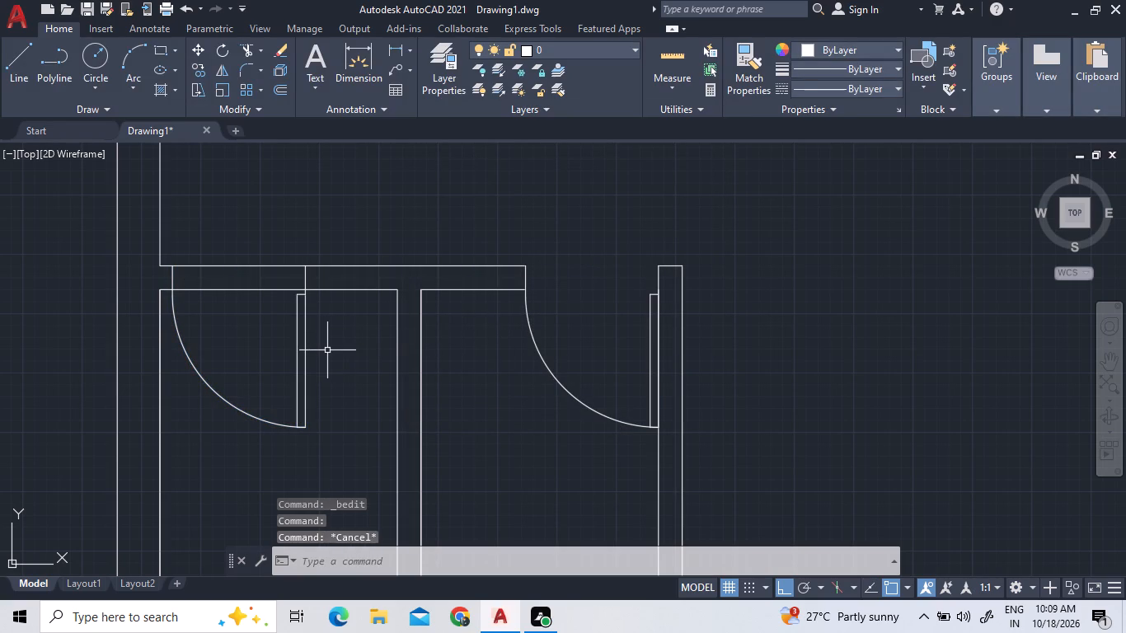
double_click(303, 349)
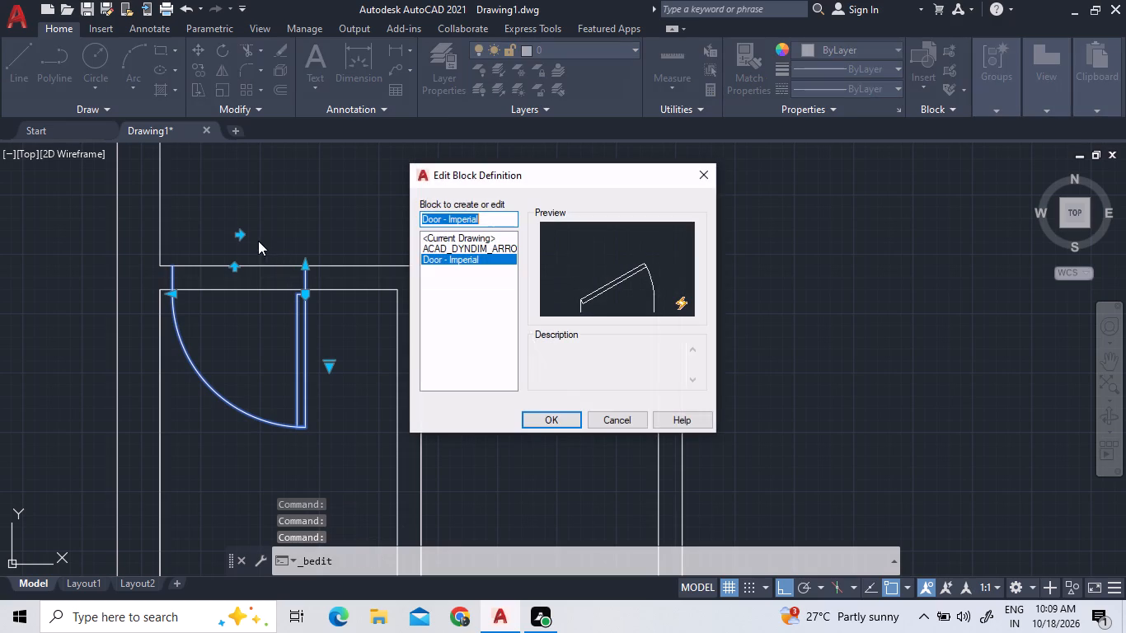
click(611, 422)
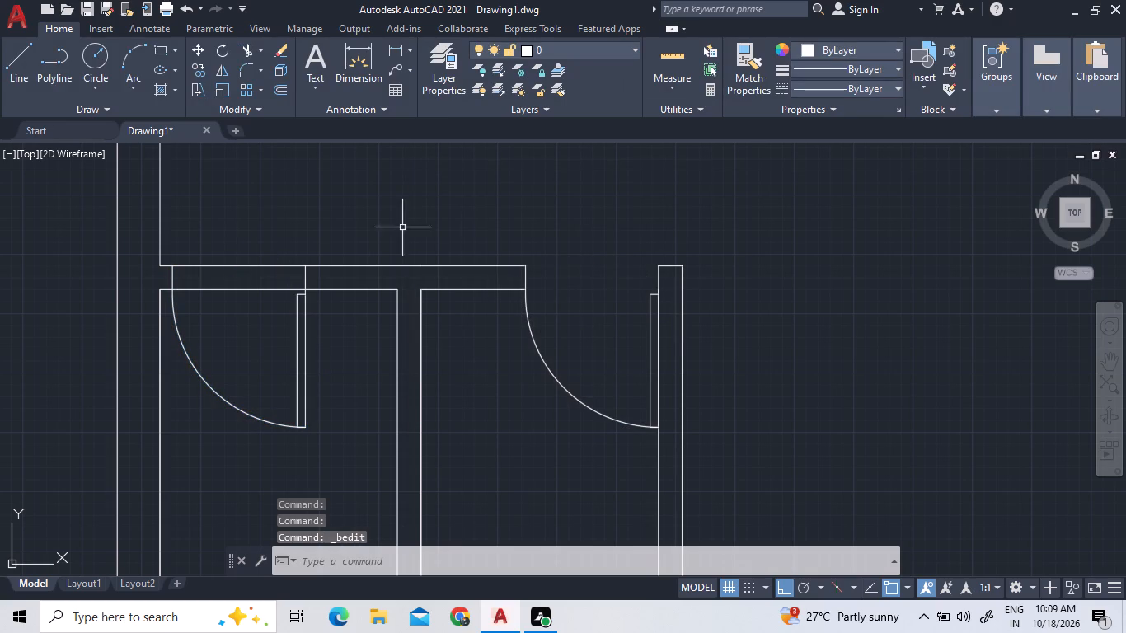
Flip the copied door in the left small room horizontally so its hinge faces the room's left wall.
double_click(302, 324)
double_click(290, 316)
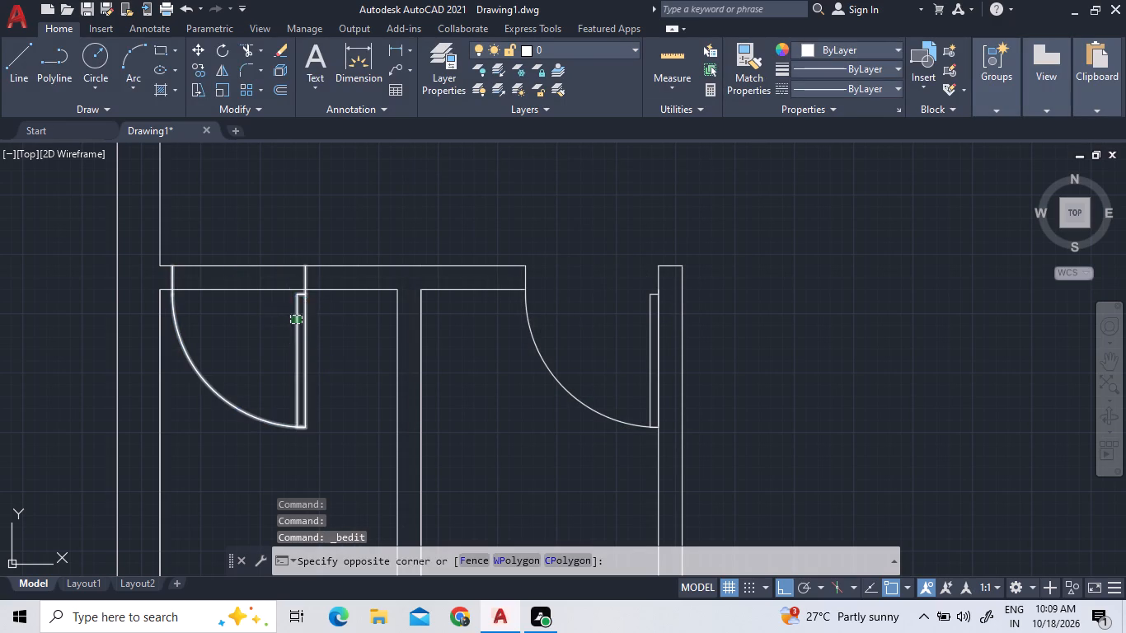
double_click(235, 235)
Move the flipped door left from its upper hinge-side endpoint to the corner where the room's top wall meets the left wall.
right_click(190, 242)
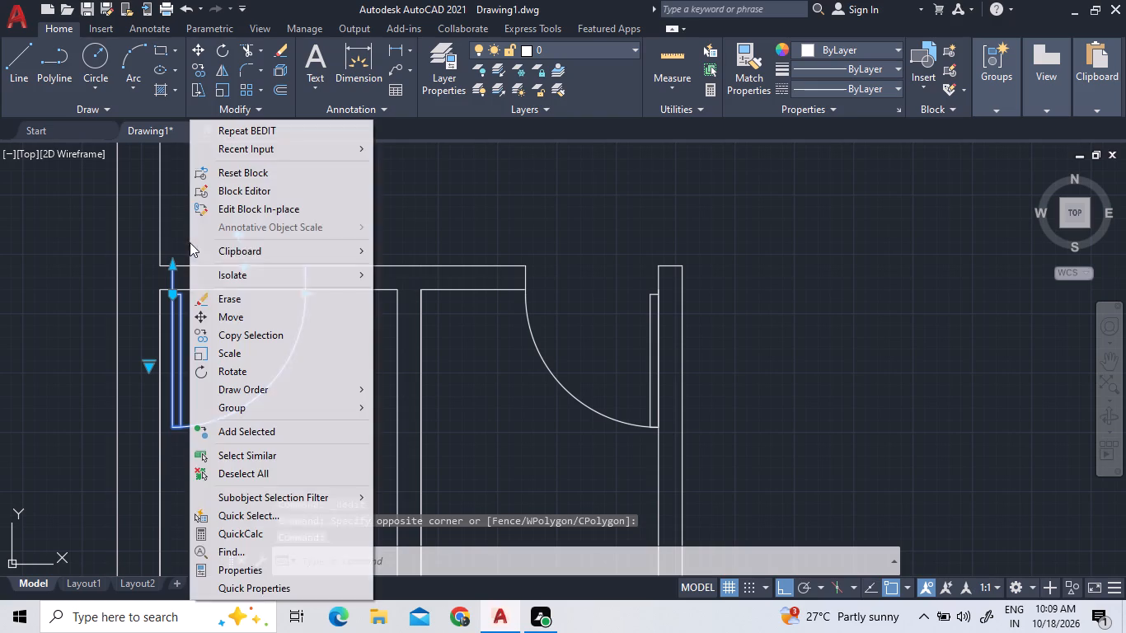
click(234, 311)
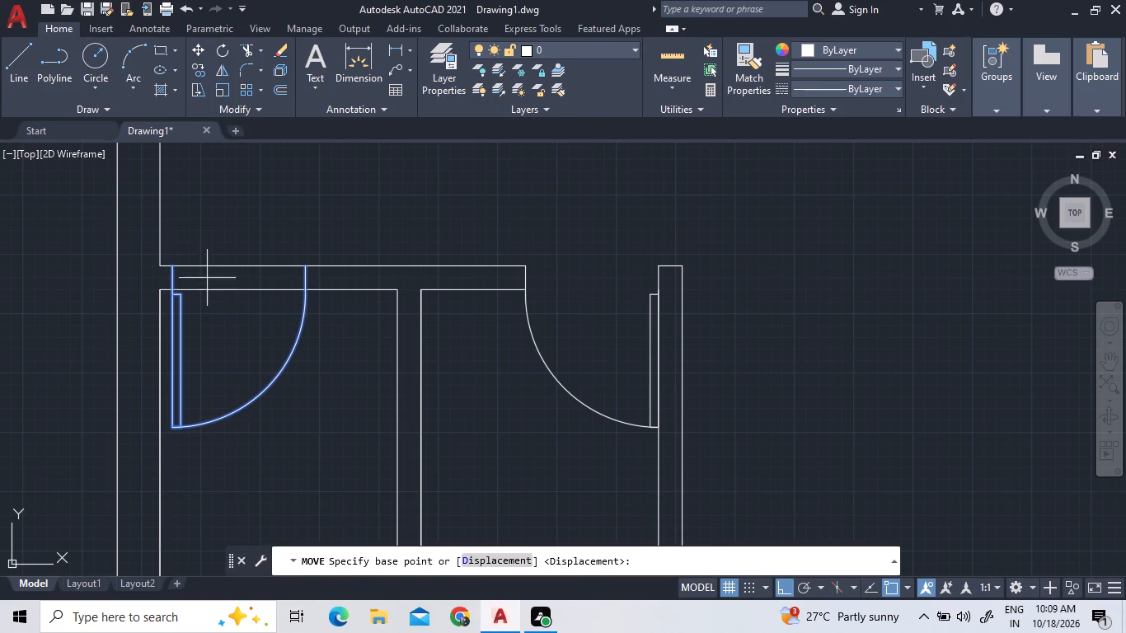
scroll(159, 265, up, 2)
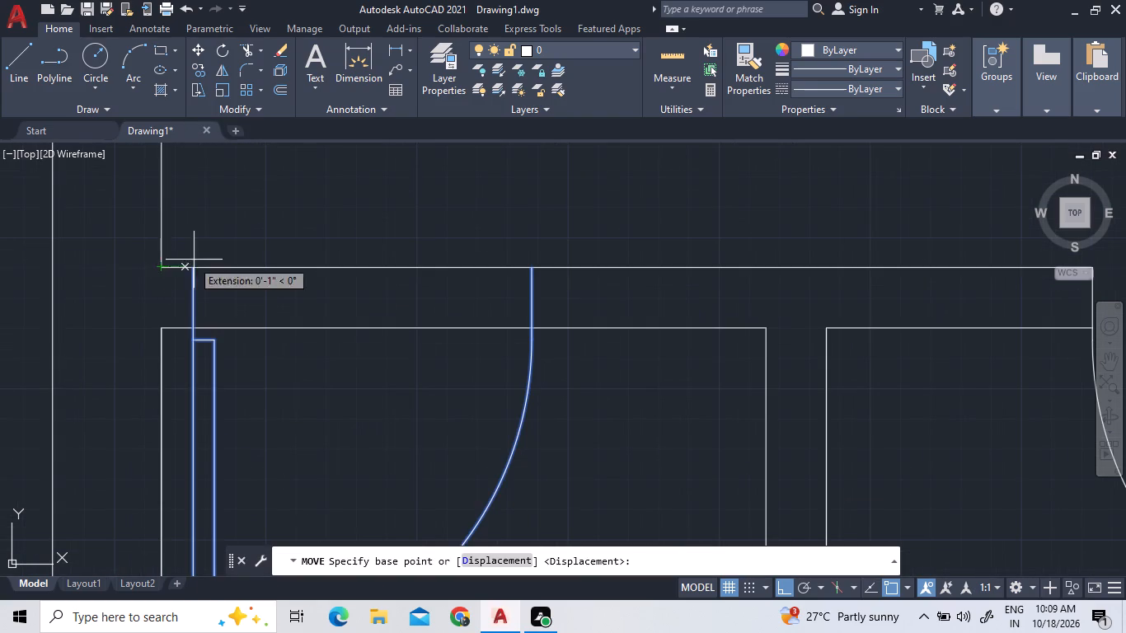
scroll(194, 260, up, 2)
click(190, 274)
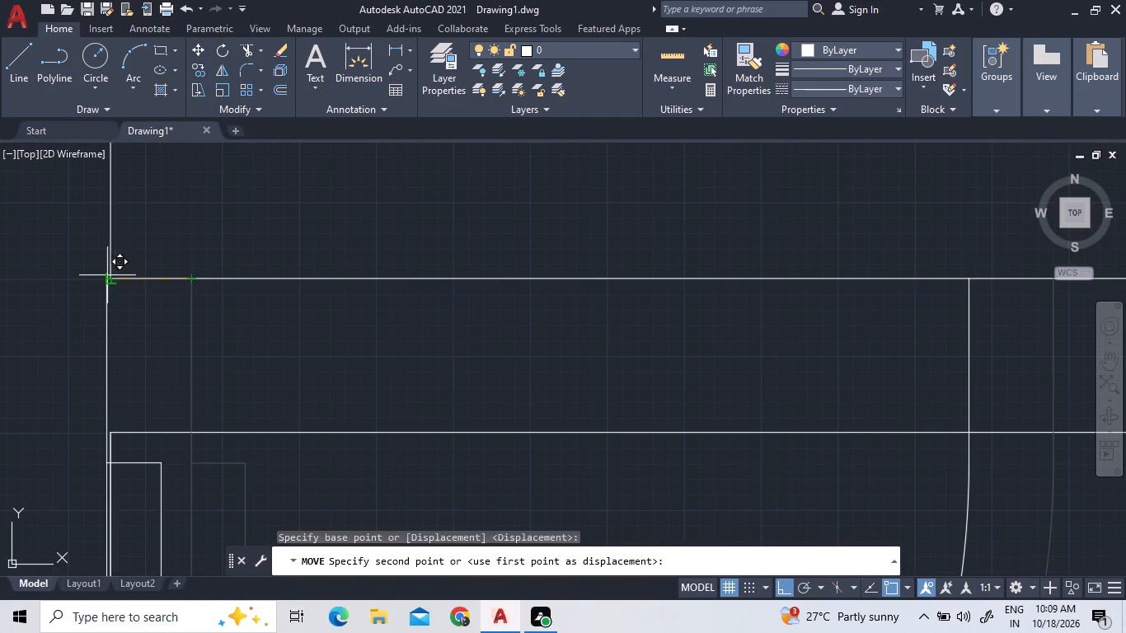
double_click(108, 276)
scroll(167, 256, down, 3)
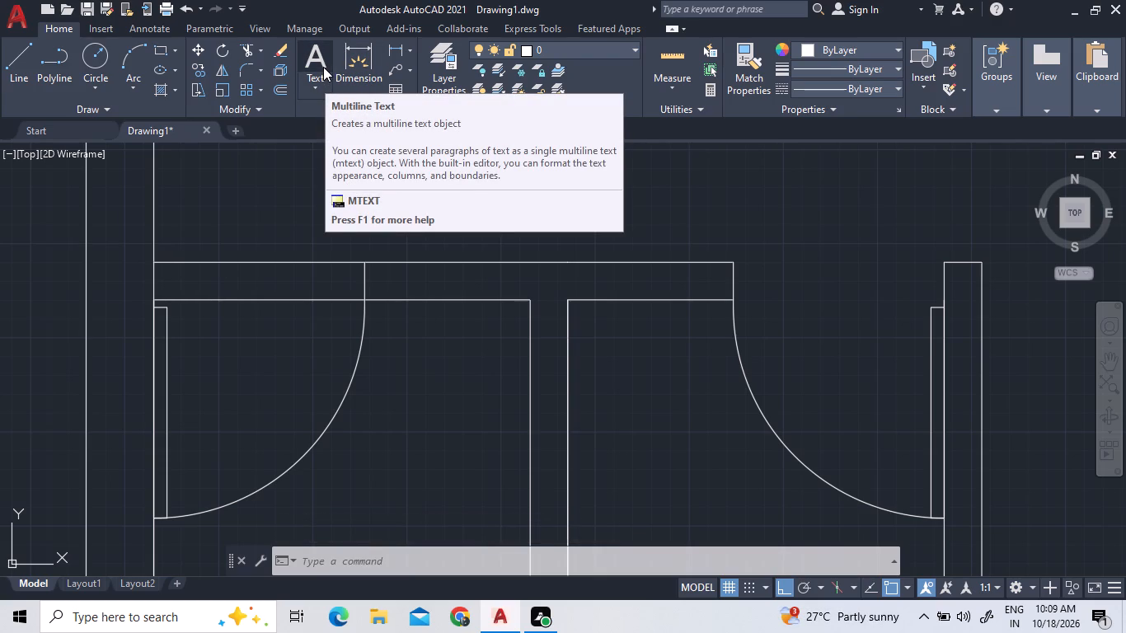
Trim both top wall lines of the left small room between the jambs of its door to open the doorway.
click(253, 54)
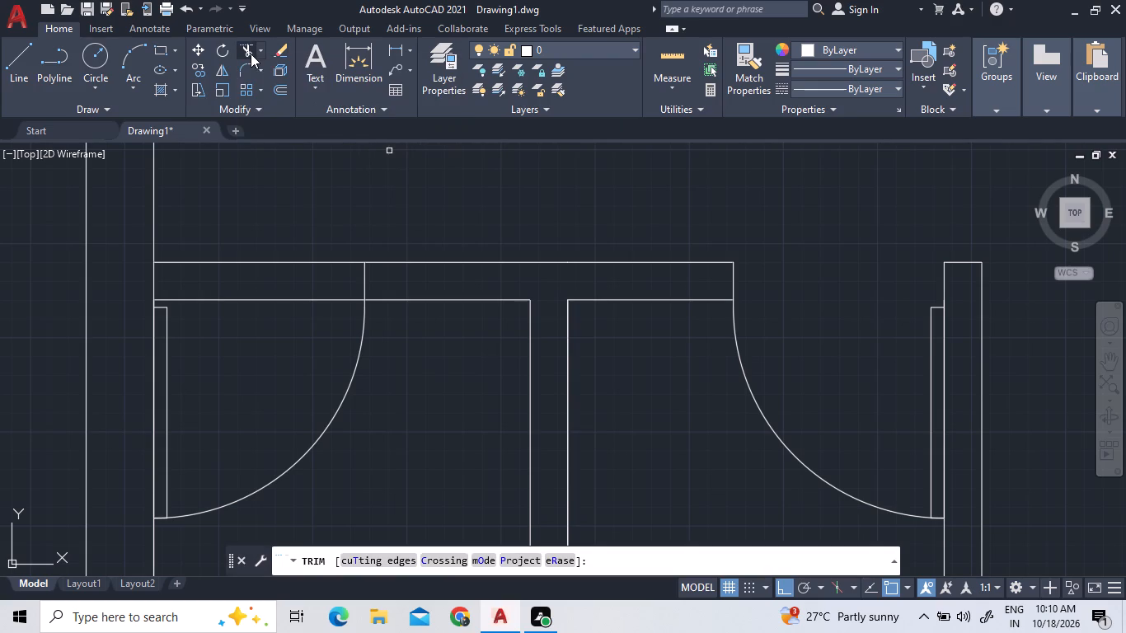
double_click(265, 263)
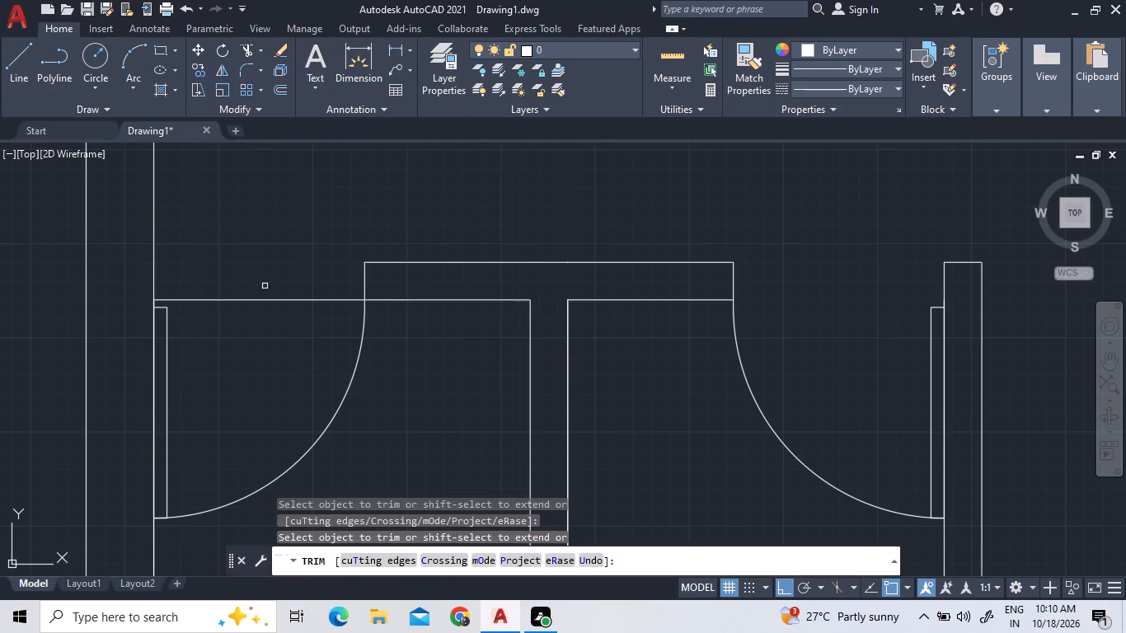
double_click(265, 299)
scroll(282, 267, down, 4)
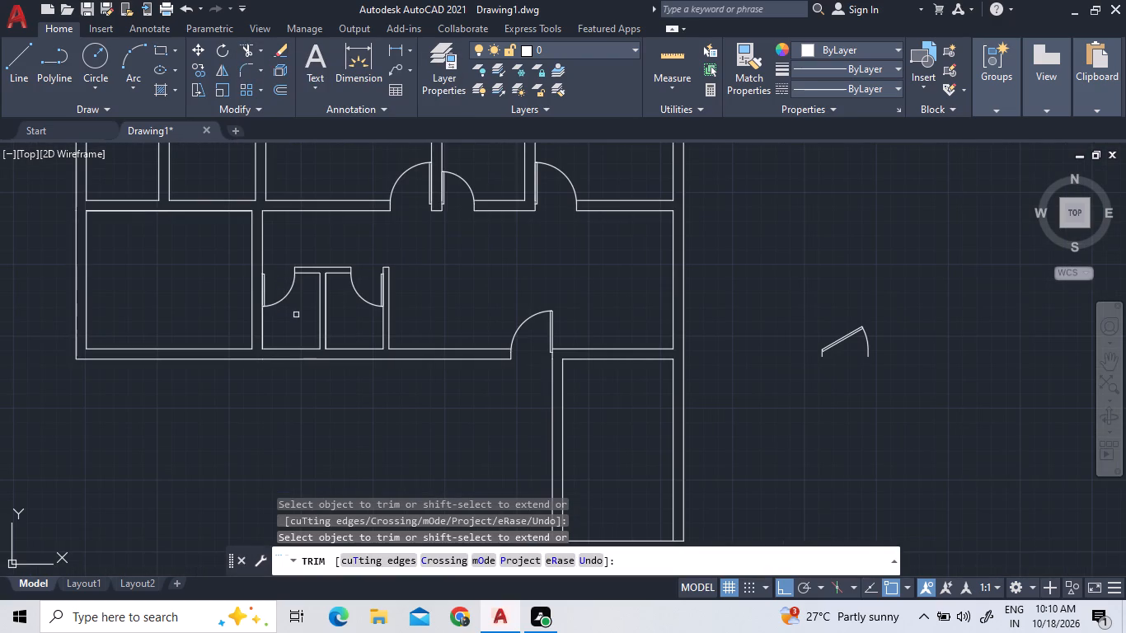
scroll(383, 248, up, 2)
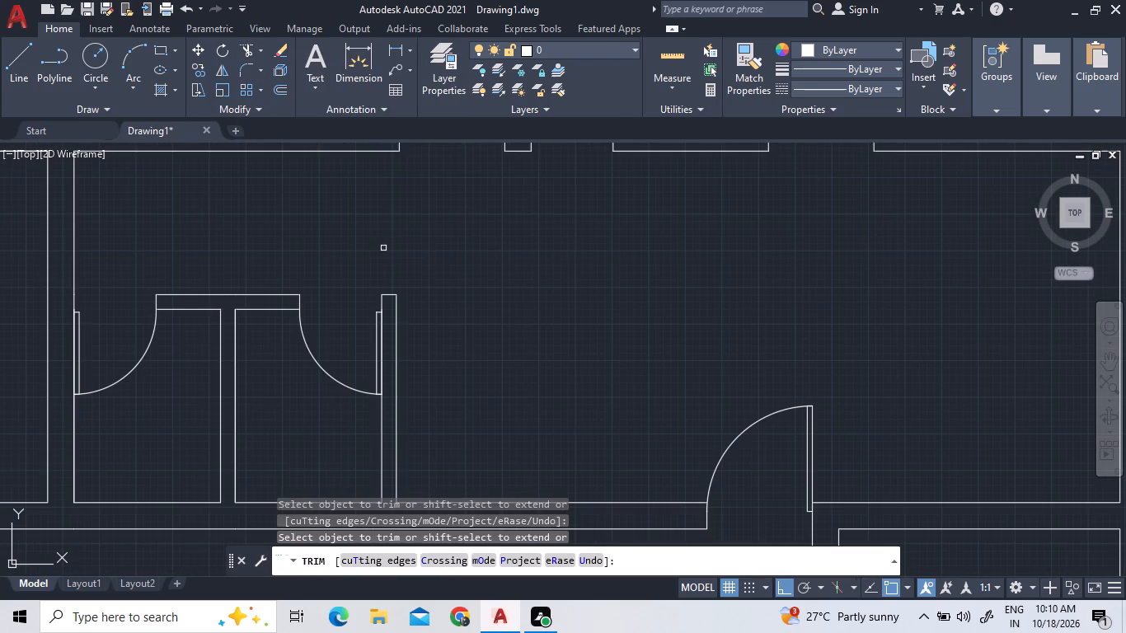
scroll(377, 252, down, 3)
scroll(317, 245, up, 3)
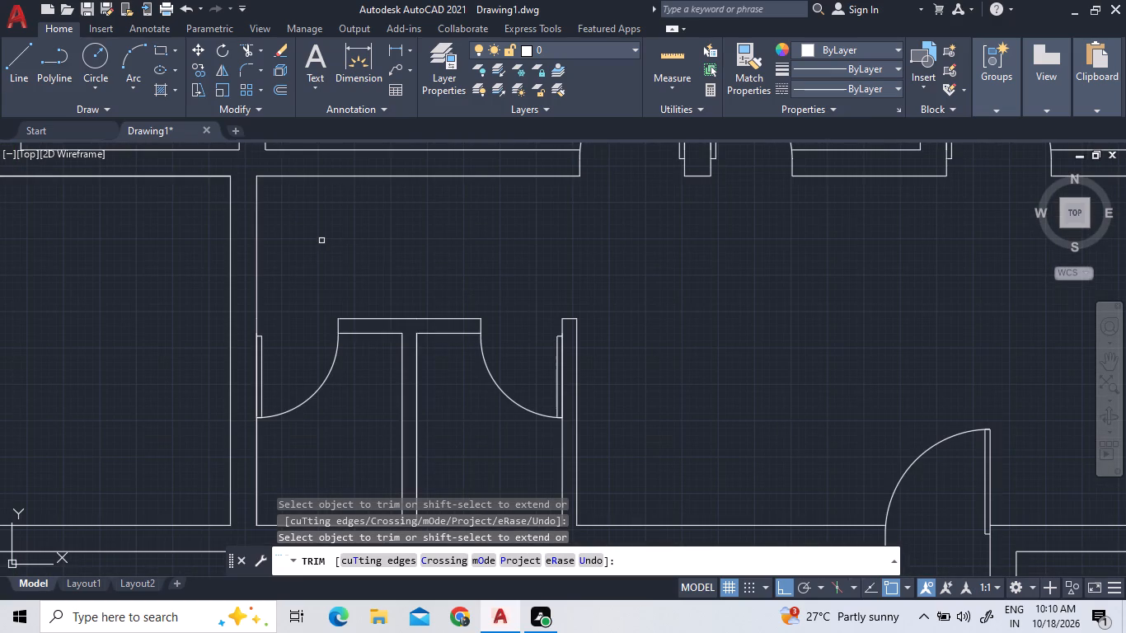
right_click(321, 241)
double_click(329, 245)
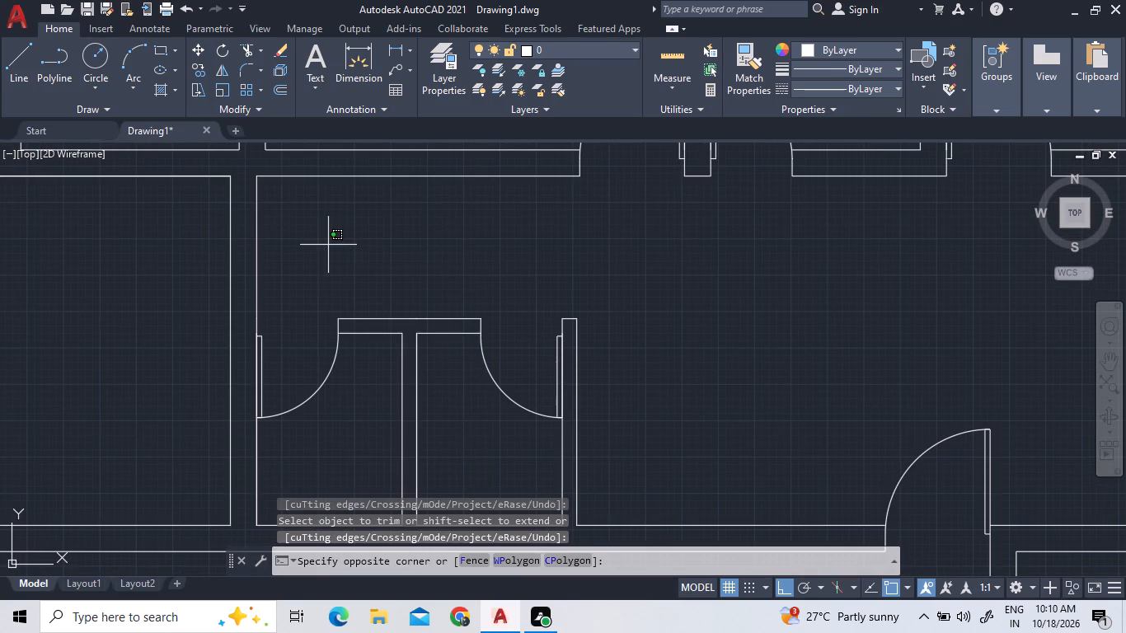
double_click(309, 237)
Examine the doors and wall openings of the two small adjoining rooms up close and within the surrounding plan.
scroll(309, 237, down, 2)
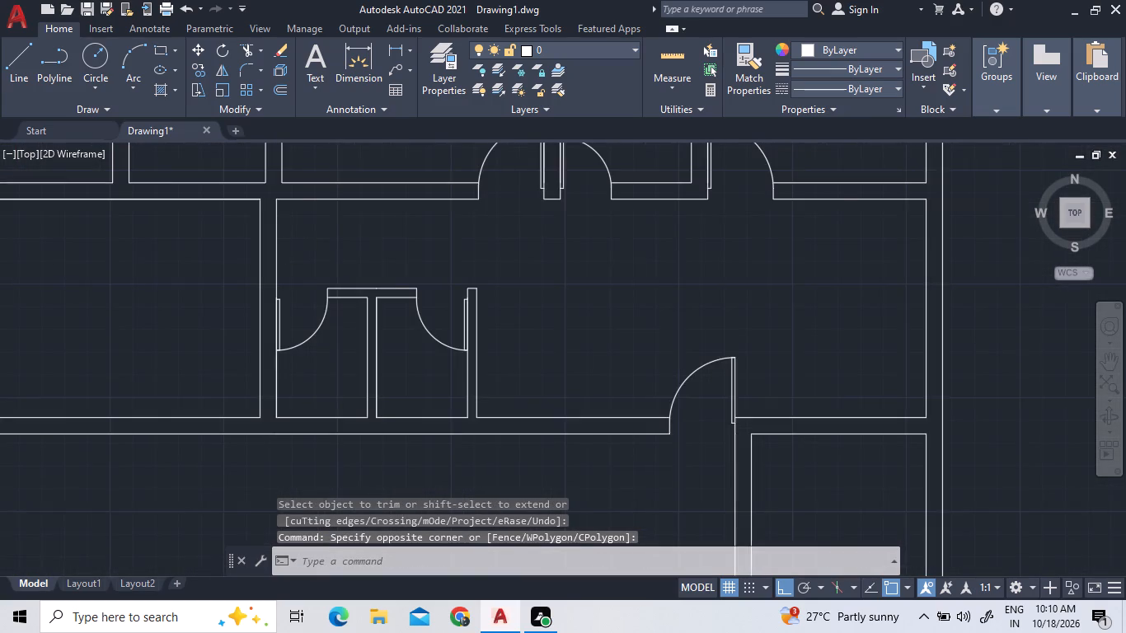
scroll(331, 353, up, 3)
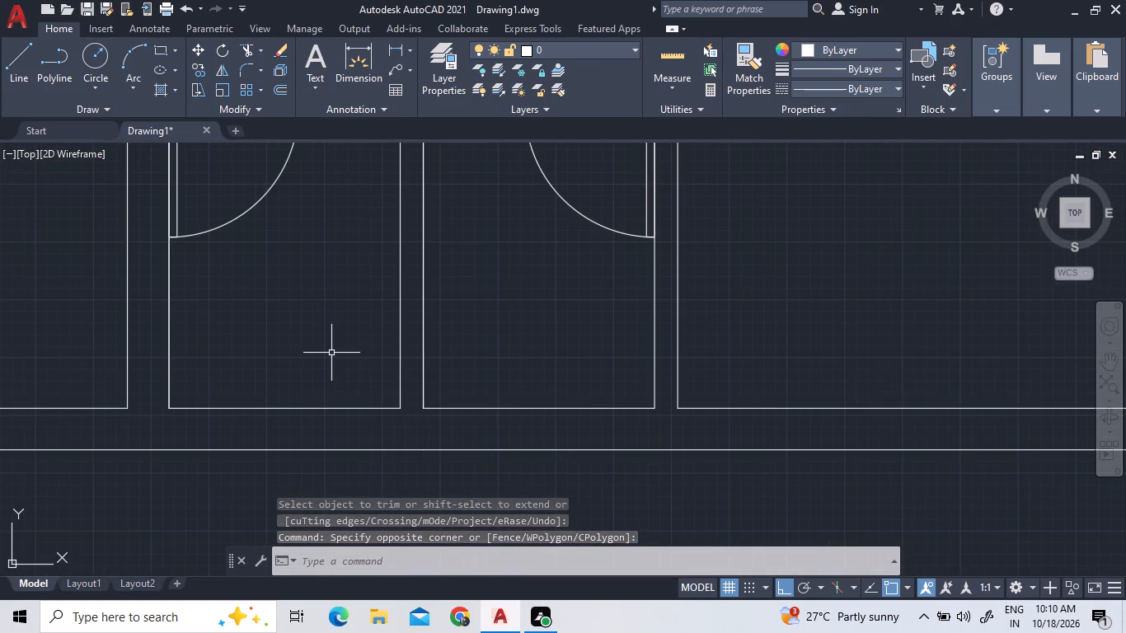
scroll(307, 287, down, 2)
scroll(277, 195, up, 2)
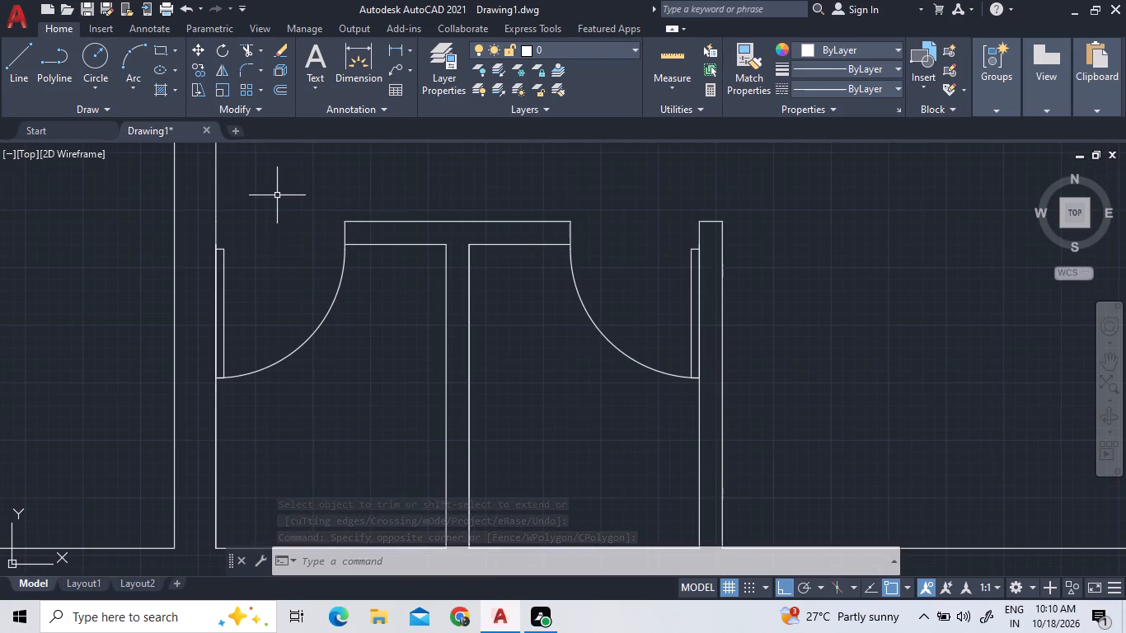
scroll(228, 256, up, 3)
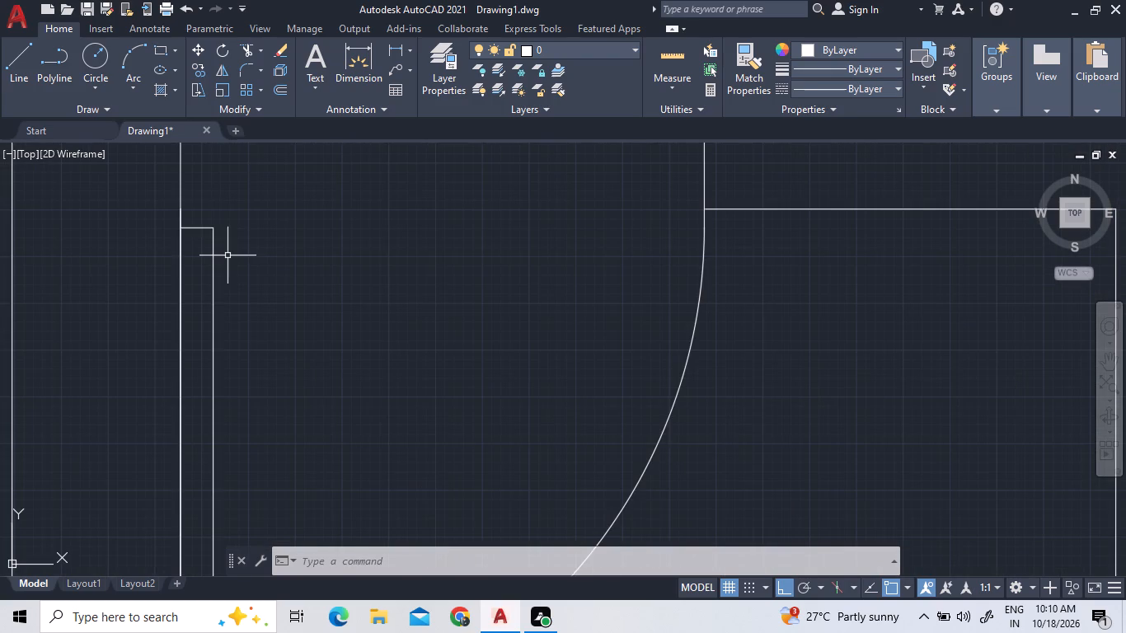
scroll(228, 256, down, 2)
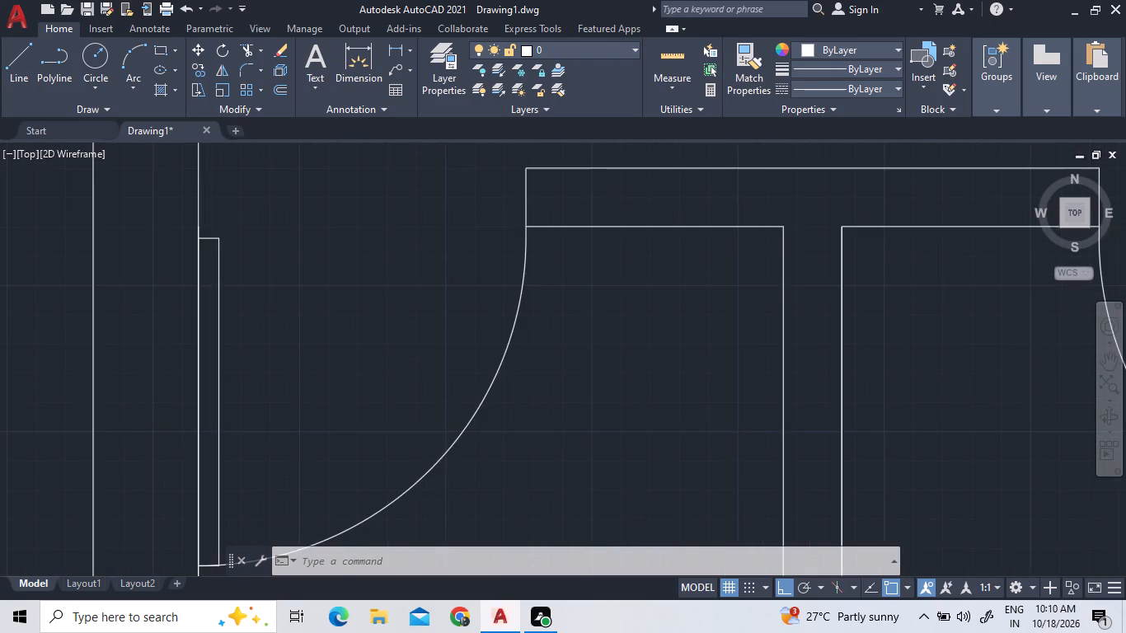
scroll(275, 253, down, 1)
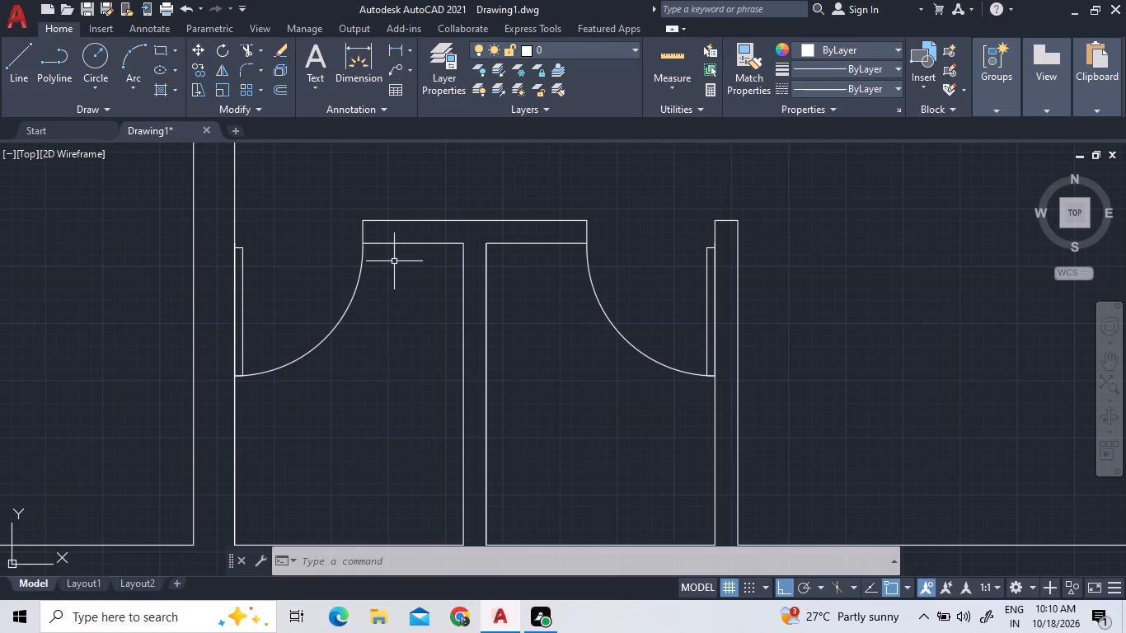
scroll(394, 261, down, 1)
scroll(349, 256, up, 2)
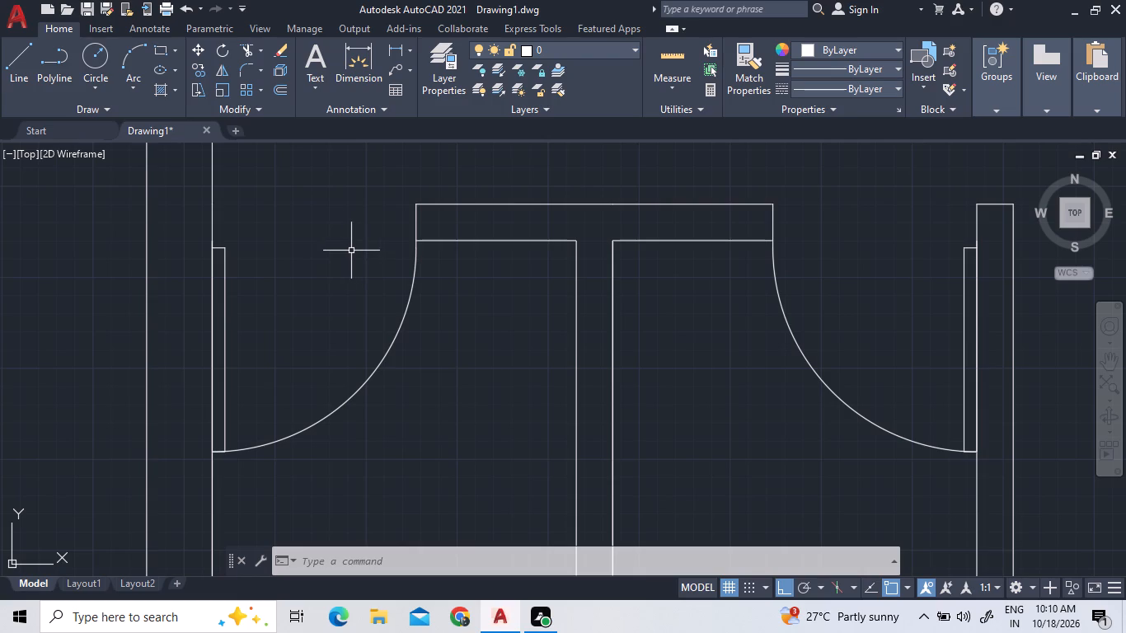
scroll(333, 277, down, 2)
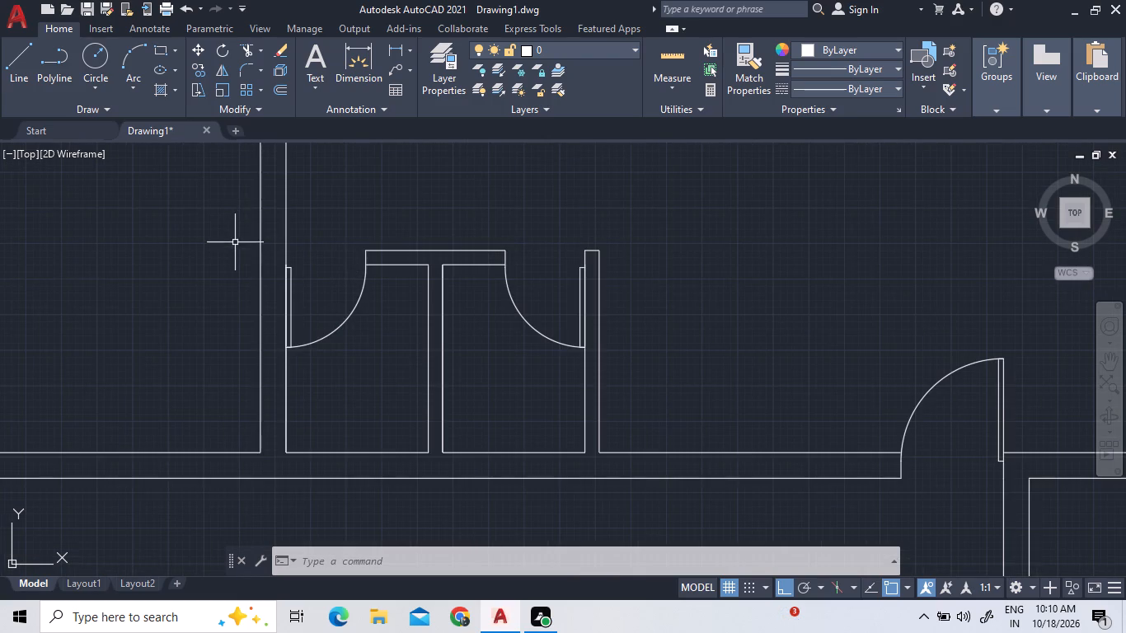
scroll(235, 257, down, 2)
scroll(234, 259, up, 2)
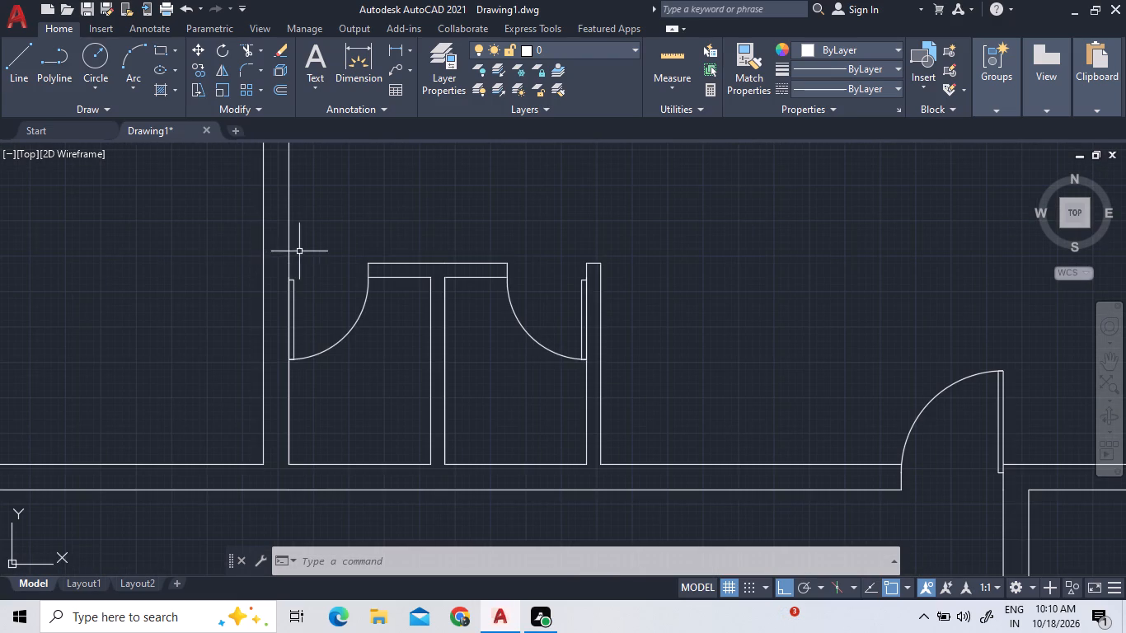
Extend the small rooms' upper top-wall line left across the door opening to the far face of the left wall.
click(260, 45)
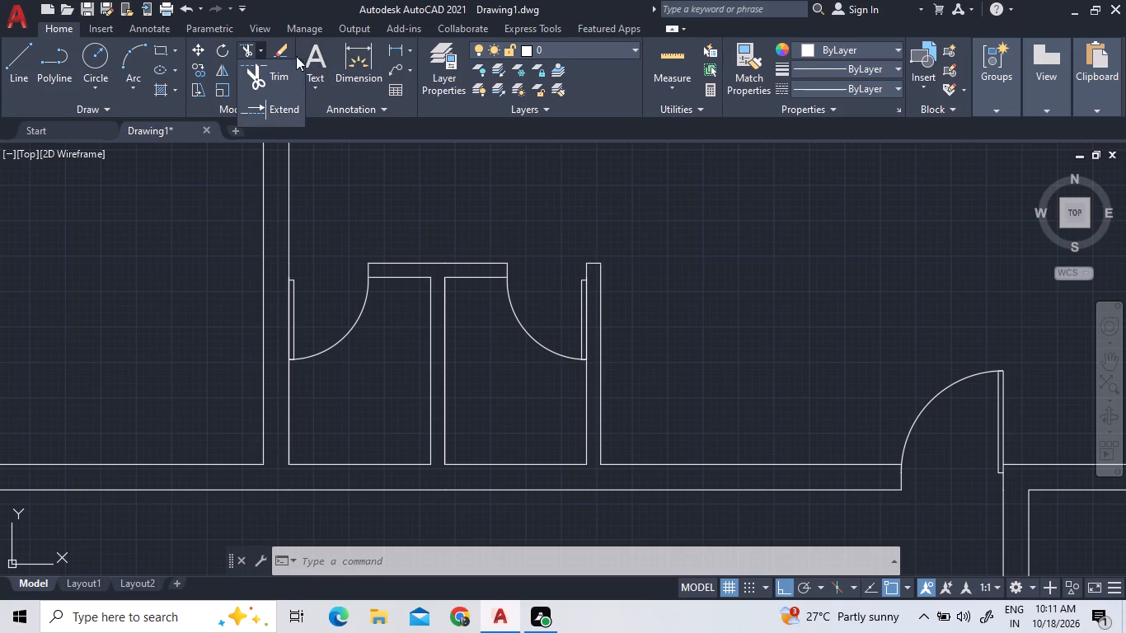
click(280, 113)
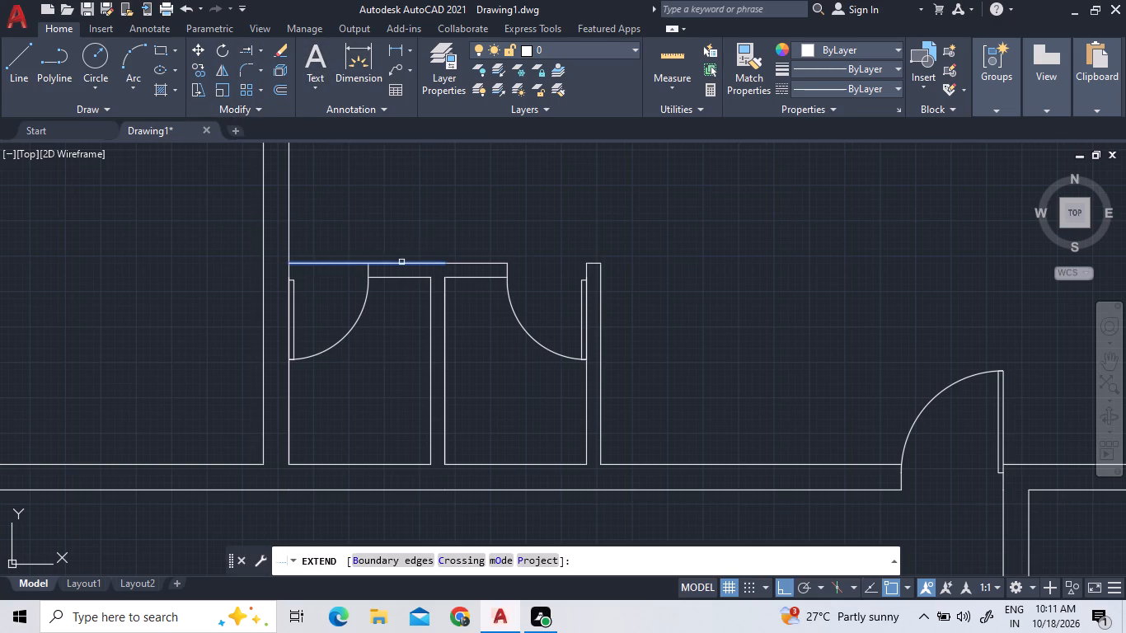
click(401, 262)
double_click(331, 263)
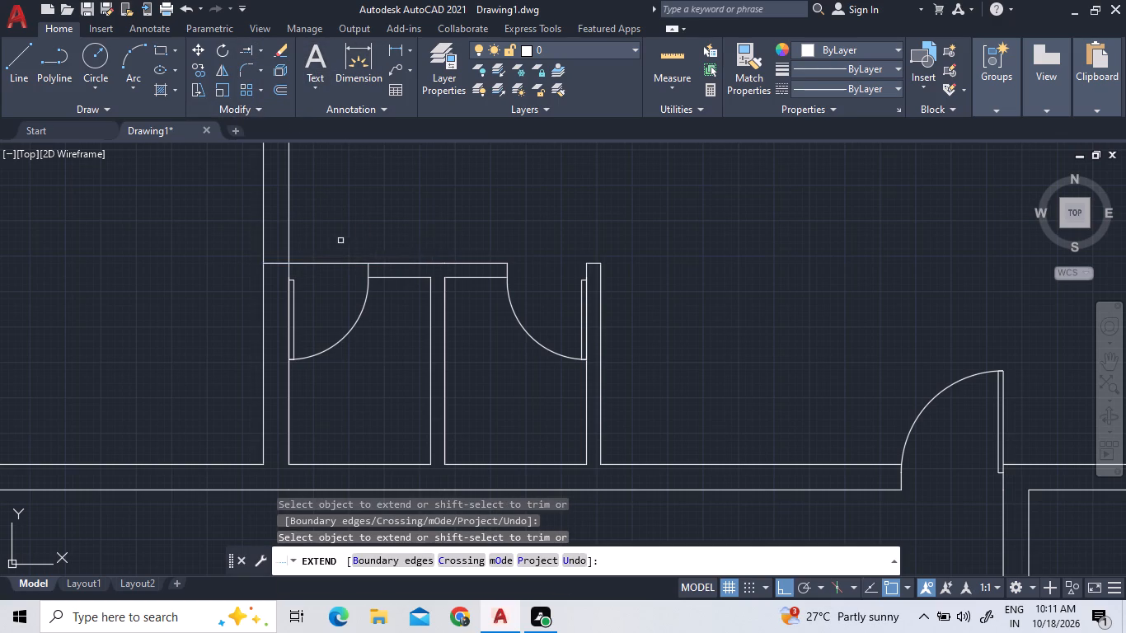
right_click(336, 239)
click(346, 246)
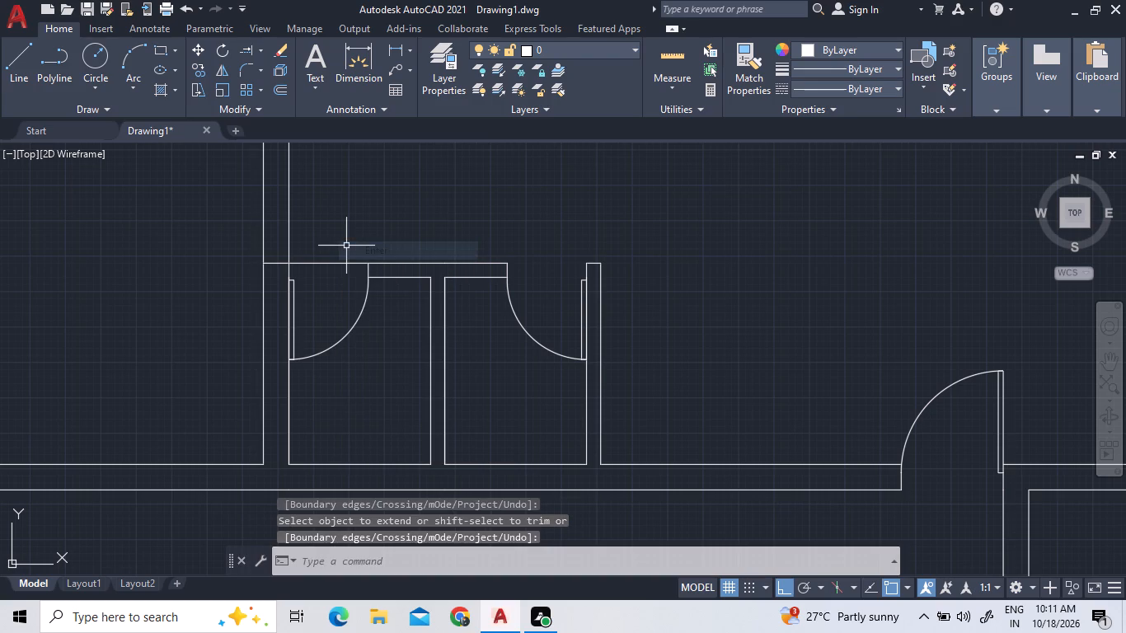
scroll(346, 248, down, 2)
scroll(318, 190, up, 2)
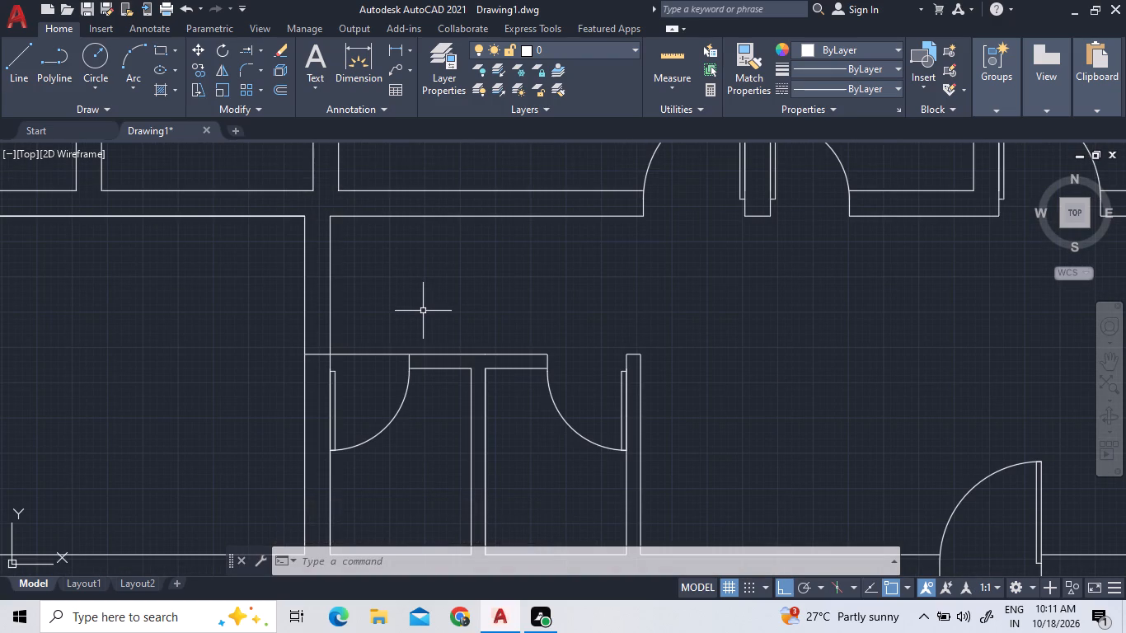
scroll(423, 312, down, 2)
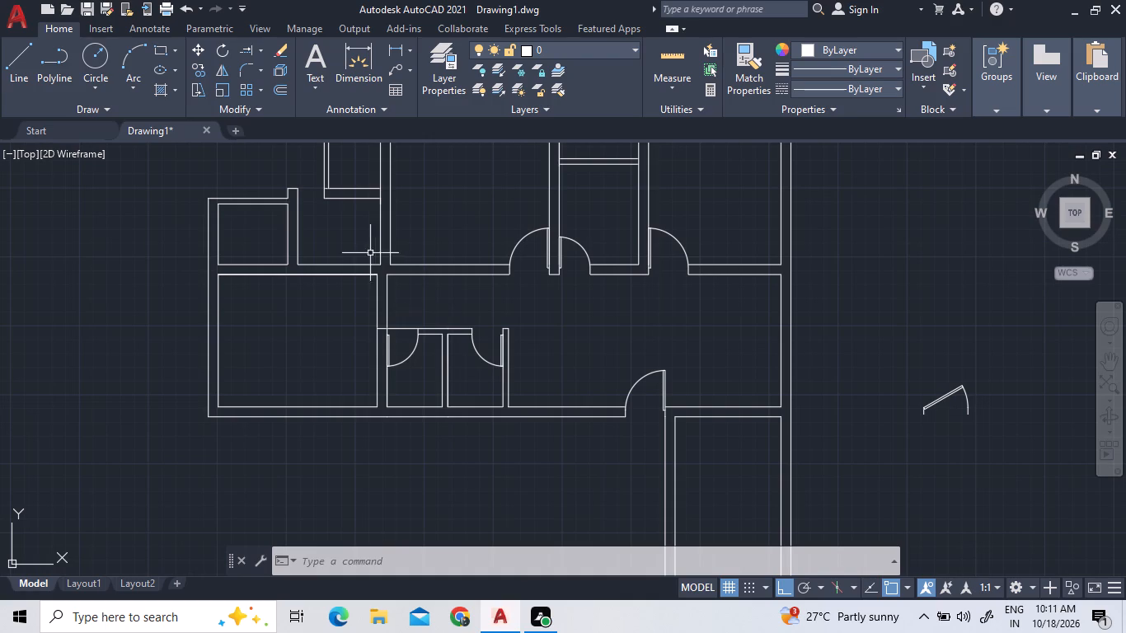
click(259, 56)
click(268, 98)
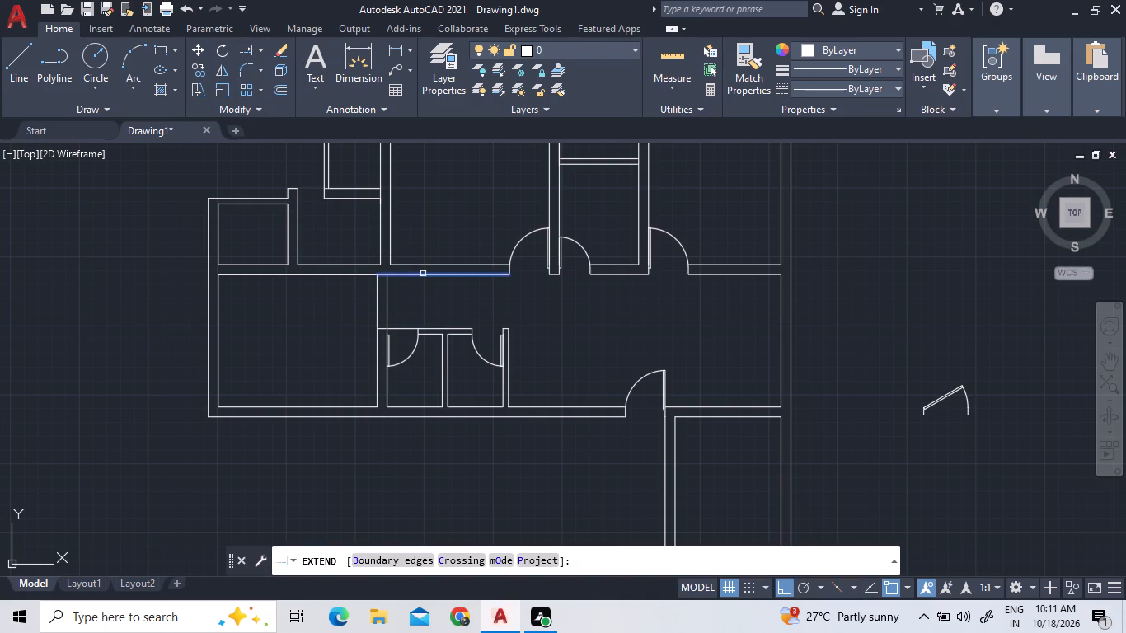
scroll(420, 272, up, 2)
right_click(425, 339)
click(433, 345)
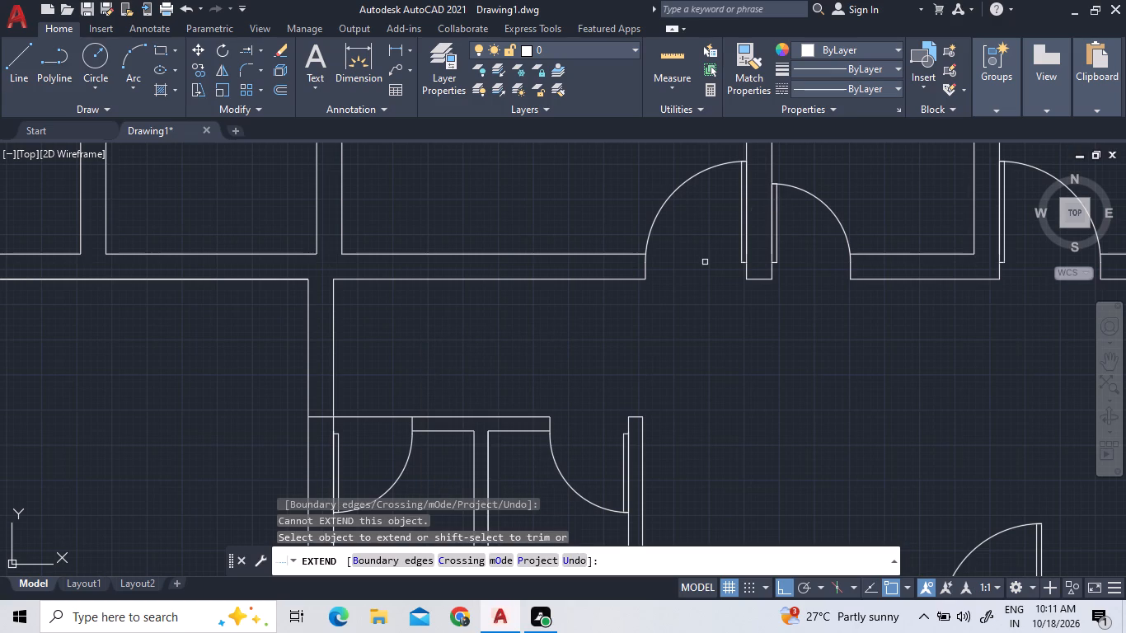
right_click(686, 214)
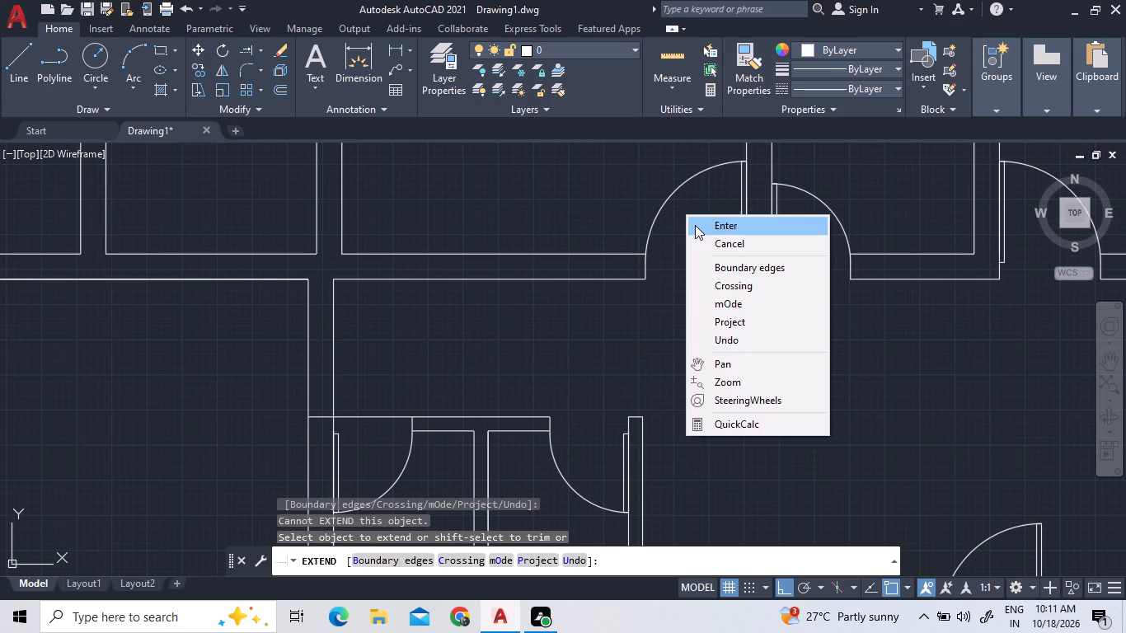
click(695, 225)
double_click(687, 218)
Copy the larger door above the corridor into open space inside the large room left of the two small rooms.
click(649, 188)
right_click(649, 188)
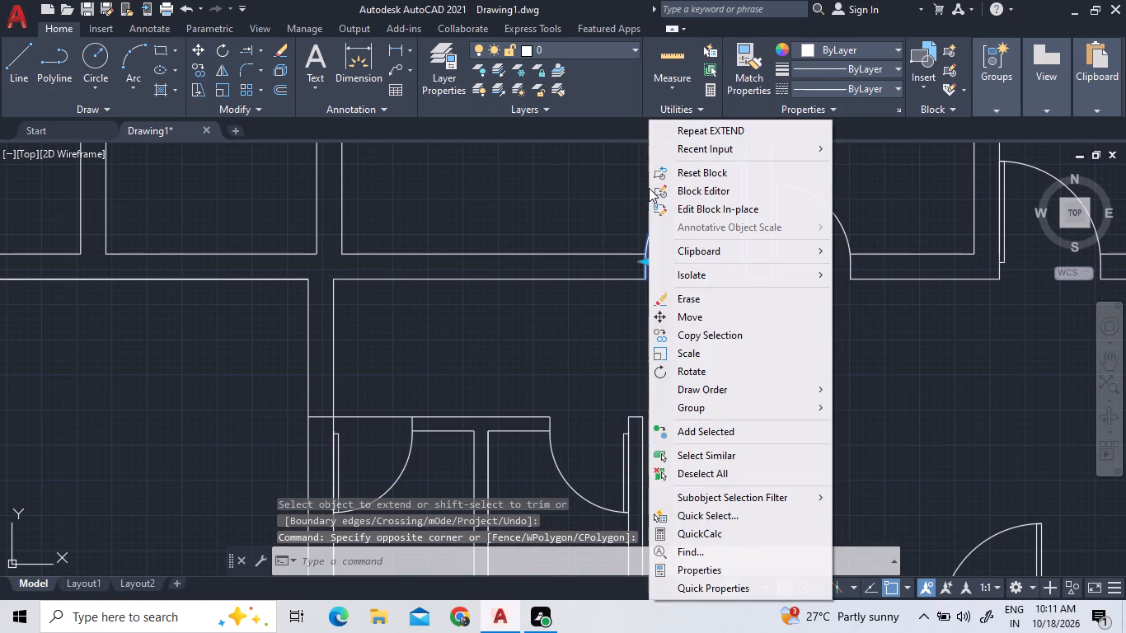
triple_click(707, 333)
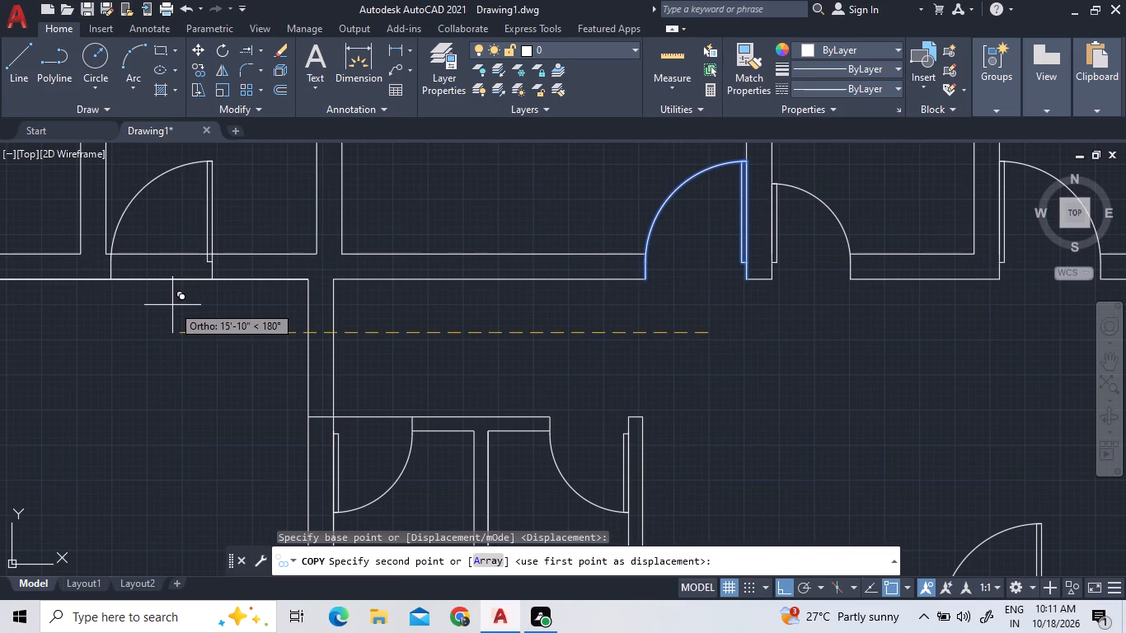
key(F8)
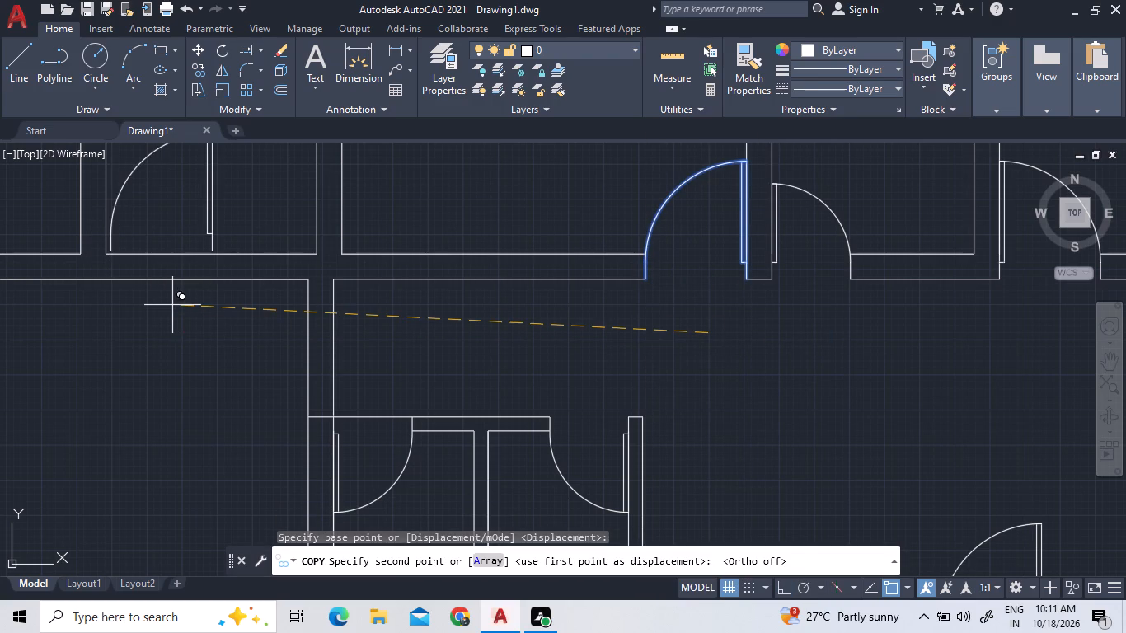
click(171, 476)
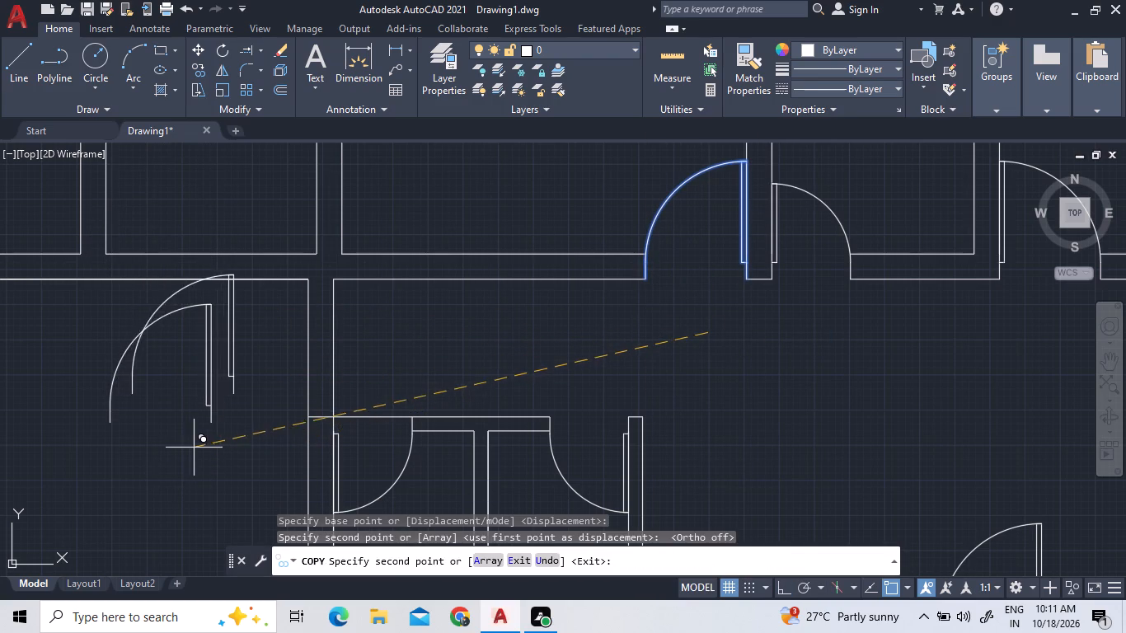
right_click(196, 448)
click(237, 235)
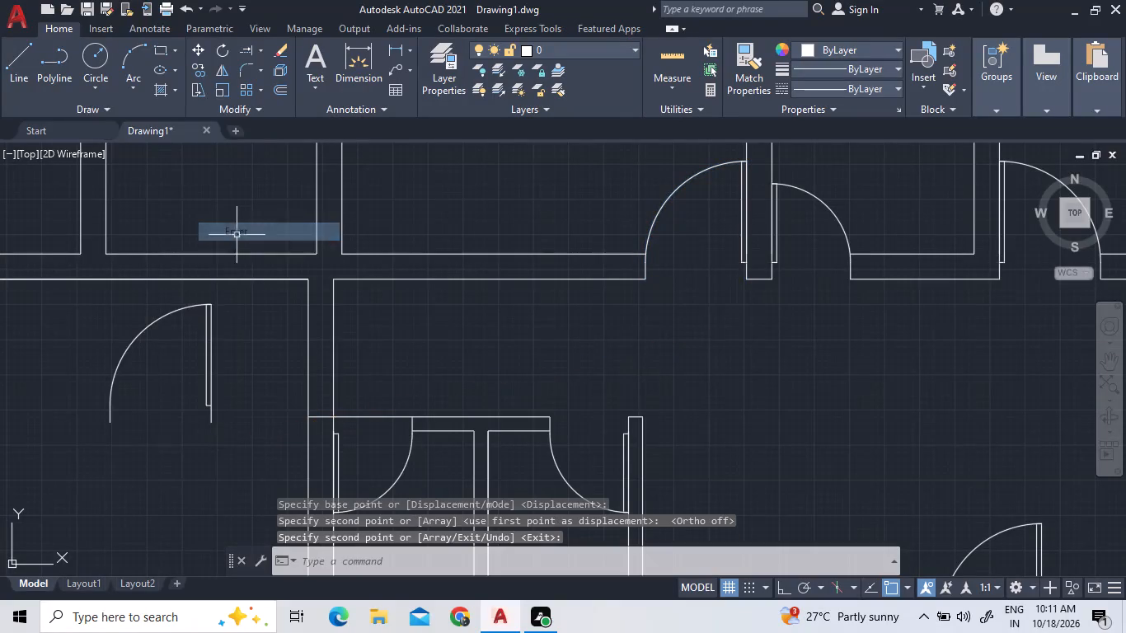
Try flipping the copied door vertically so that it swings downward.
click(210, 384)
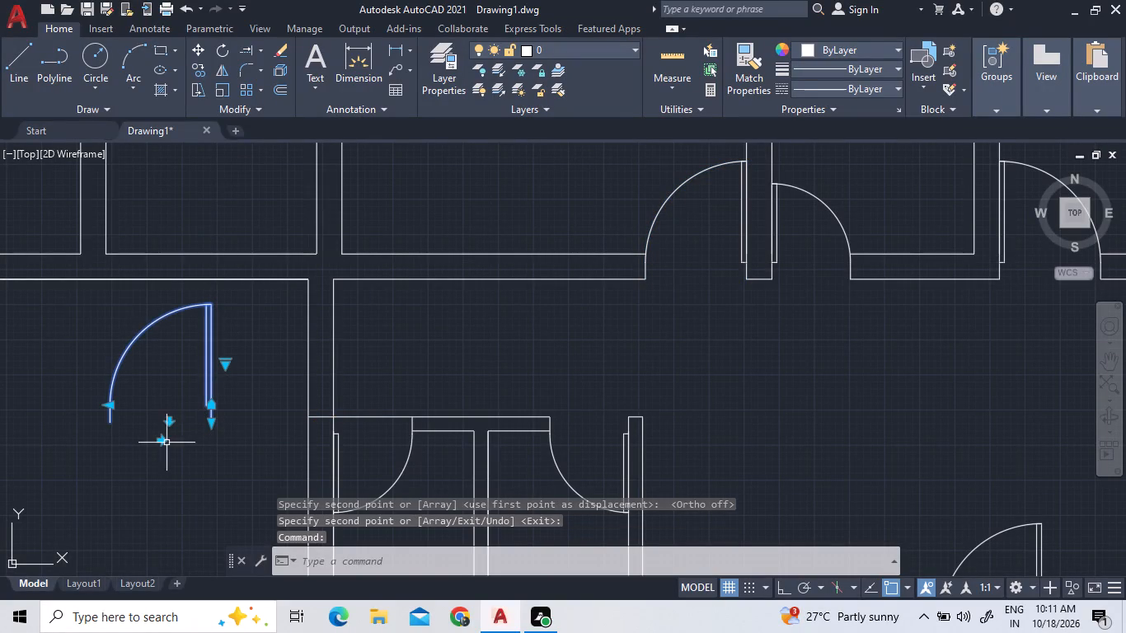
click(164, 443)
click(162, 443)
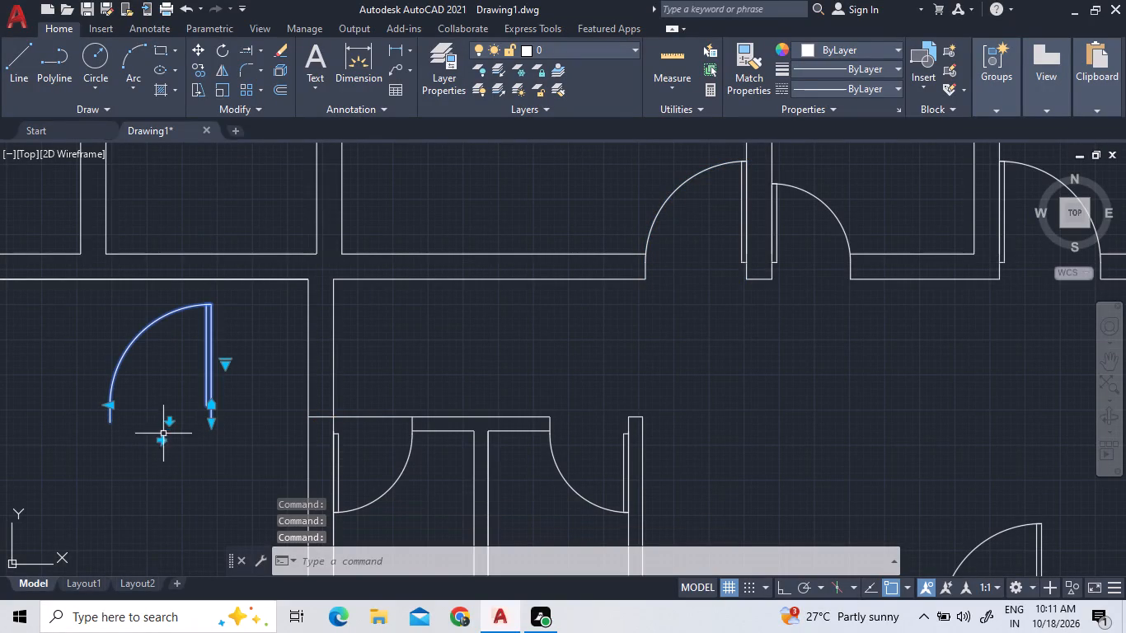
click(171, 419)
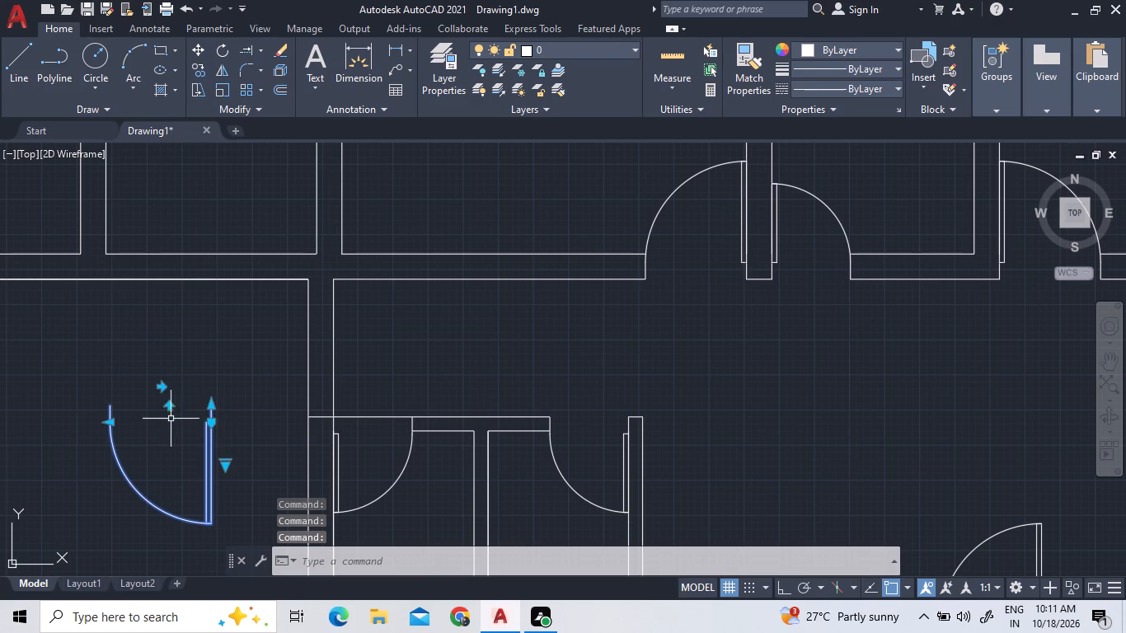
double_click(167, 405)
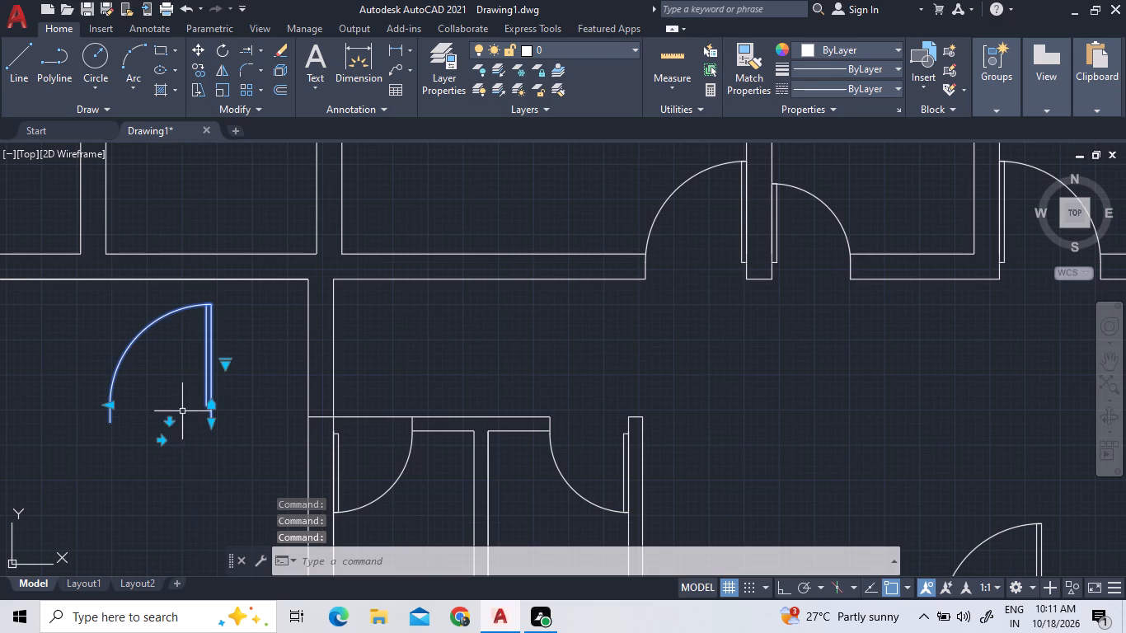
Rotate the copied door 90° counterclockwise about the outer endpoint of its hinge-side jamb, so its leaf lies horizontal.
right_click(191, 429)
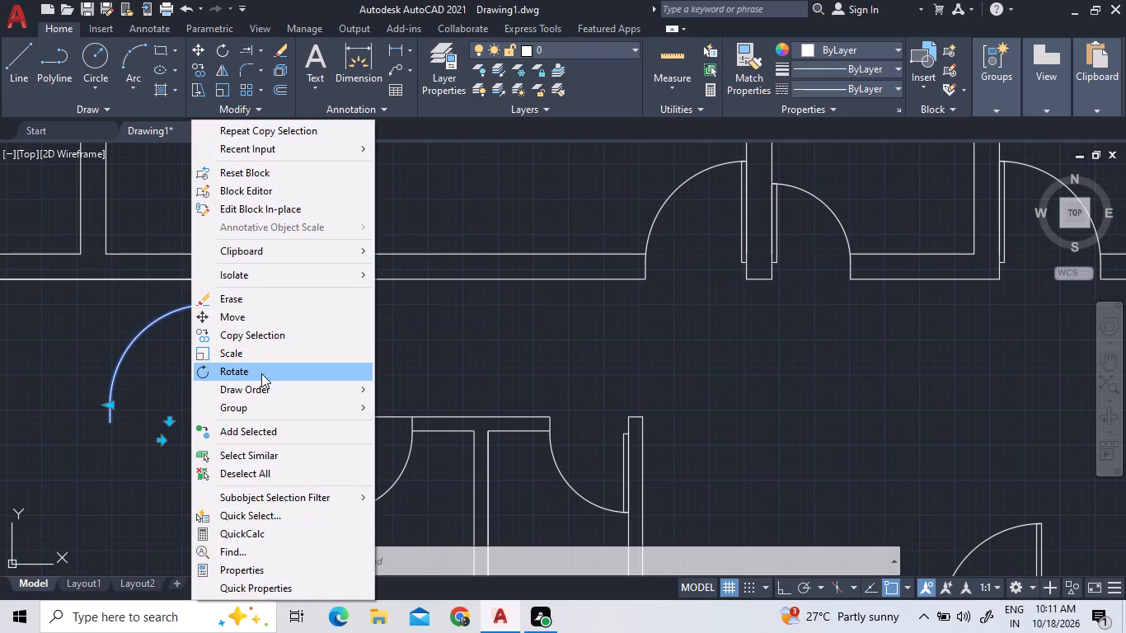
click(261, 373)
double_click(211, 420)
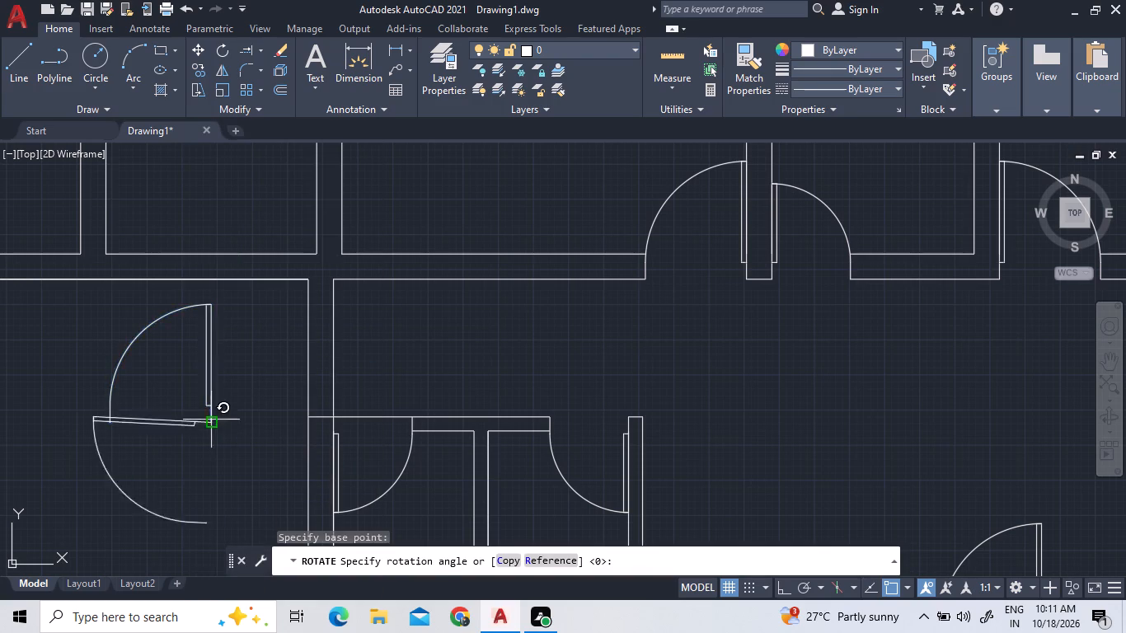
key(F8)
click(177, 382)
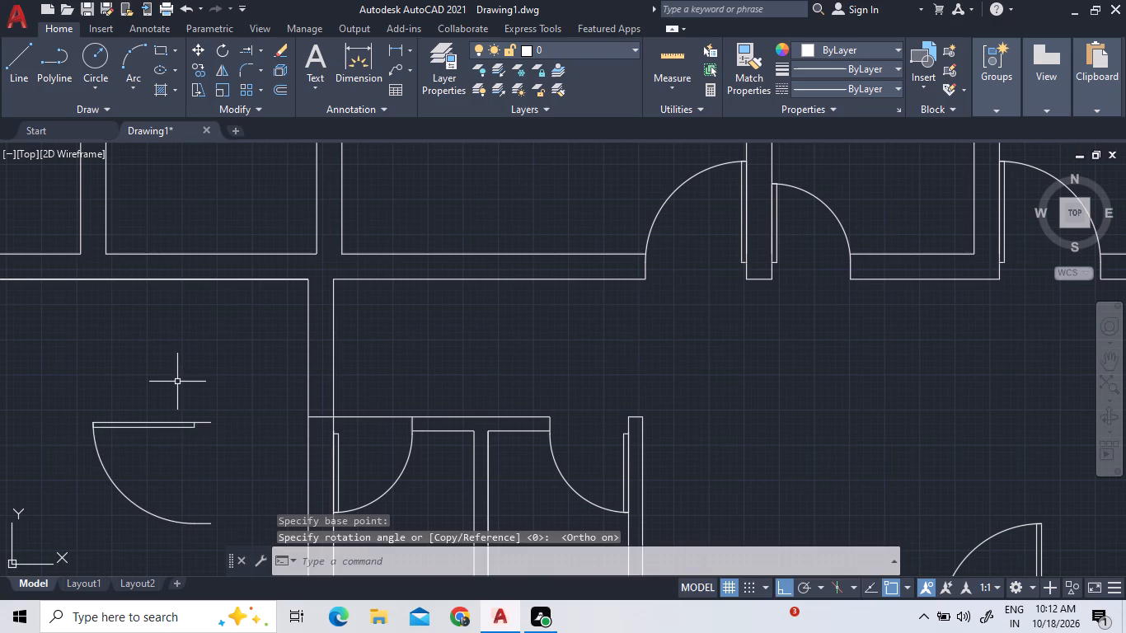
Move the rotated door from its hinge-side jamb endpoint to the corner where the corridor's top wall meets the dividing wall's corridor-side face.
click(128, 429)
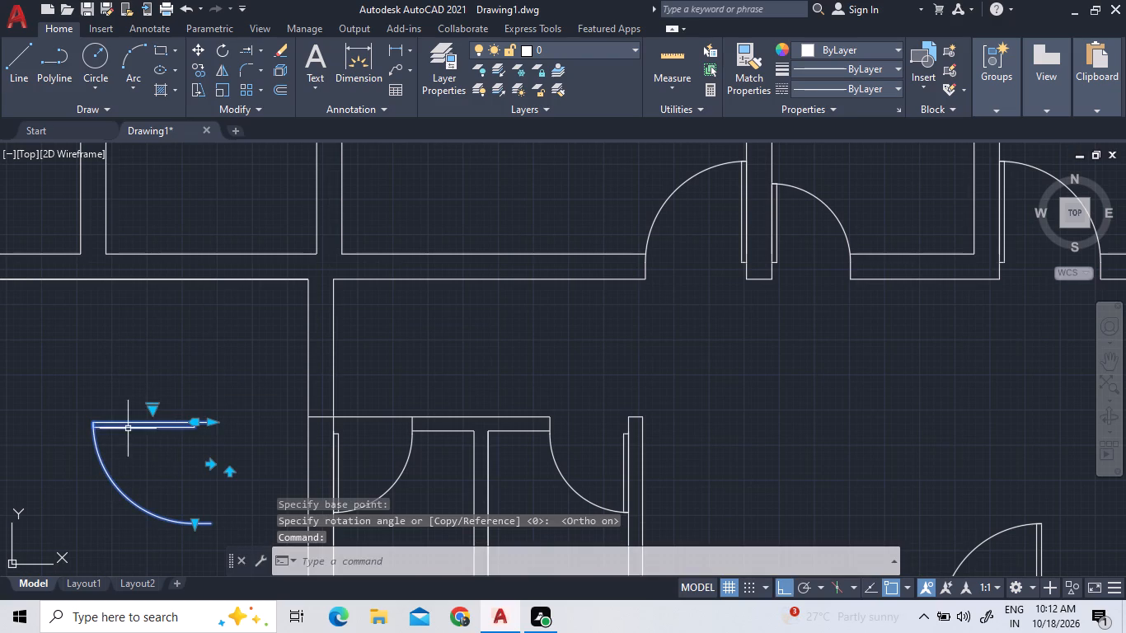
right_click(183, 361)
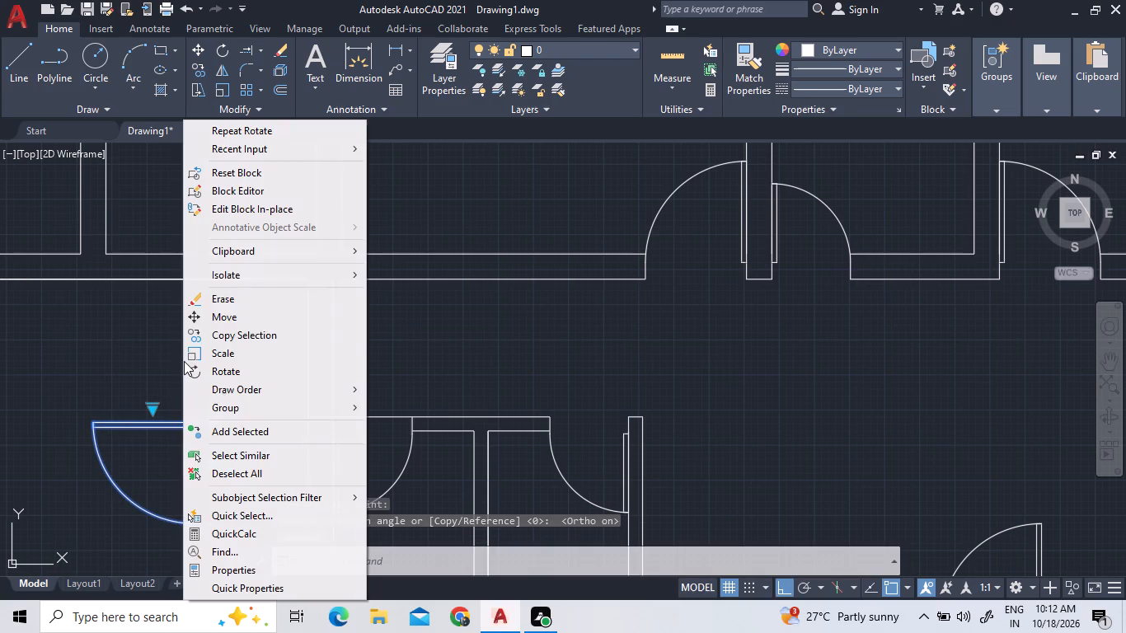
click(224, 319)
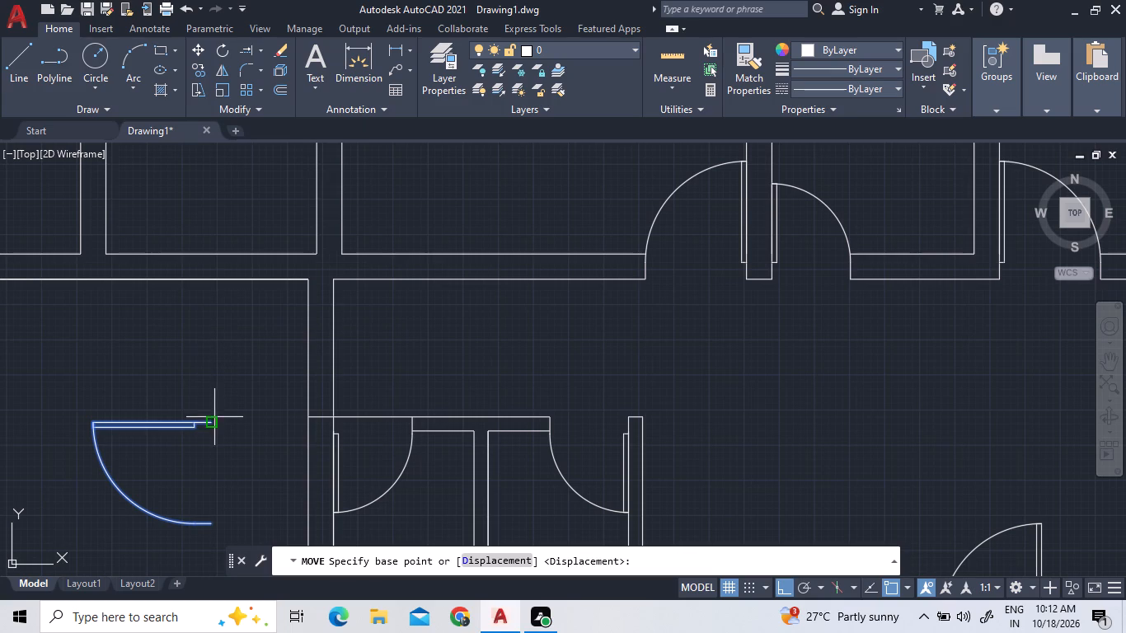
click(209, 425)
scroll(360, 283, up, 2)
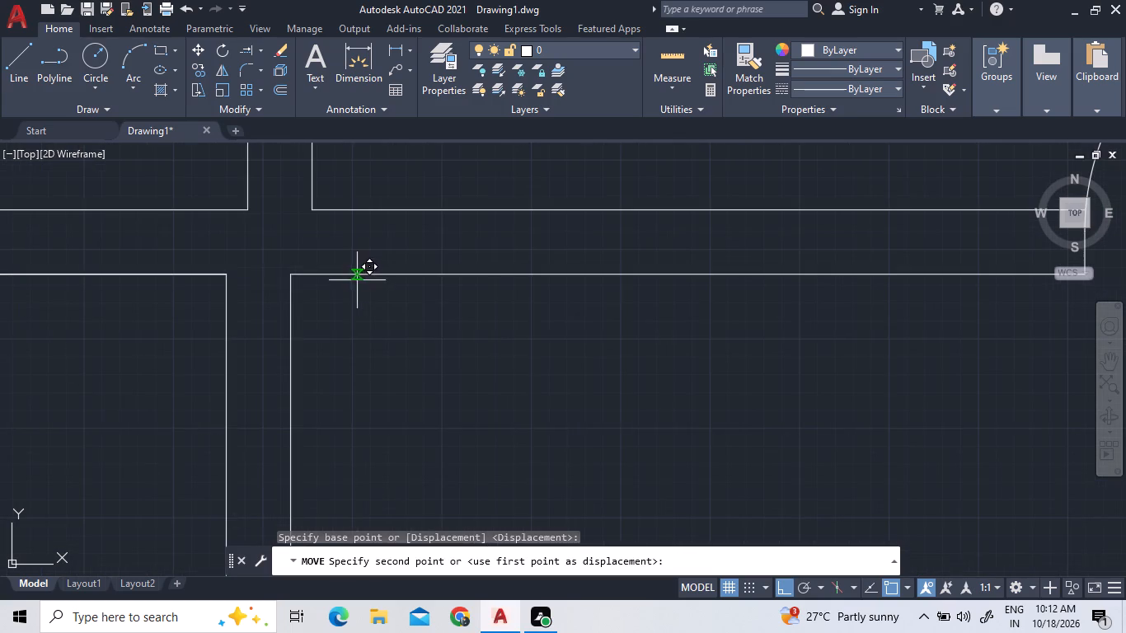
scroll(287, 274, up, 2)
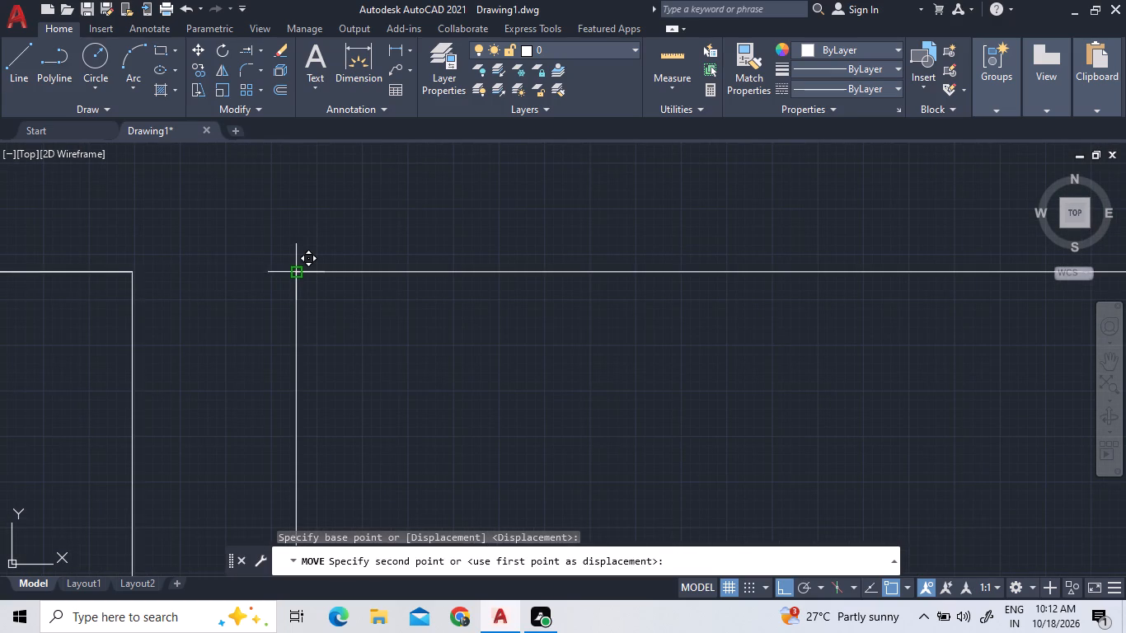
click(298, 270)
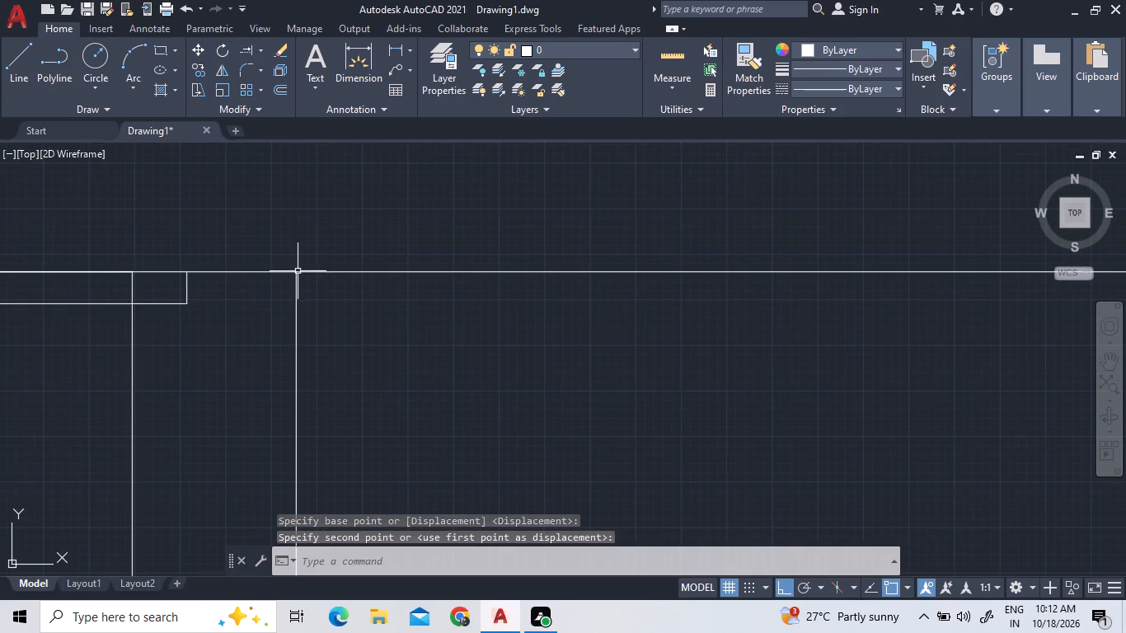
scroll(284, 312, down, 4)
right_click(327, 364)
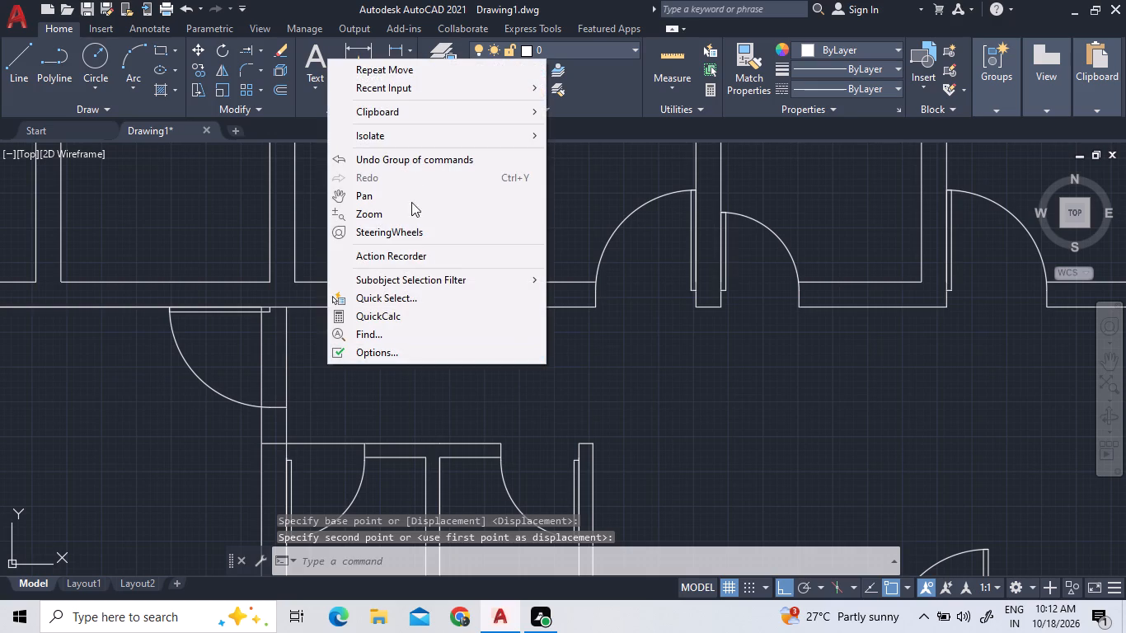
click(629, 398)
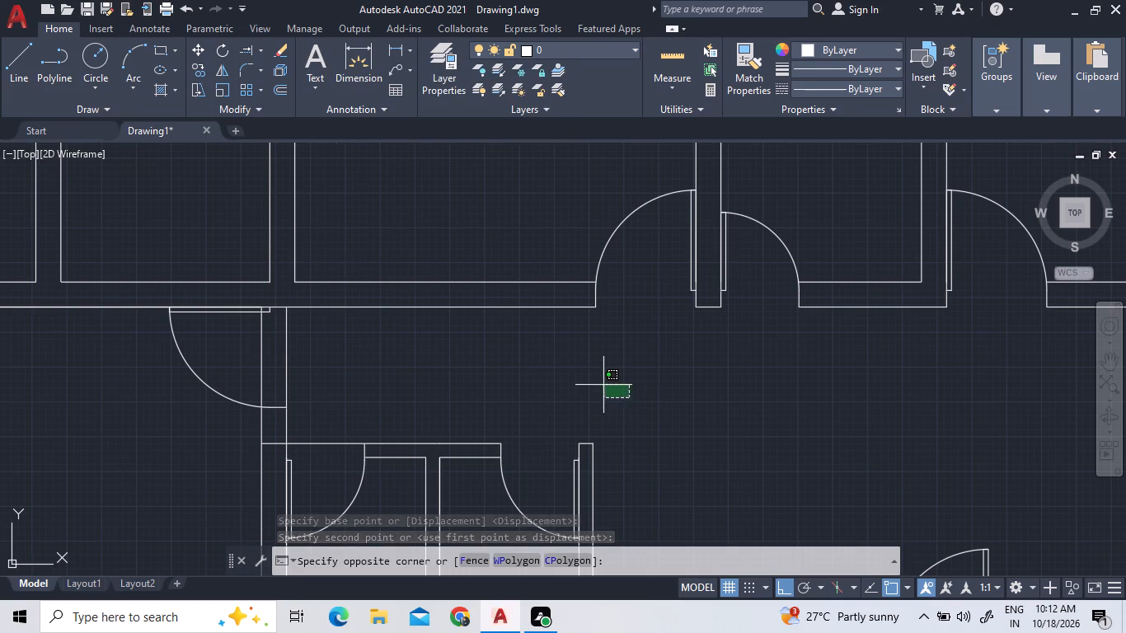
click(601, 385)
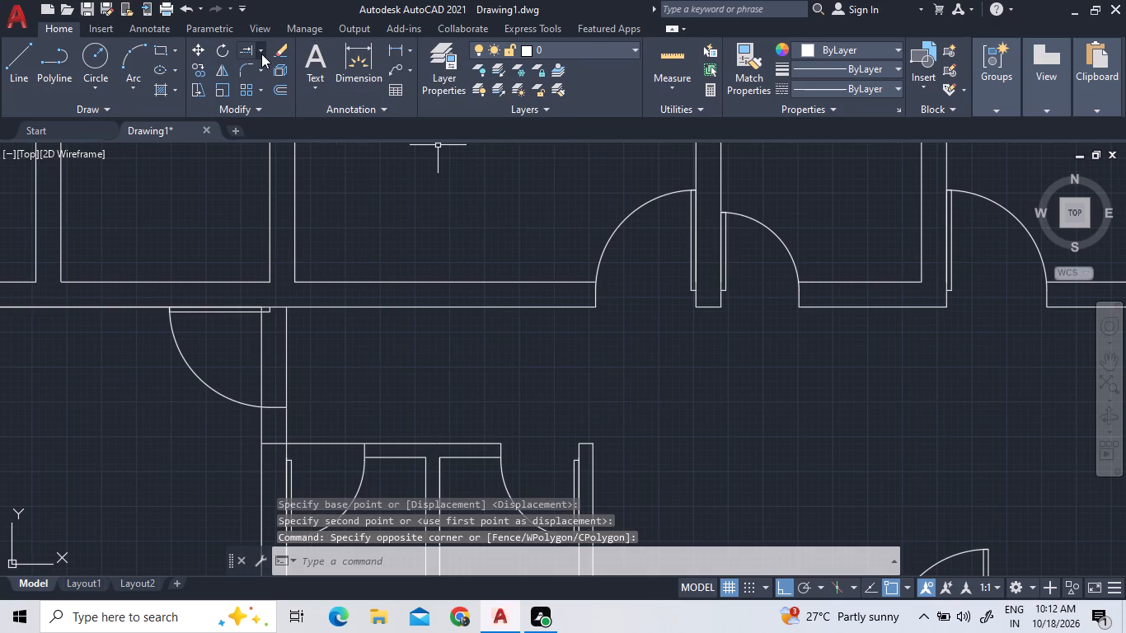
Trim both dividing-wall lines between the new door's jambs, including the short leftover stub at the hinge side, to open the doorway.
triple_click(261, 54)
double_click(265, 63)
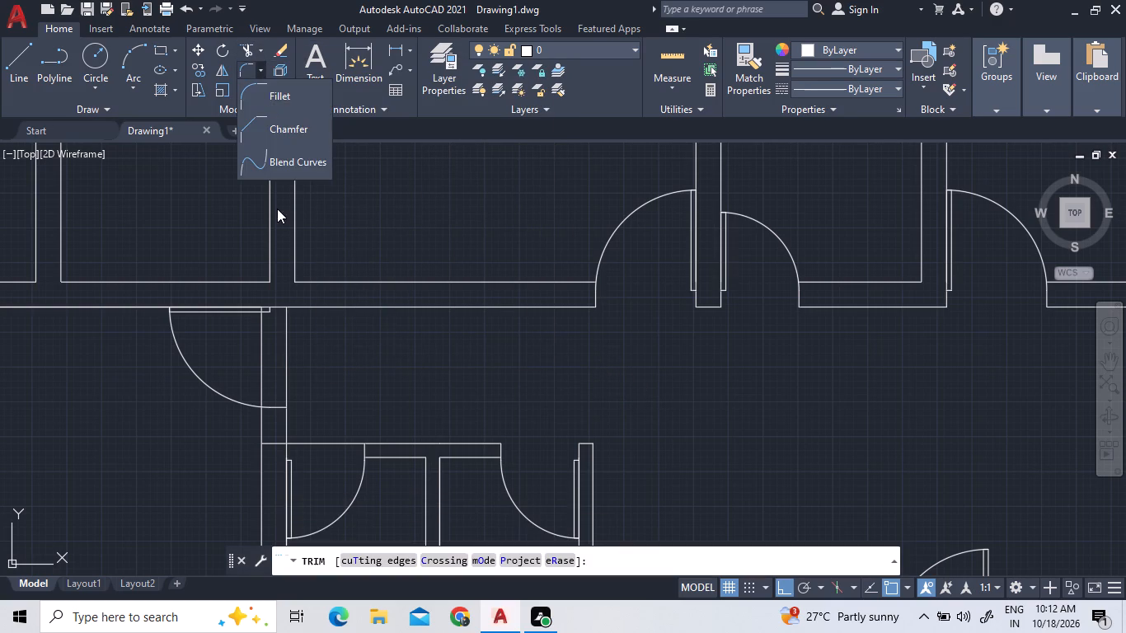
double_click(250, 54)
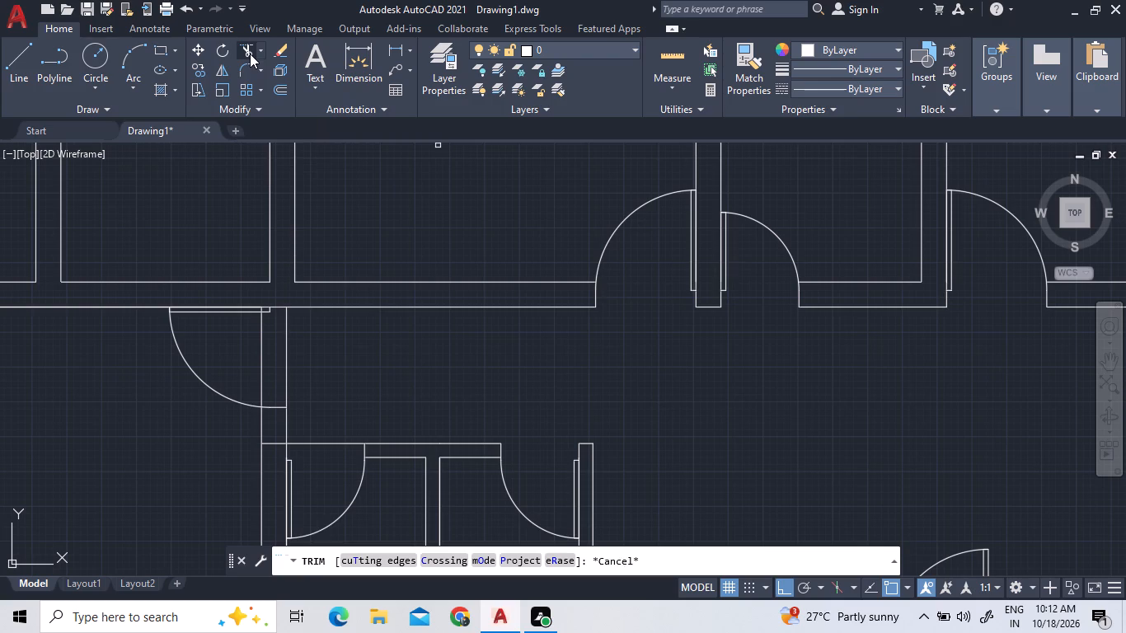
click(260, 346)
click(285, 352)
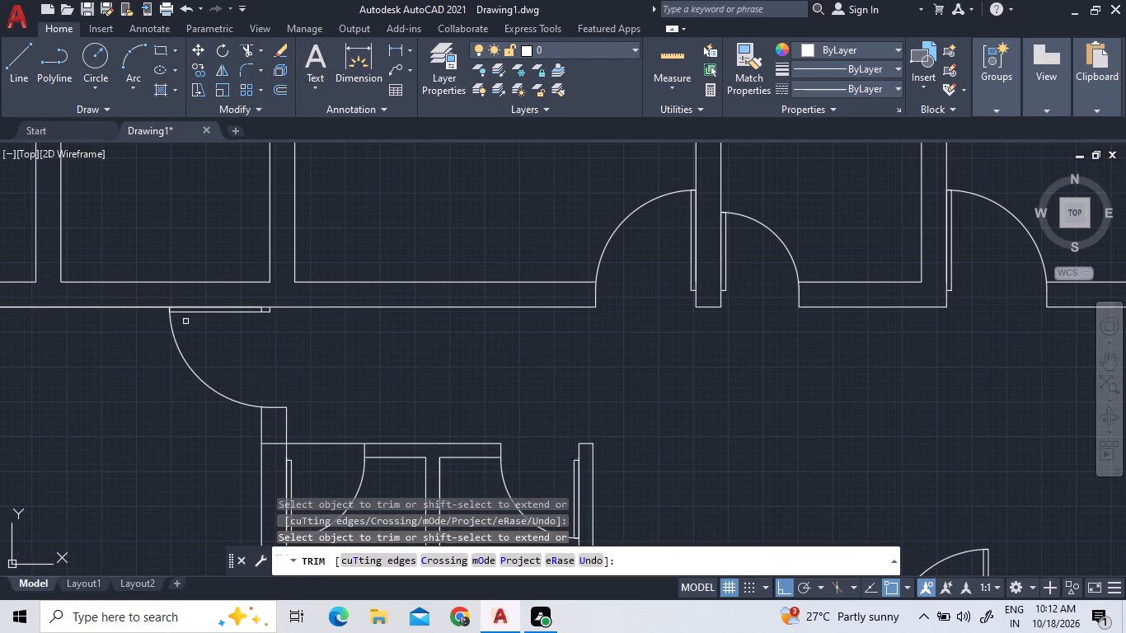
scroll(251, 307, up, 3)
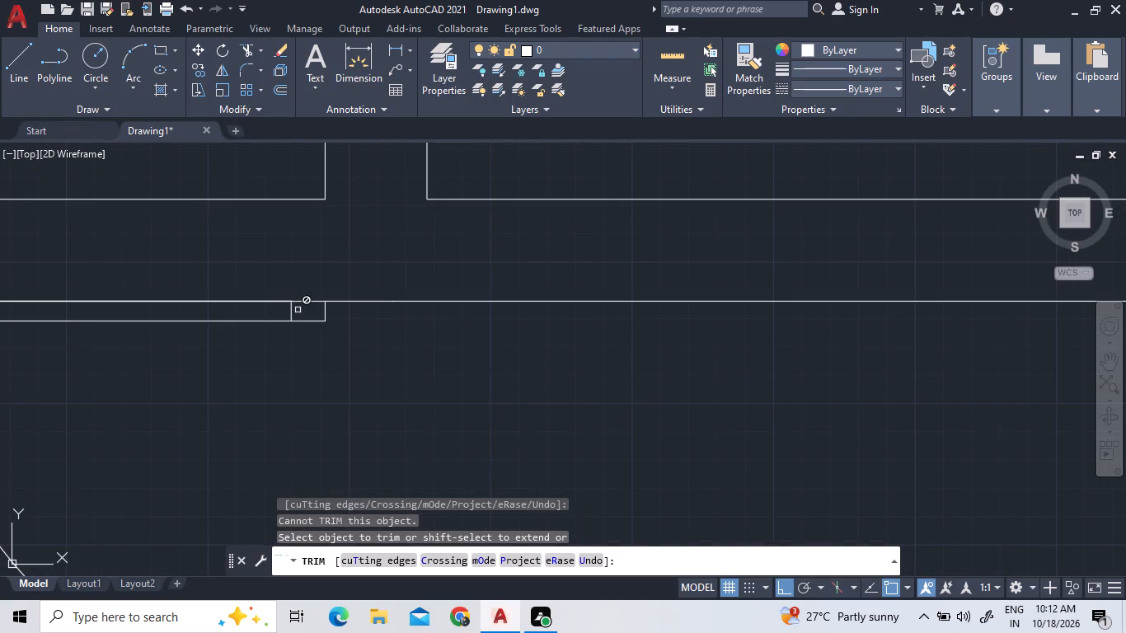
triple_click(291, 311)
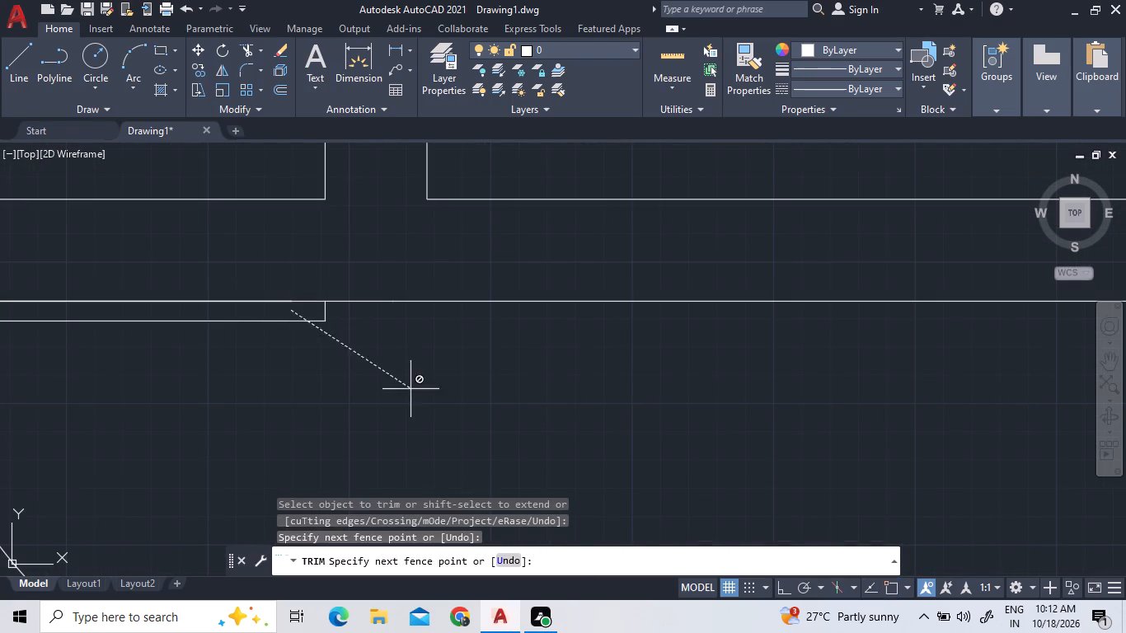
scroll(411, 390, down, 2)
double_click(369, 356)
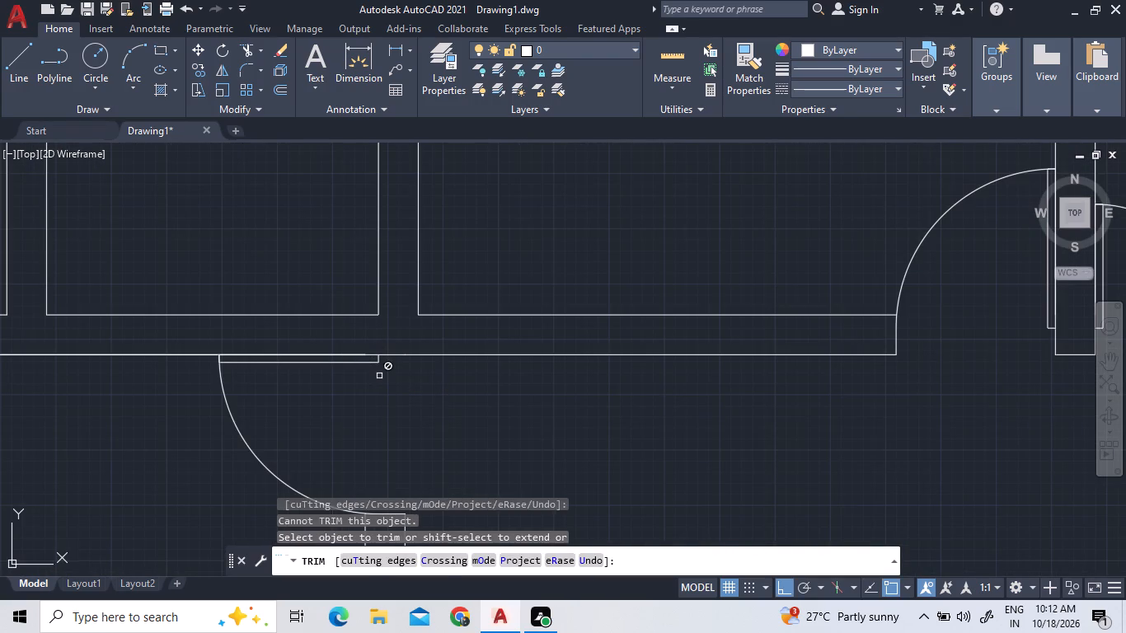
scroll(386, 371, down, 4)
scroll(387, 407, up, 5)
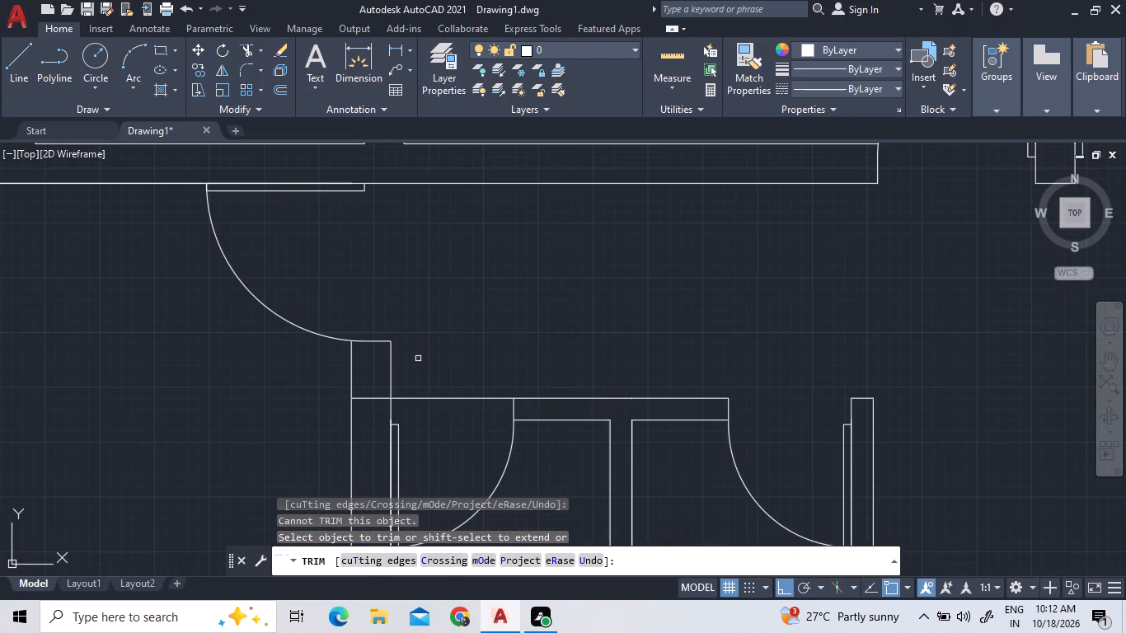
right_click(439, 357)
double_click(468, 362)
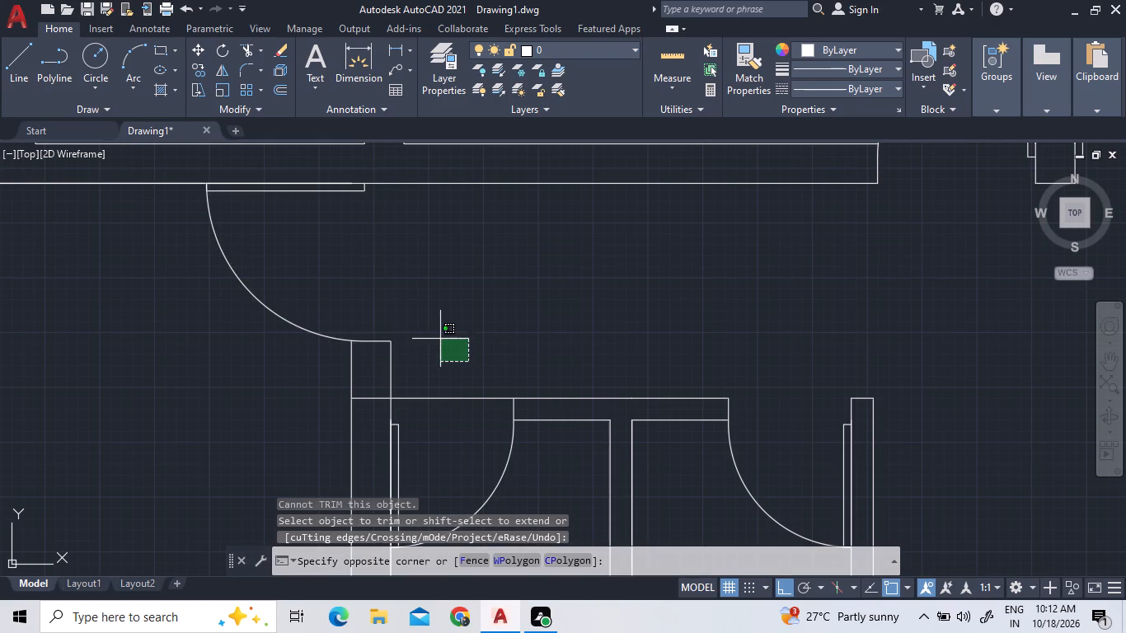
click(440, 339)
Widen the large left room's door to the next larger size, extending its opening along the dividing wall toward the small rooms.
click(324, 334)
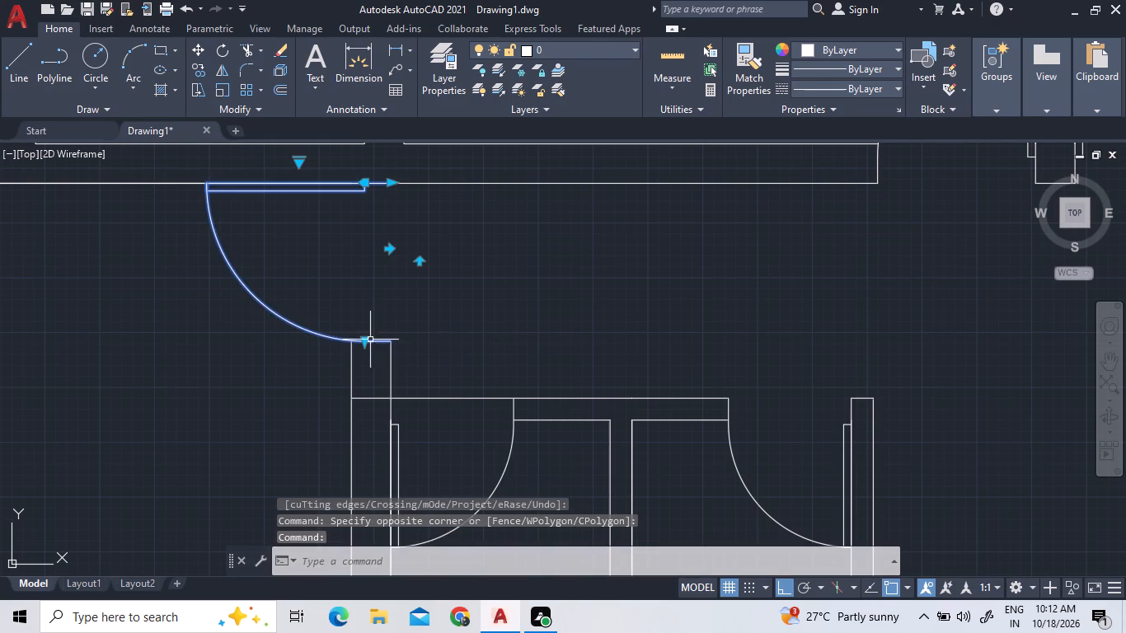
double_click(365, 341)
double_click(366, 356)
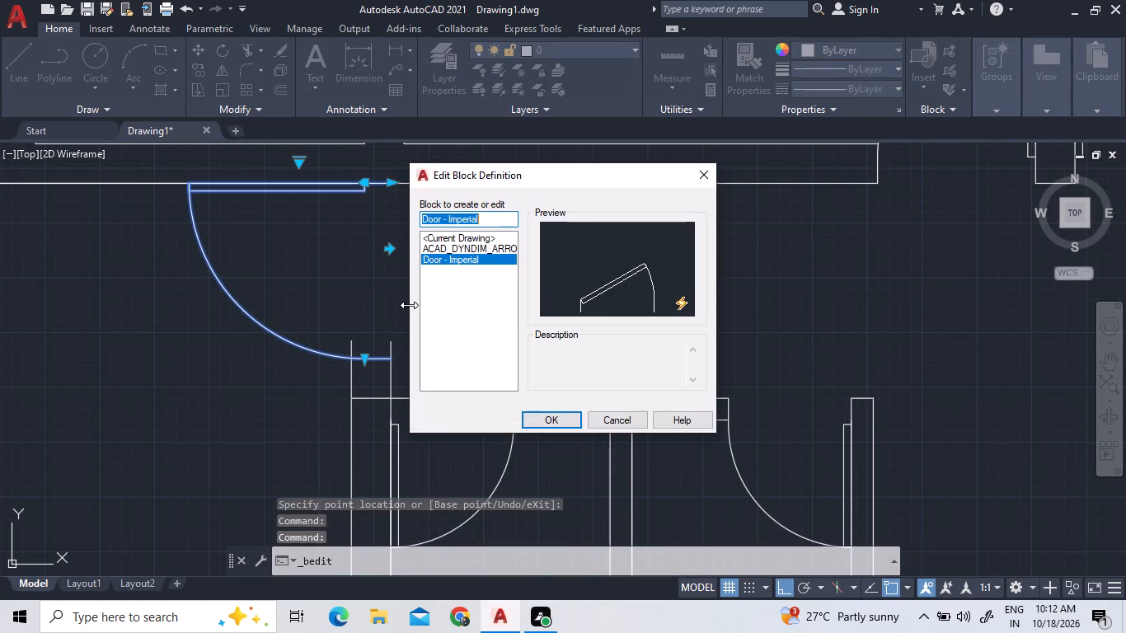
double_click(645, 423)
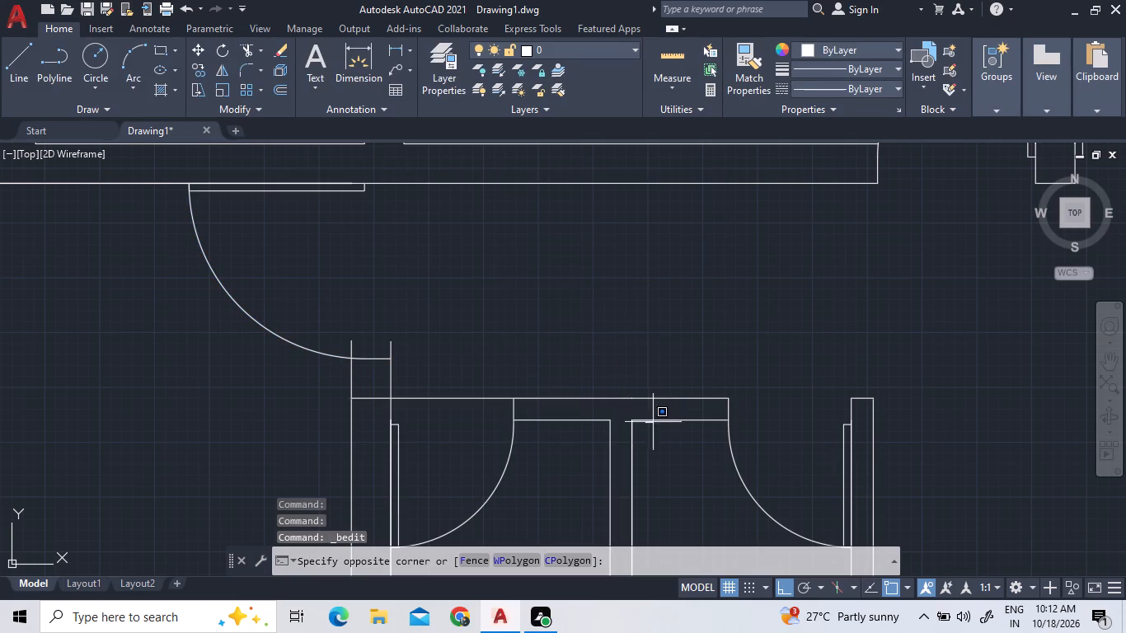
key(Escape)
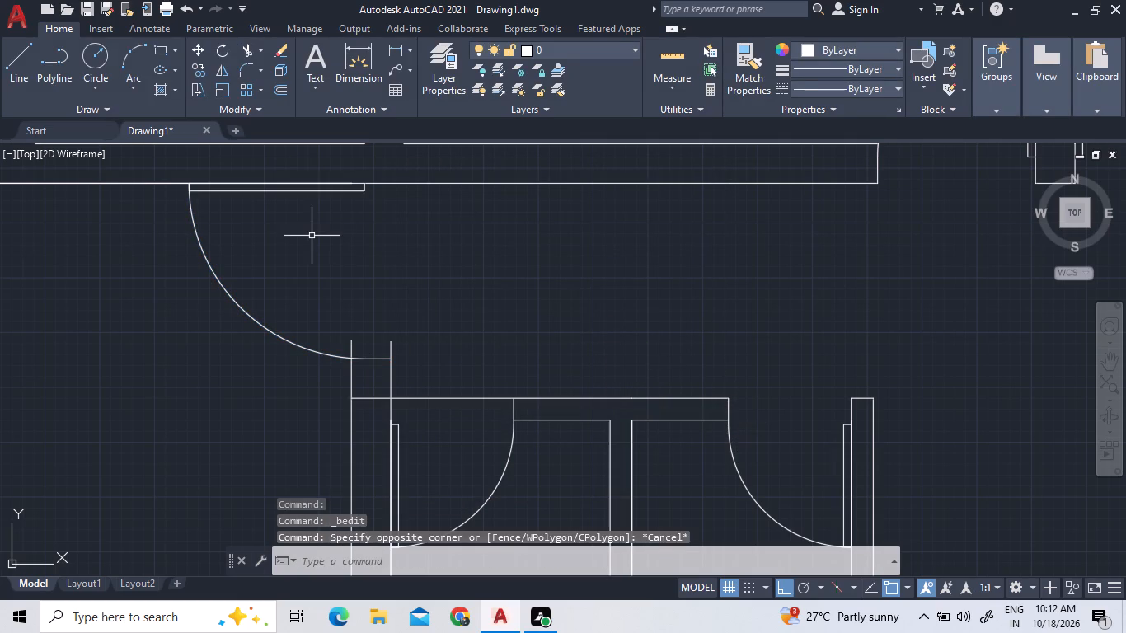
Trim the two short dividing-wall stubs projecting past the widened door's latch-side jamb to clear the doorway.
triple_click(246, 49)
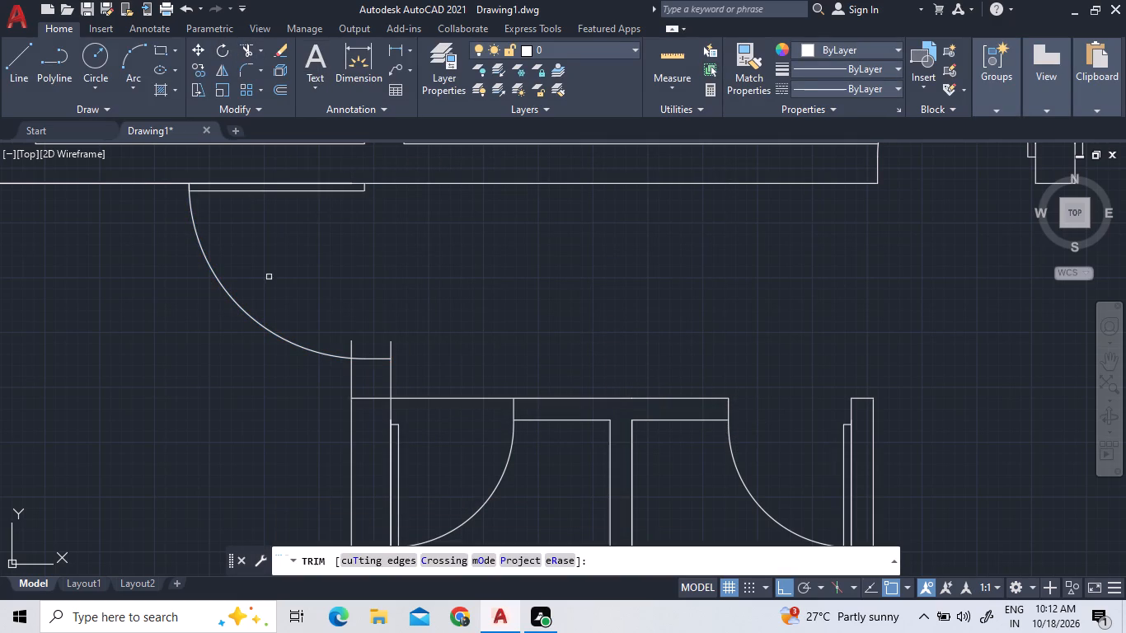
click(348, 346)
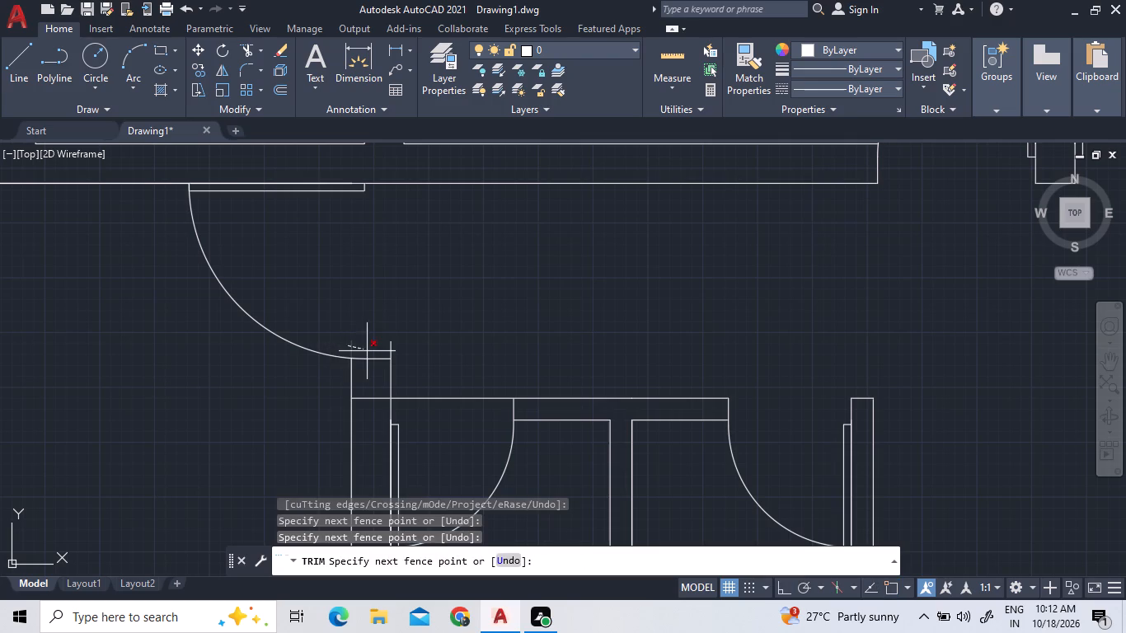
click(401, 352)
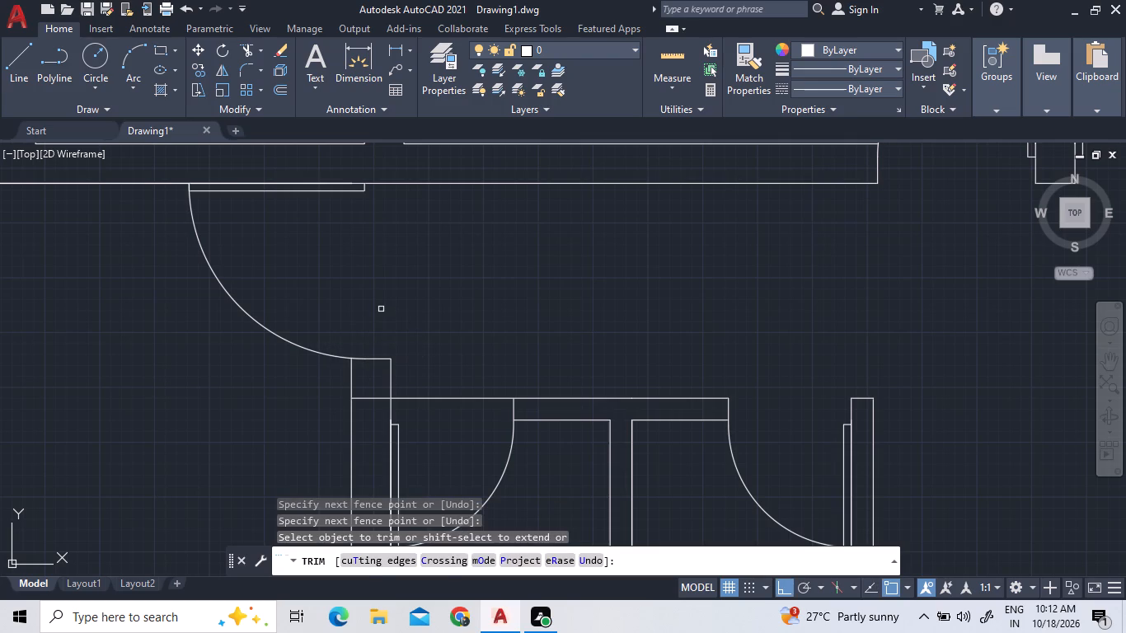
scroll(398, 305, down, 1)
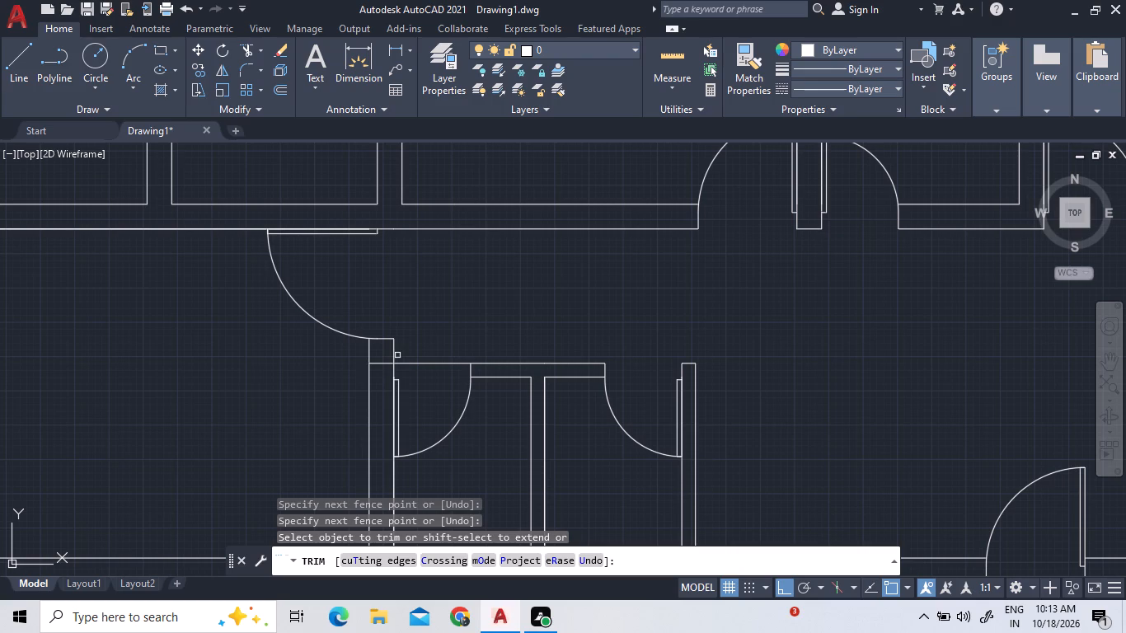
scroll(416, 322, down, 2)
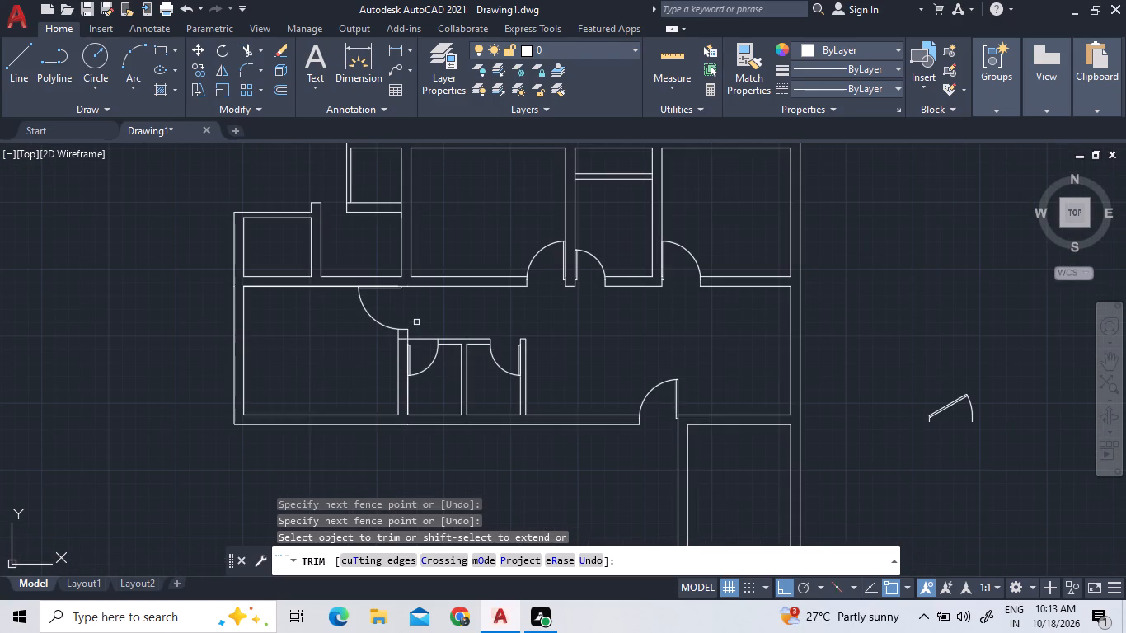
scroll(406, 347, up, 2)
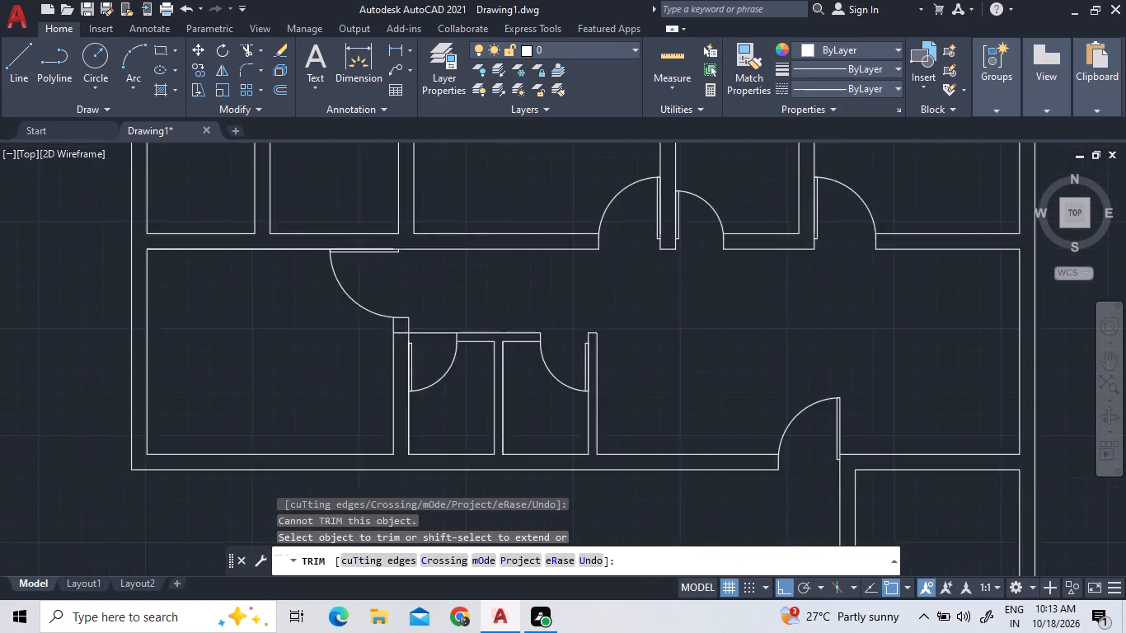
scroll(425, 321, down, 1)
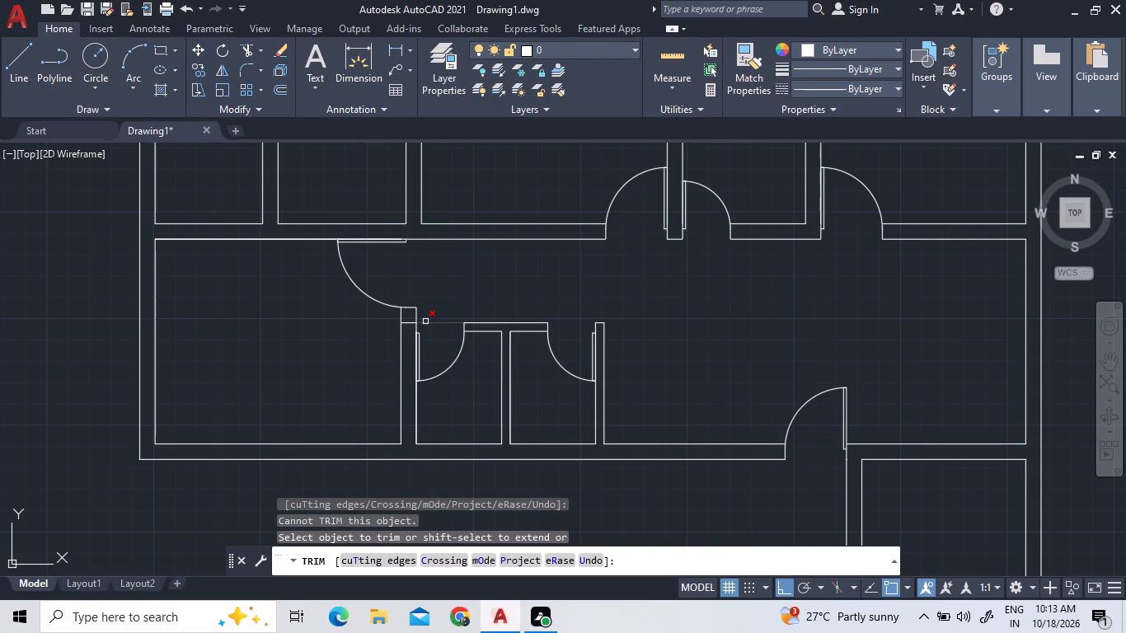
right_click(481, 279)
double_click(486, 286)
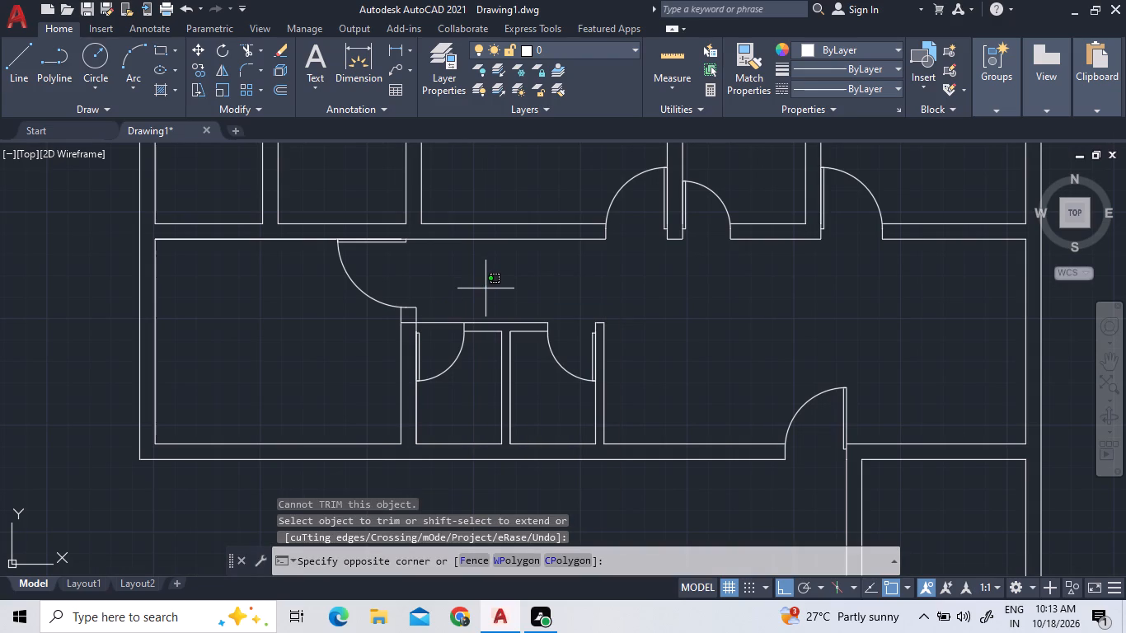
scroll(466, 319, down, 2)
double_click(472, 298)
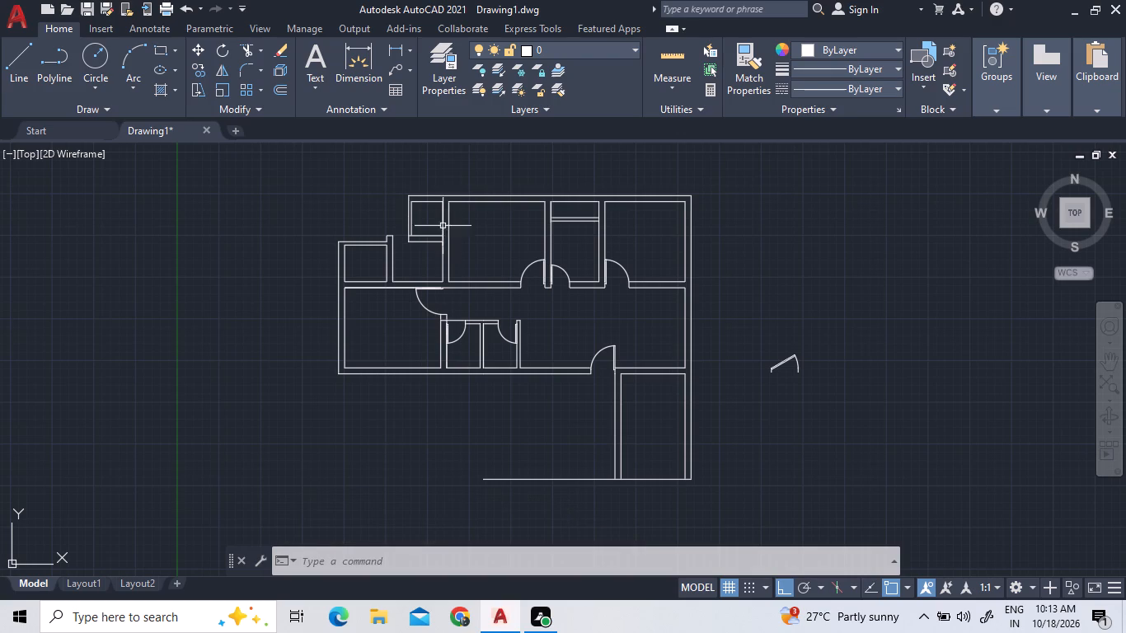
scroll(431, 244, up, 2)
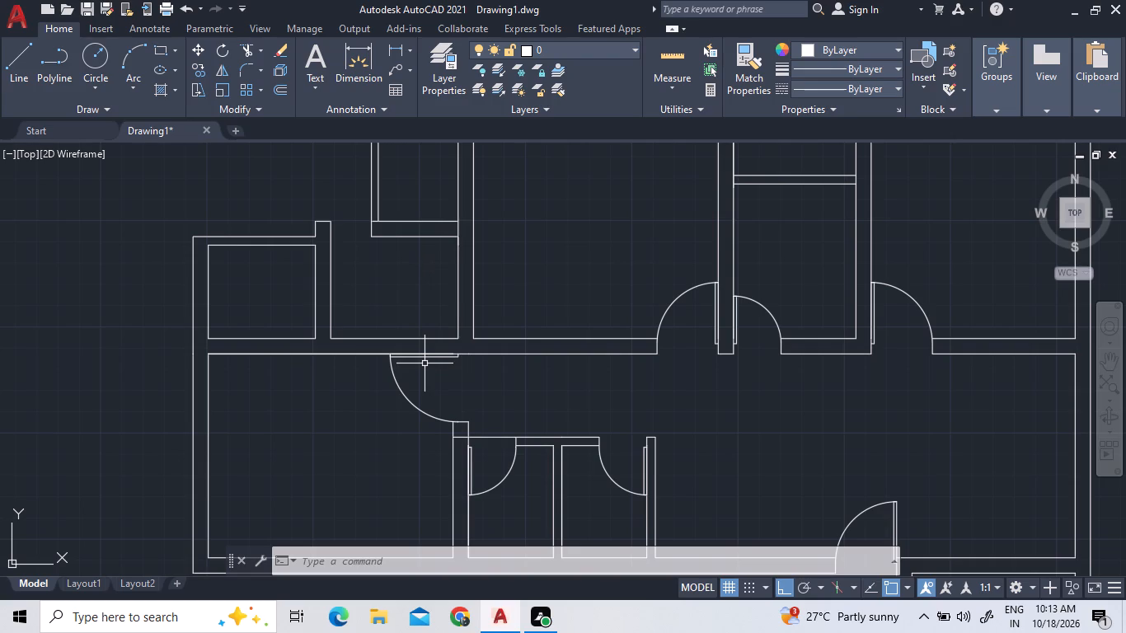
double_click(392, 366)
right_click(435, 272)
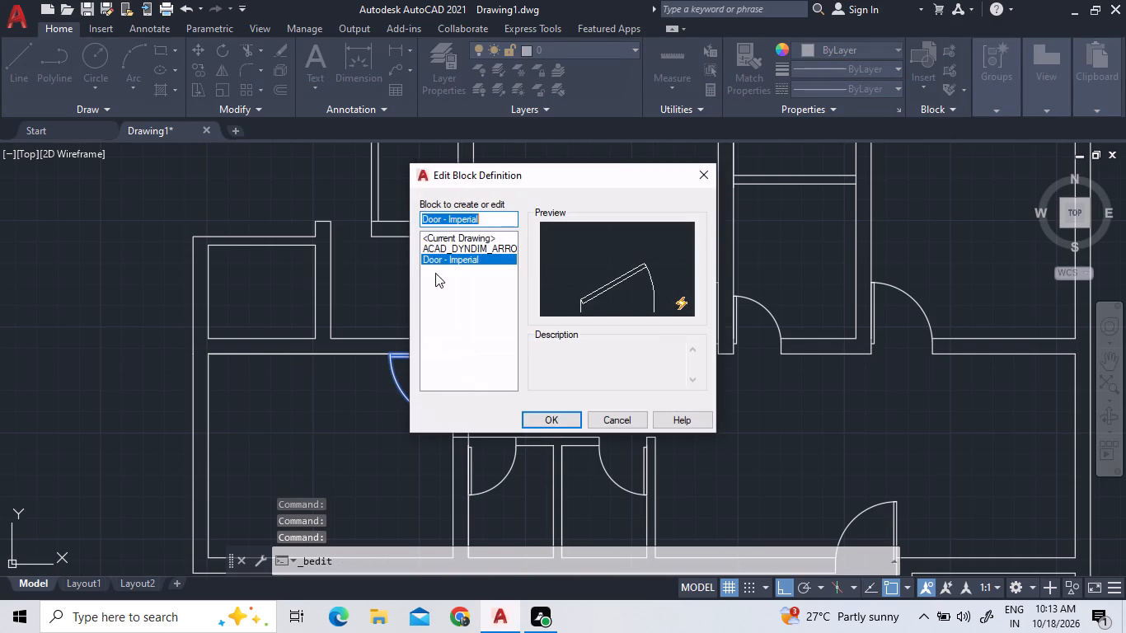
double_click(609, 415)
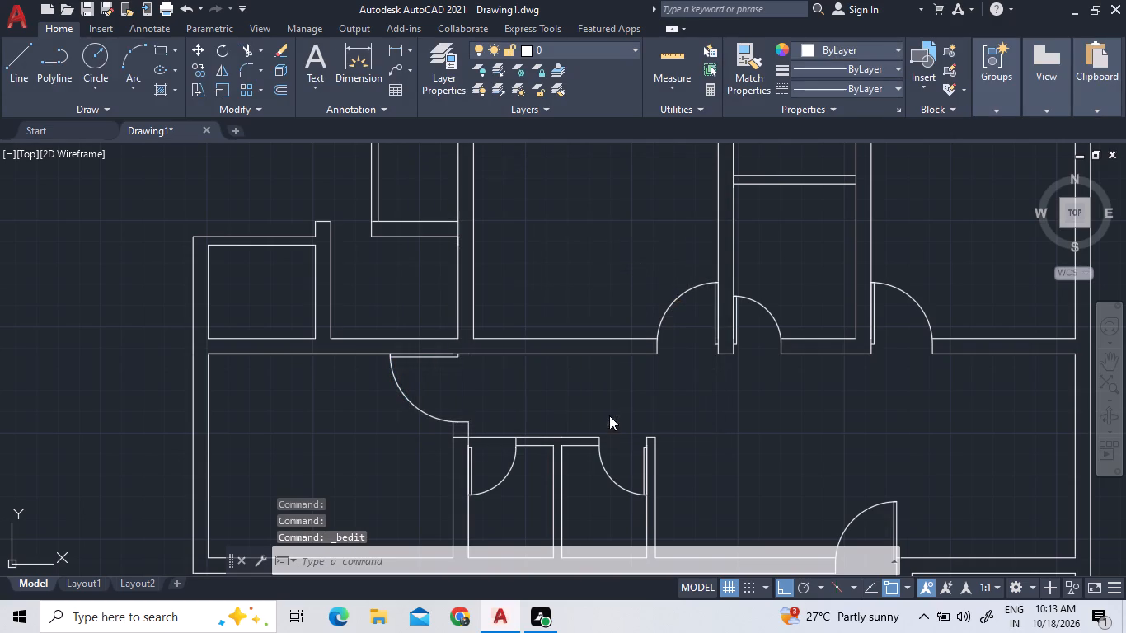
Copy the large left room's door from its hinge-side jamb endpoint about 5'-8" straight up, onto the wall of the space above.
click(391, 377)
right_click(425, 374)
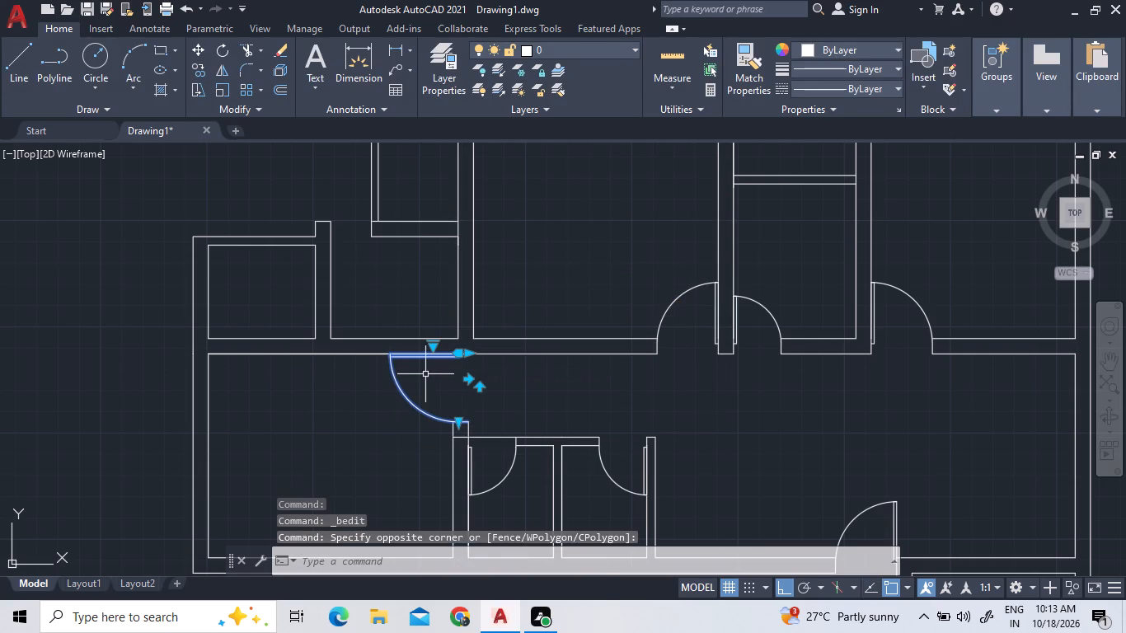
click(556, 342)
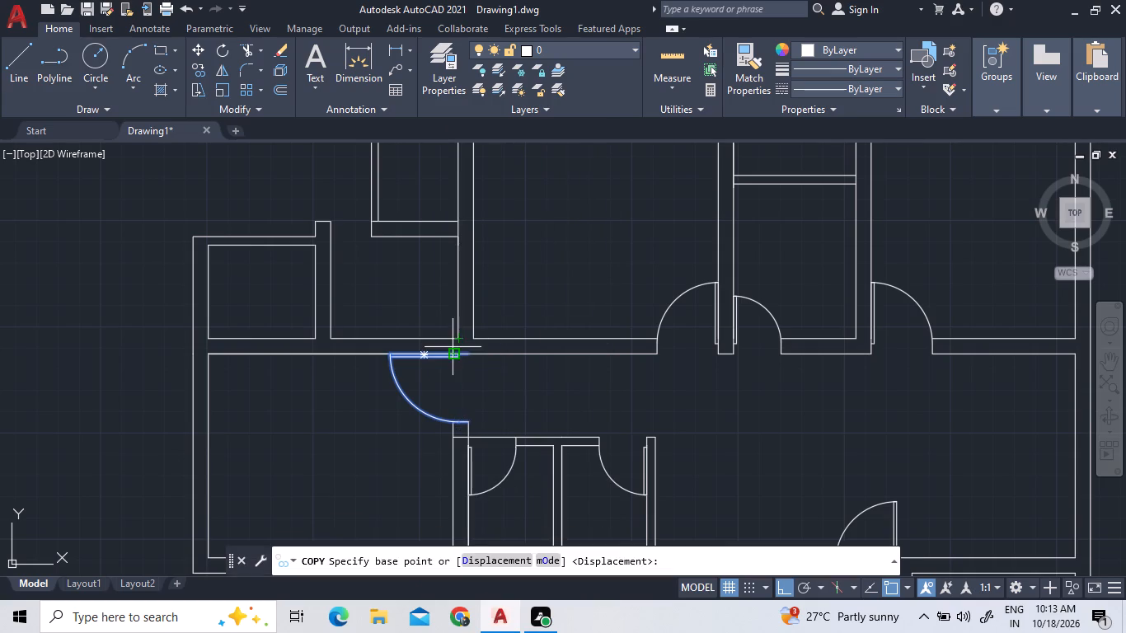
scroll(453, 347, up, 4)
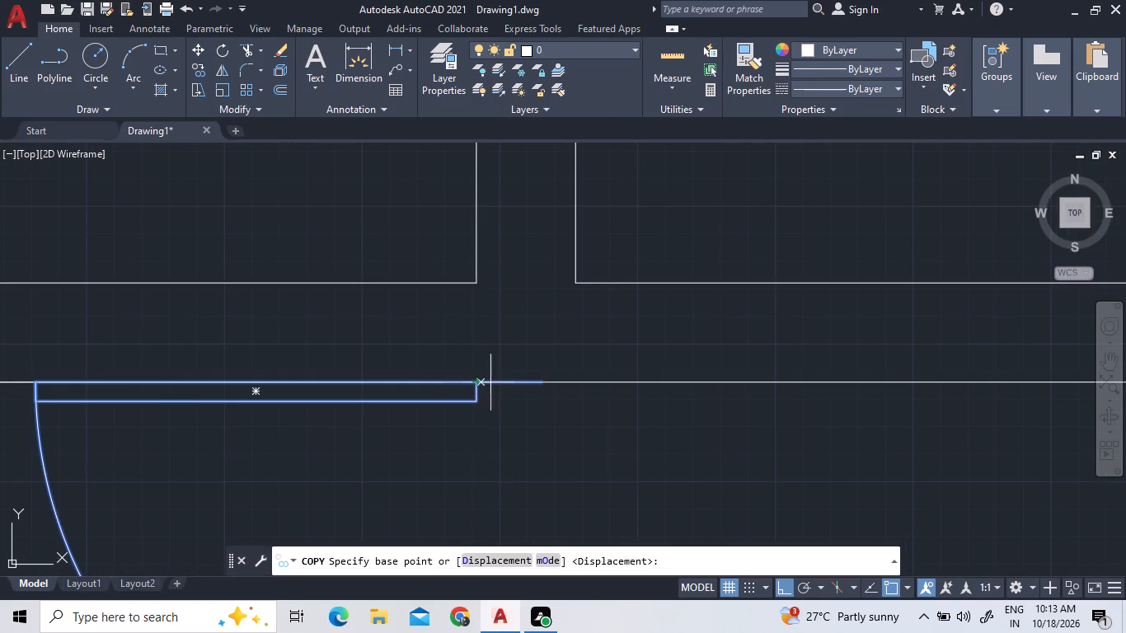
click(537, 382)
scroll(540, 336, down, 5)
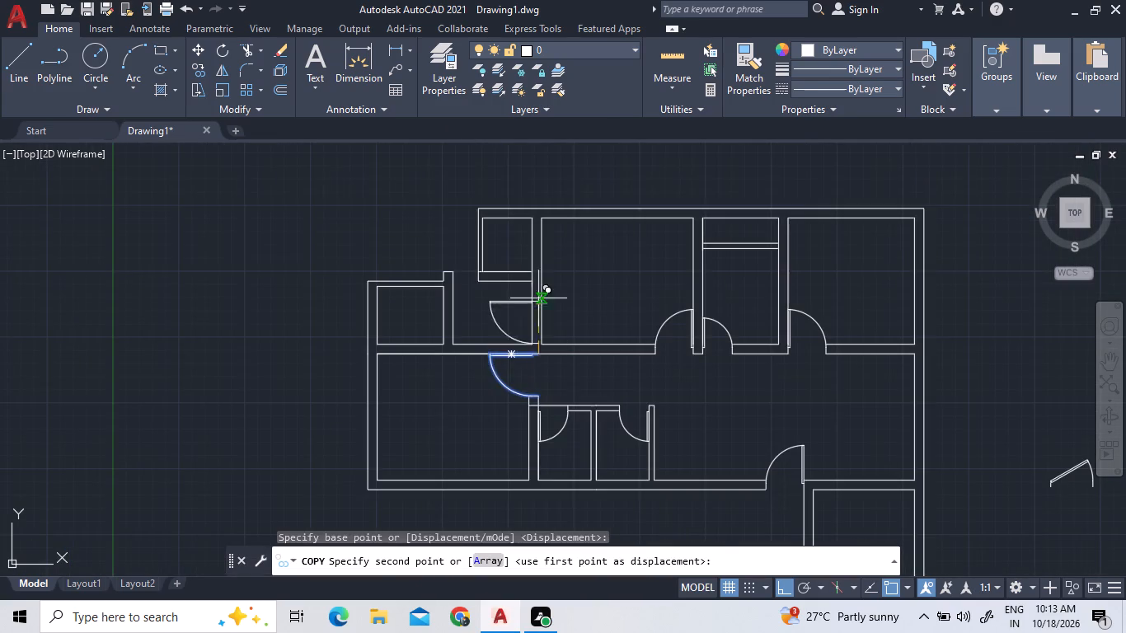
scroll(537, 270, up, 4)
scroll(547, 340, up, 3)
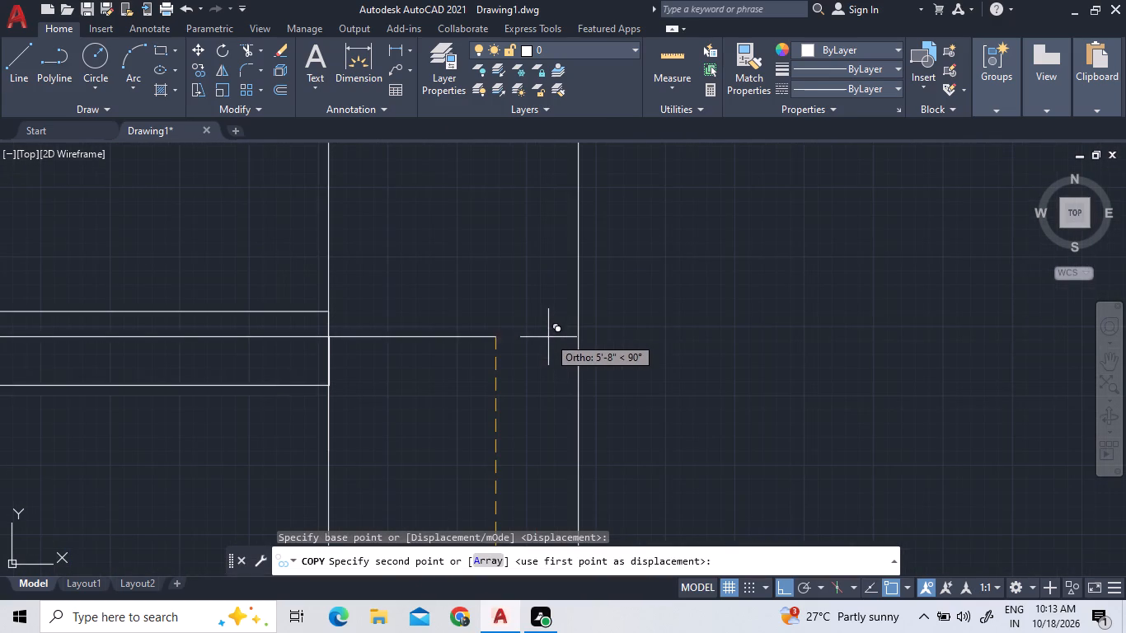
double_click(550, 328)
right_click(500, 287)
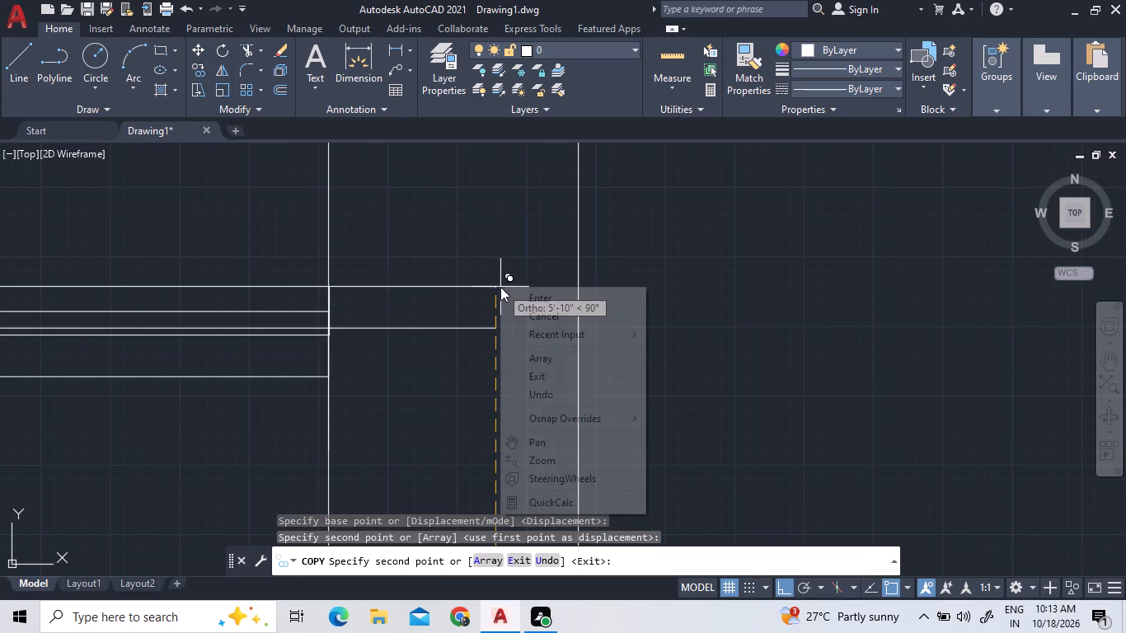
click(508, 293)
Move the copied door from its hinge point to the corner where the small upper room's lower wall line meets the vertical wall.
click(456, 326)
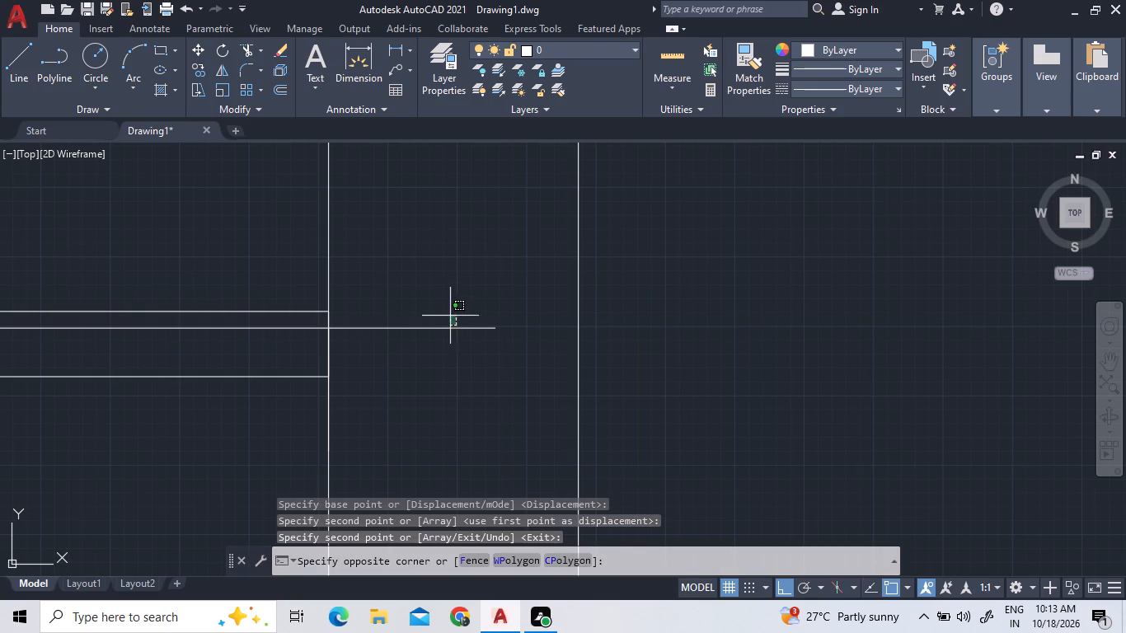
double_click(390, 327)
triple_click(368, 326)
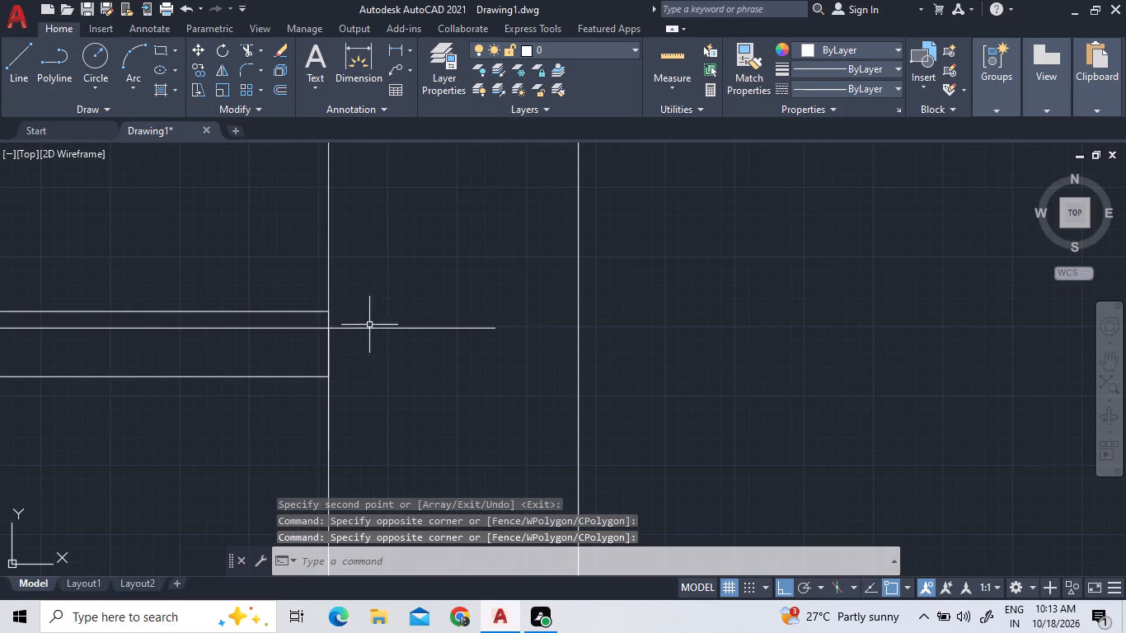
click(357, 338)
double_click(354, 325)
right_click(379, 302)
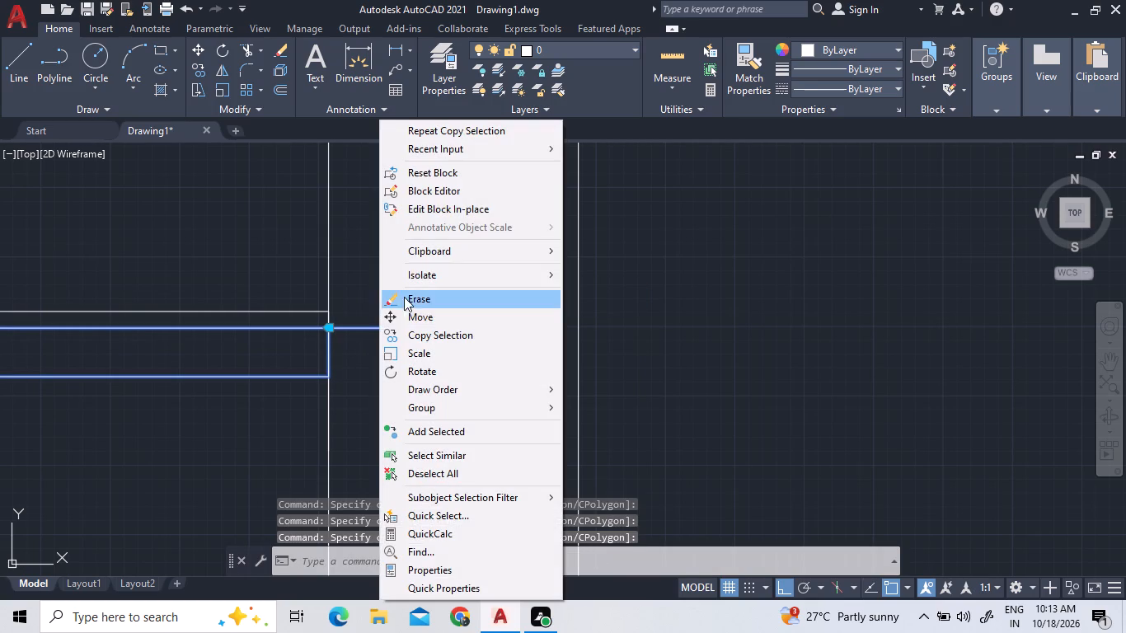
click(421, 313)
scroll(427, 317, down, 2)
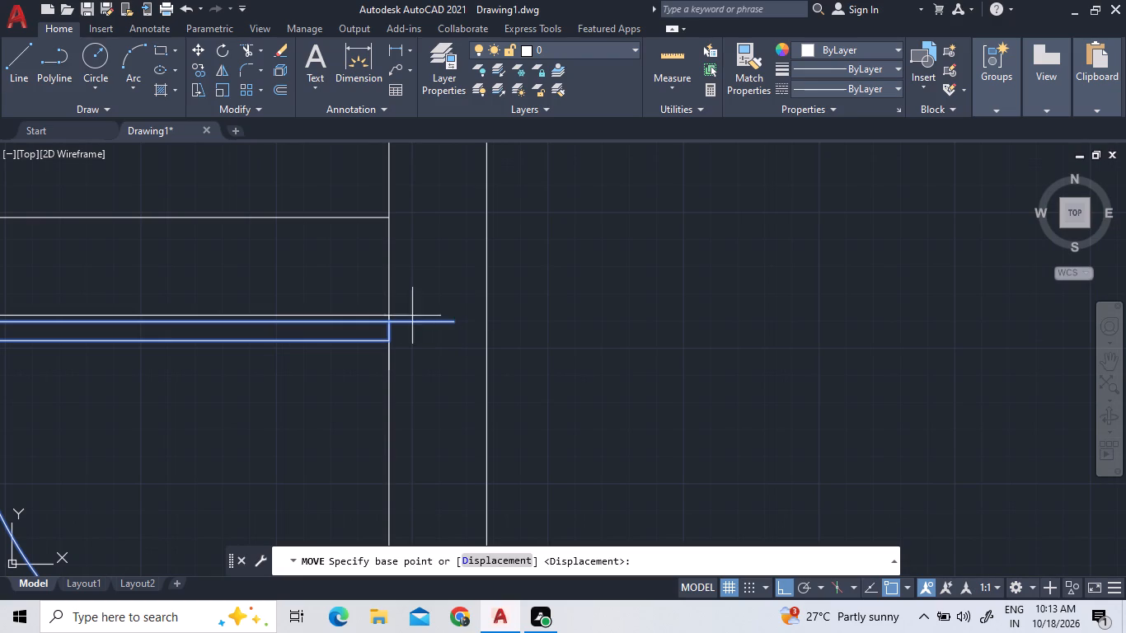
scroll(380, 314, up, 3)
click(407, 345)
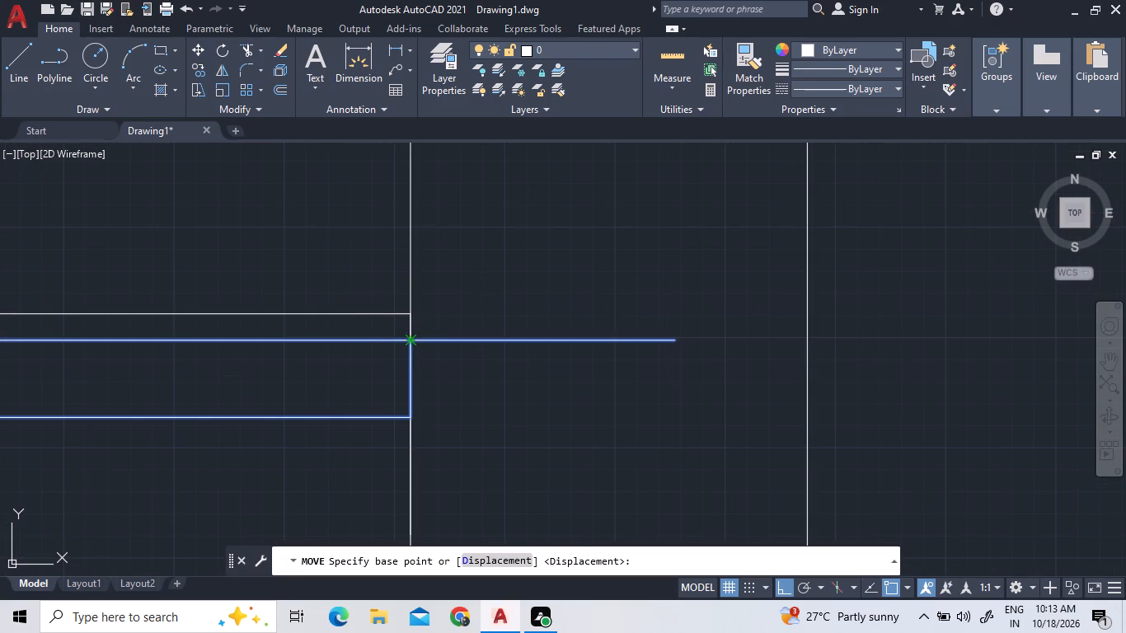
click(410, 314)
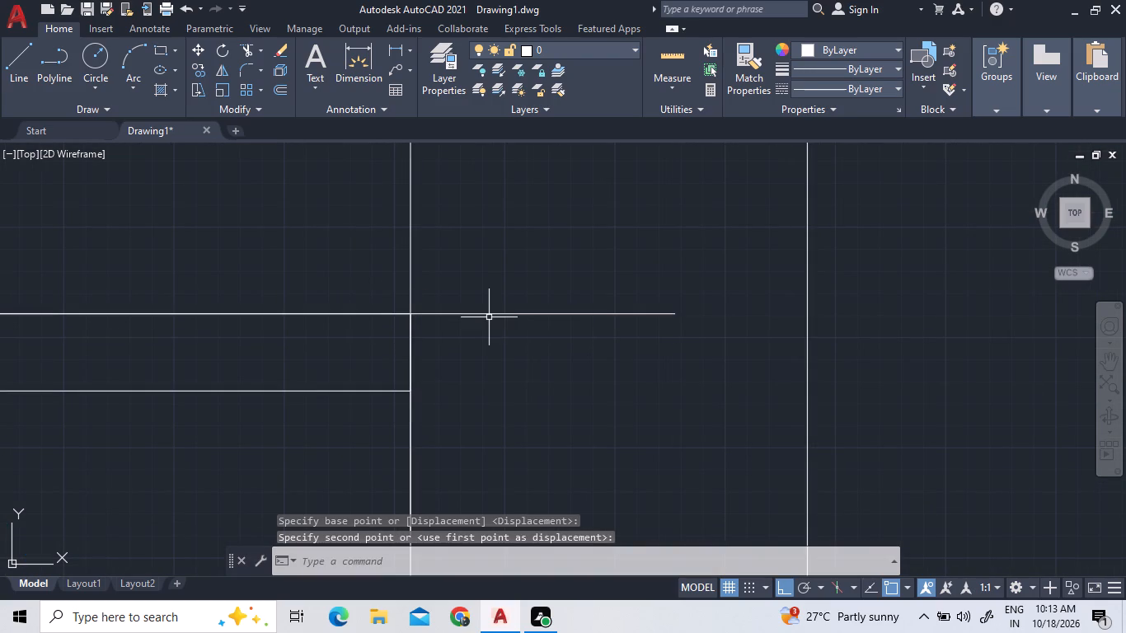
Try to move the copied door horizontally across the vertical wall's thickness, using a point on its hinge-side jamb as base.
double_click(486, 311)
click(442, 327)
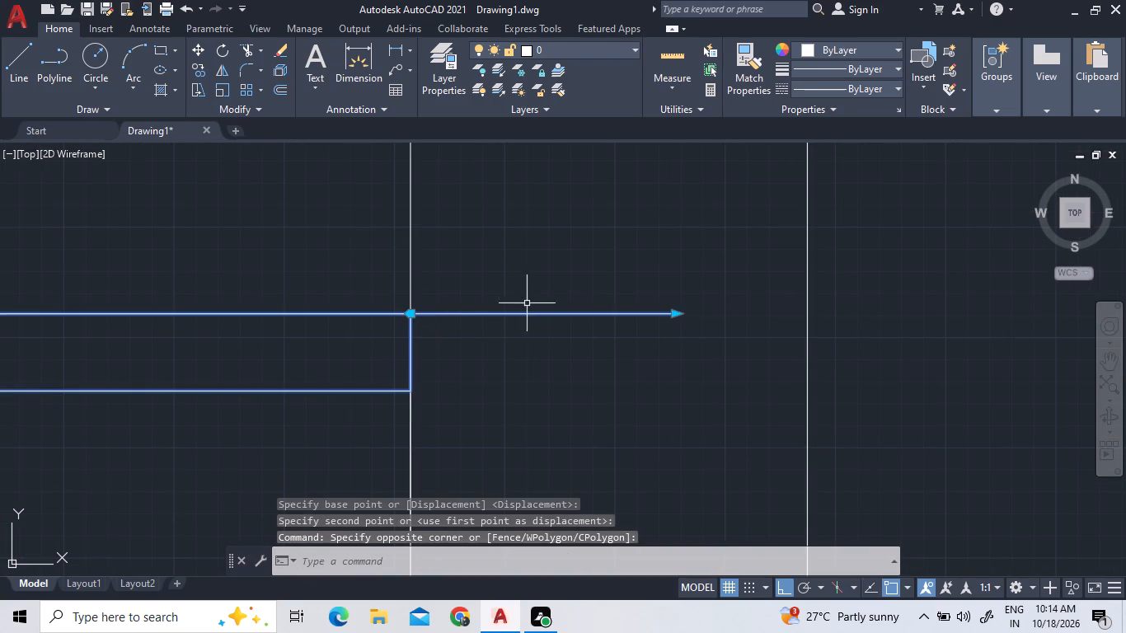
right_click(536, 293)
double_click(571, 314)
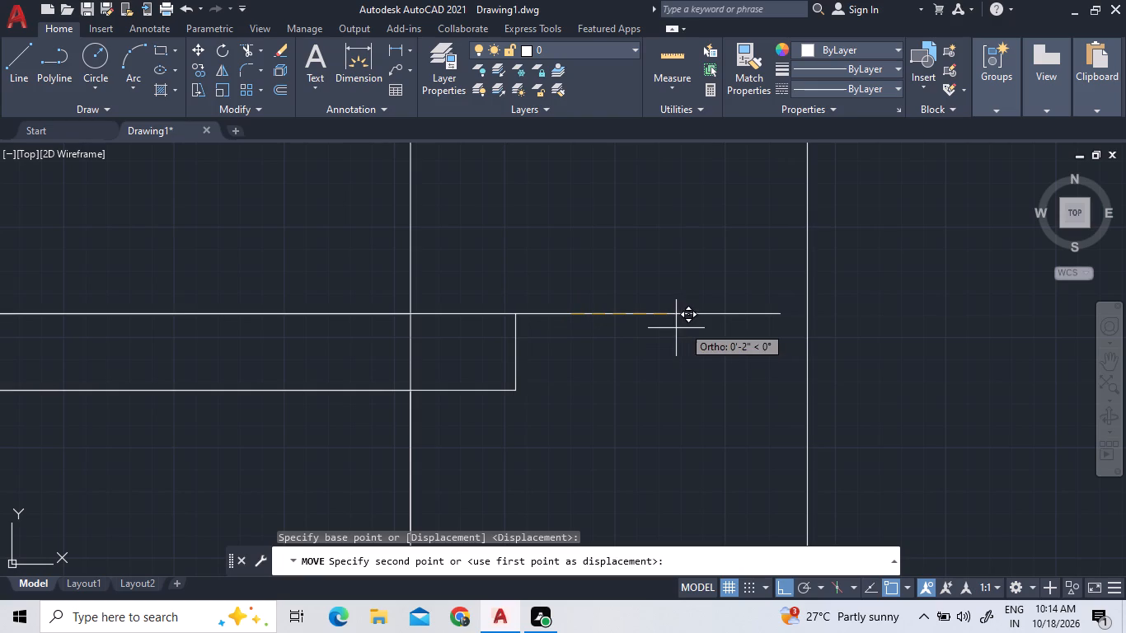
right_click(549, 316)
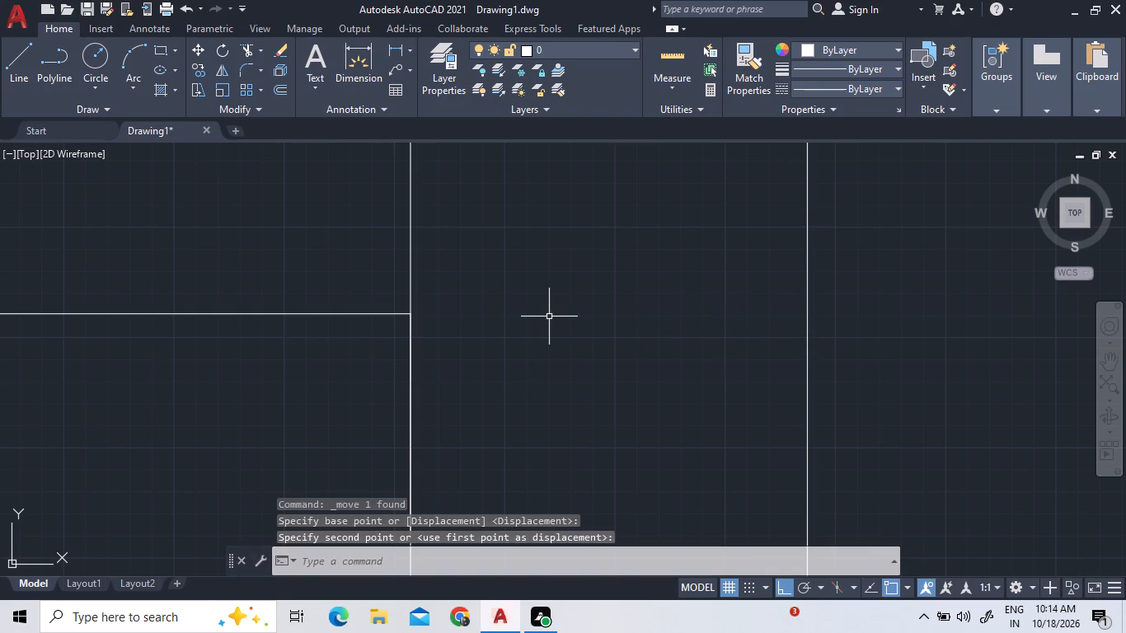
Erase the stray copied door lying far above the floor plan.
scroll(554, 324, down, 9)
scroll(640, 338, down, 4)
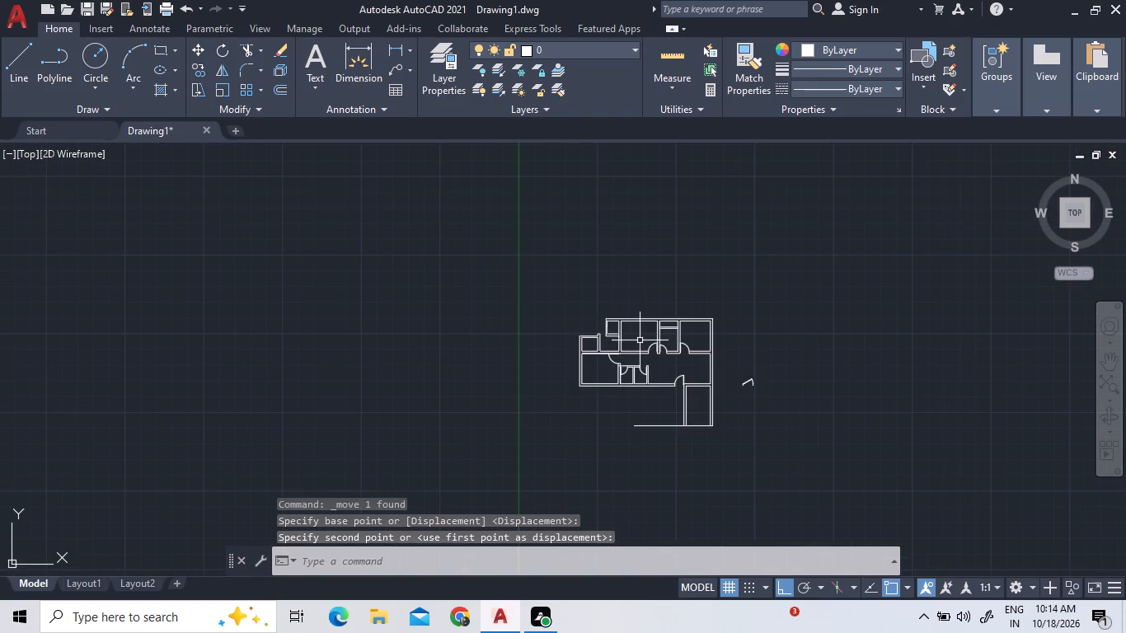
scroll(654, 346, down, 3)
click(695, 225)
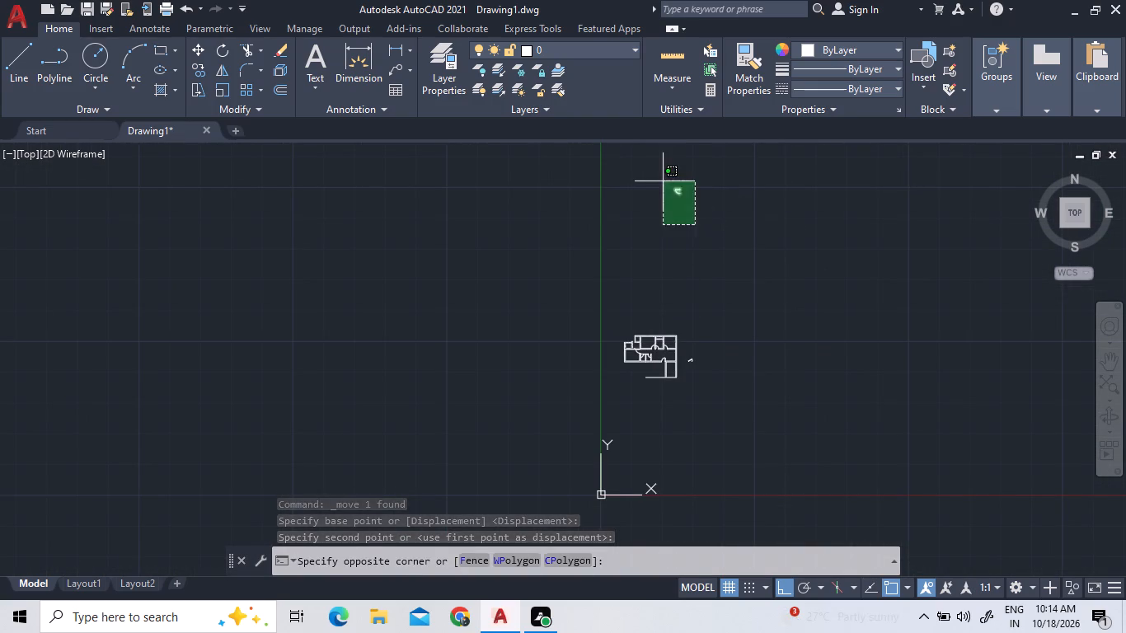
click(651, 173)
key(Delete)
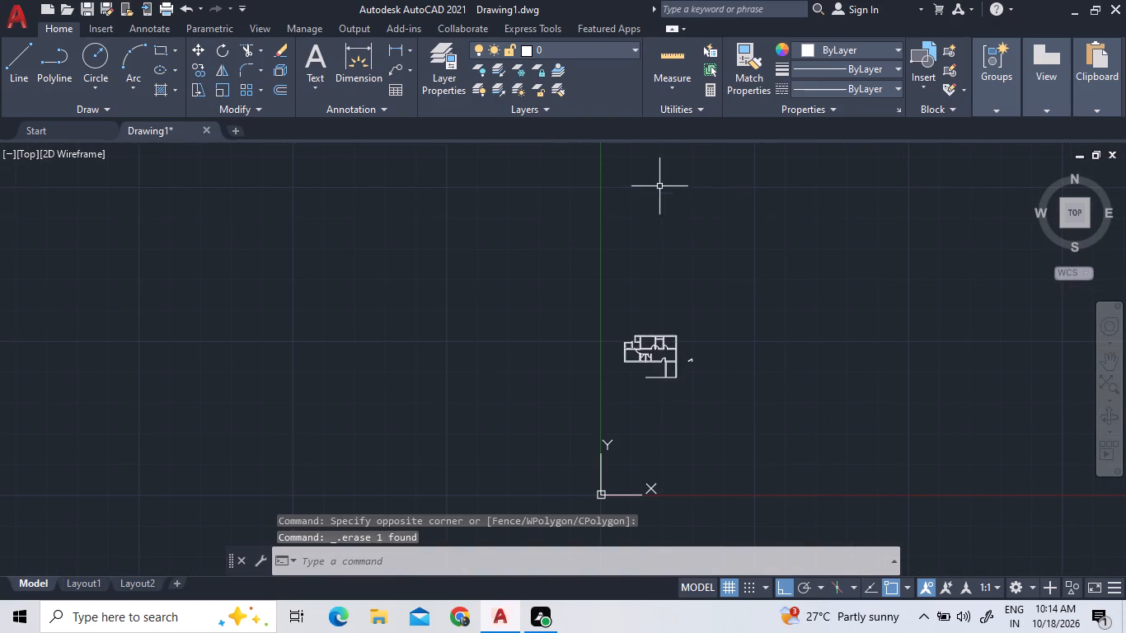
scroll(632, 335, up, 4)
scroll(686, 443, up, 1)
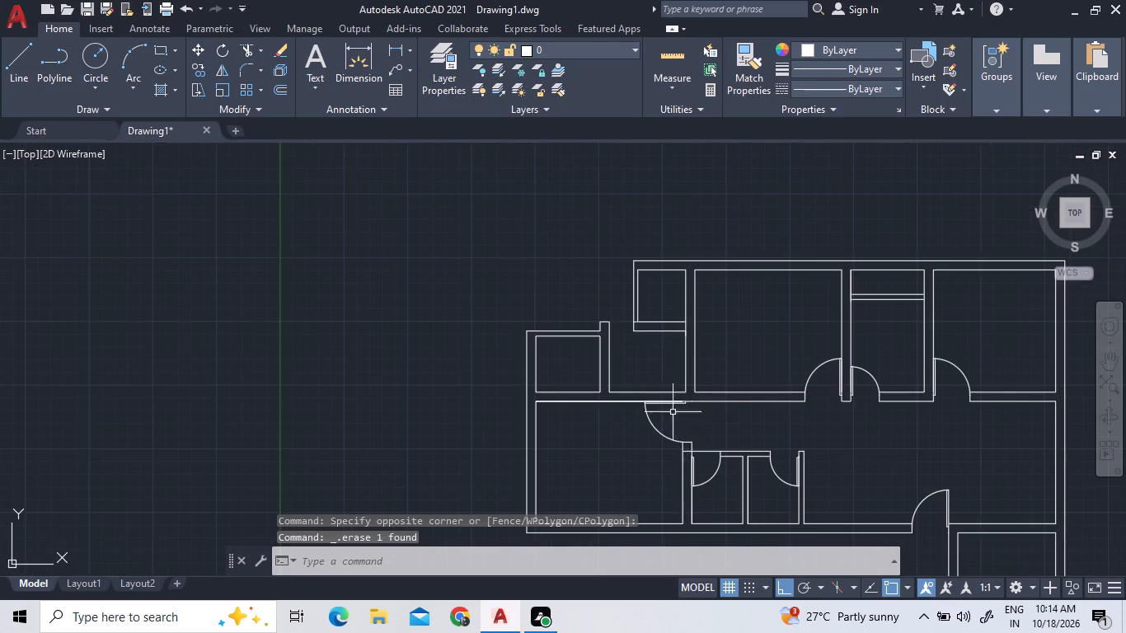
Copy the large left room's door from its jamb endpoint straight up onto the far line of the vertical wall, level with the small upper room's lower wall.
scroll(667, 393, up, 4)
scroll(670, 438, down, 2)
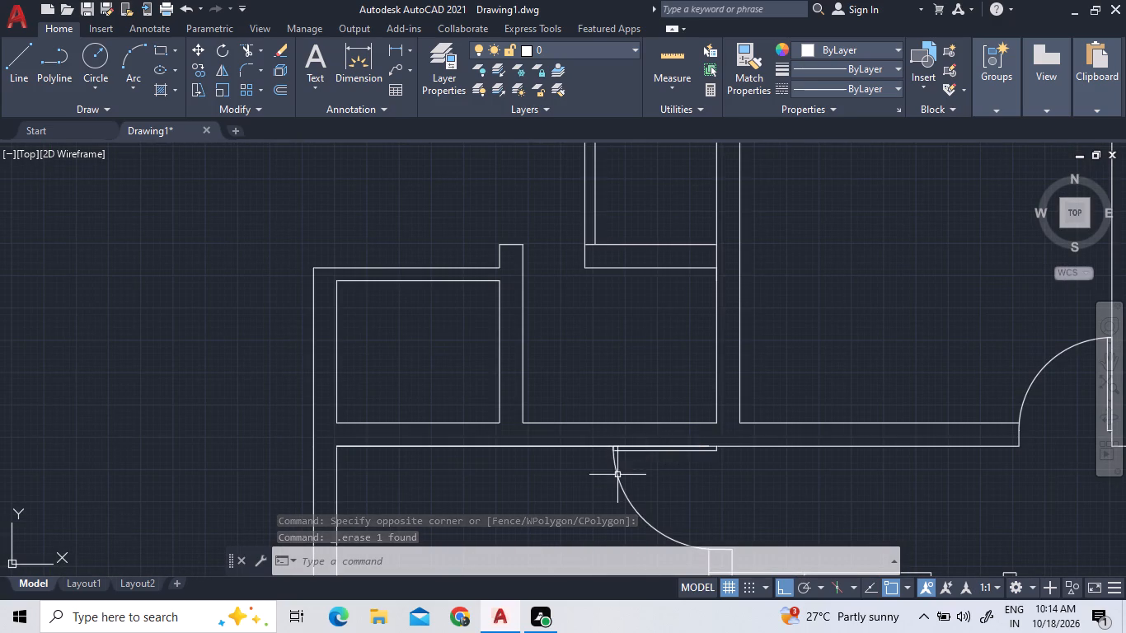
triple_click(617, 475)
click(620, 416)
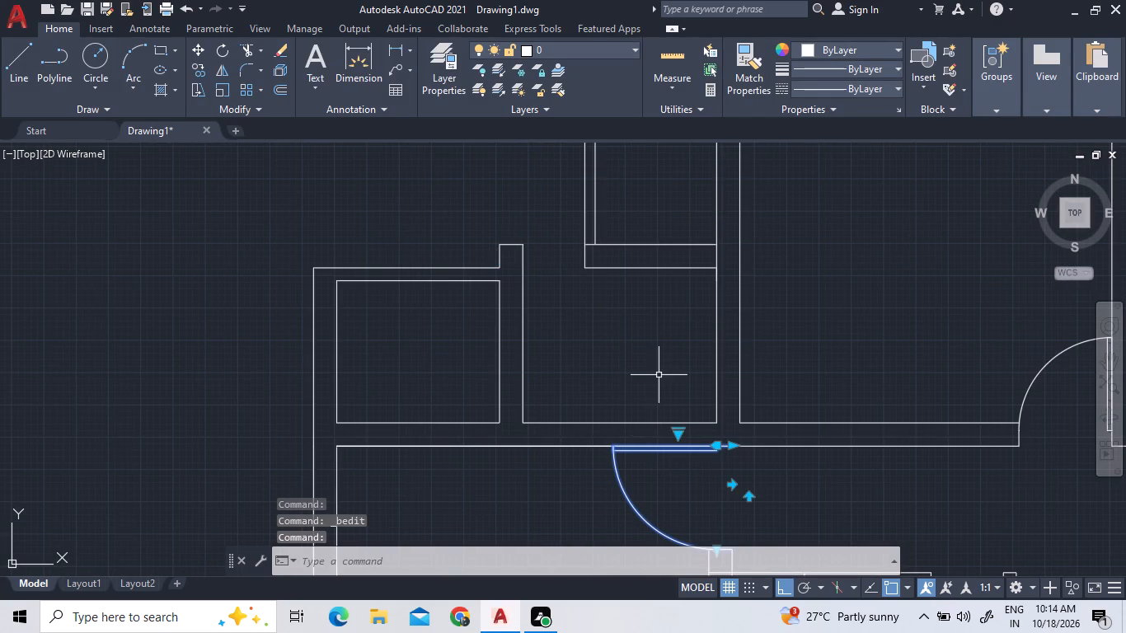
right_click(656, 373)
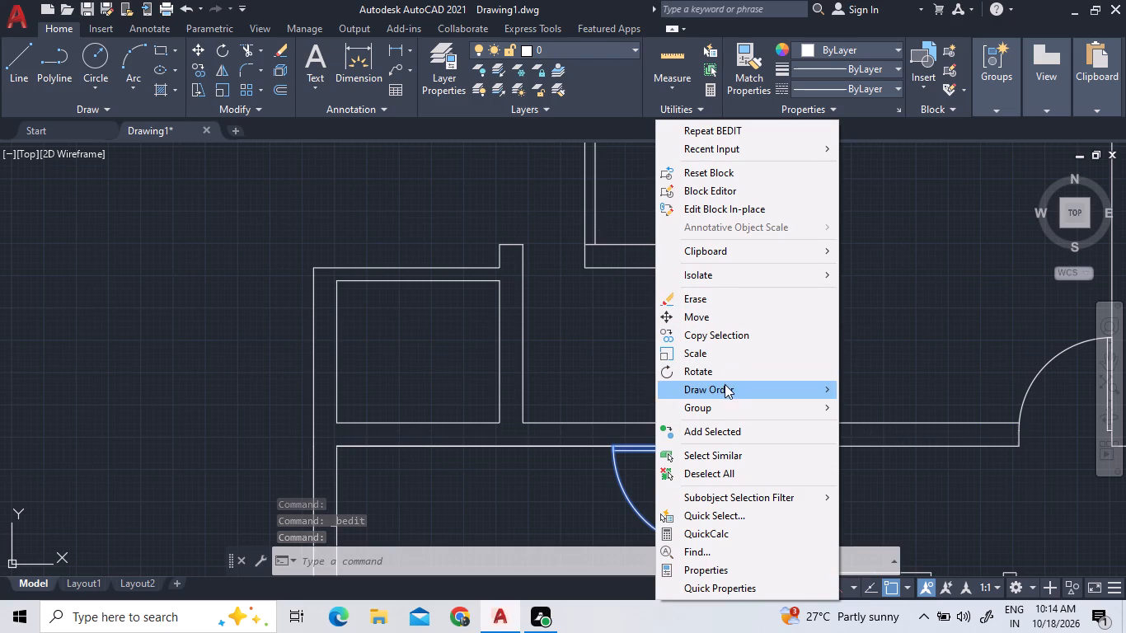
click(710, 338)
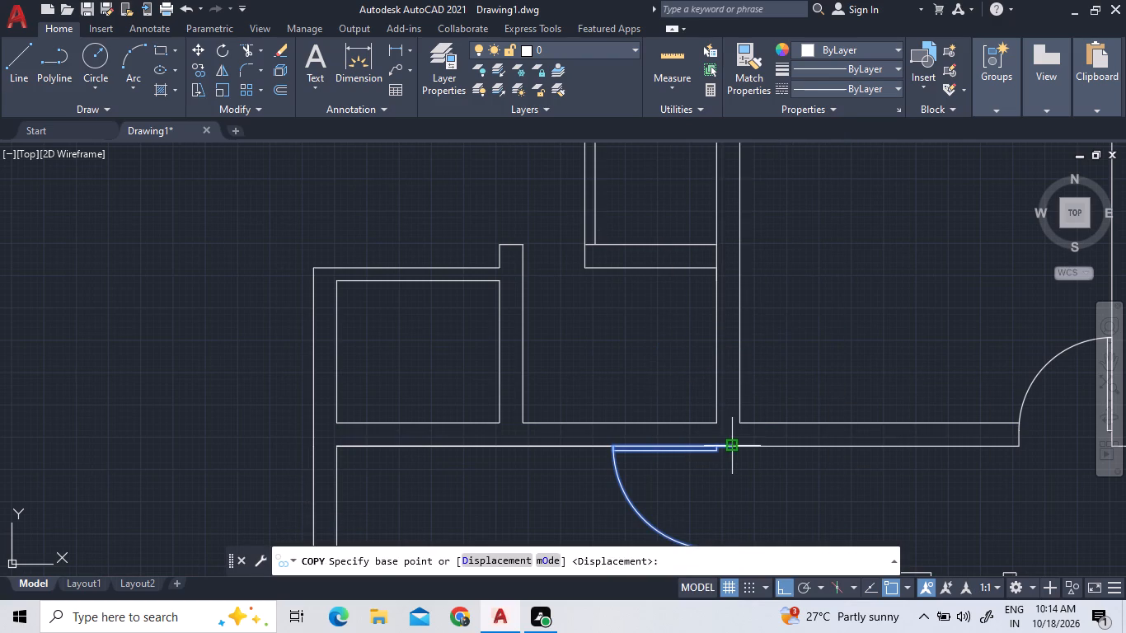
double_click(733, 445)
scroll(739, 267, up, 2)
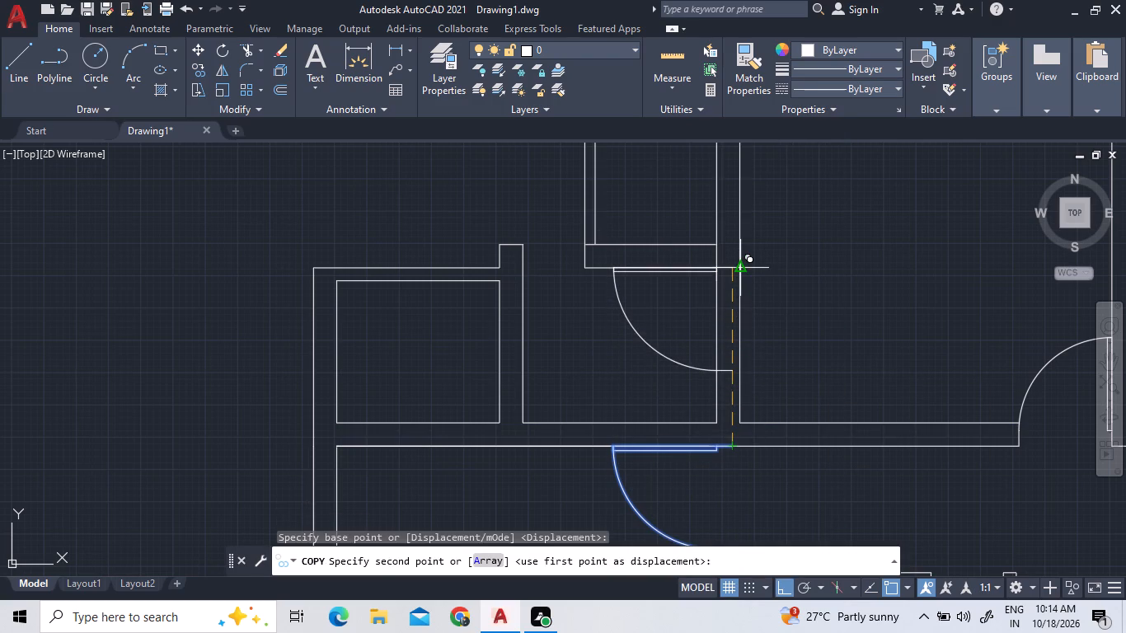
scroll(739, 267, up, 2)
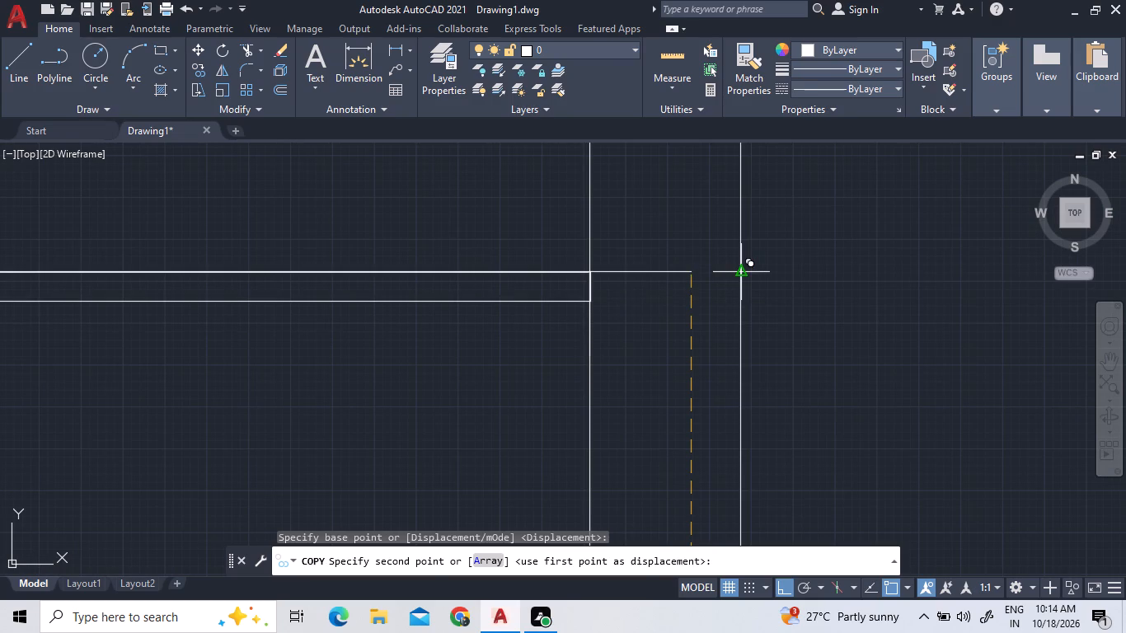
click(738, 267)
right_click(793, 270)
double_click(795, 277)
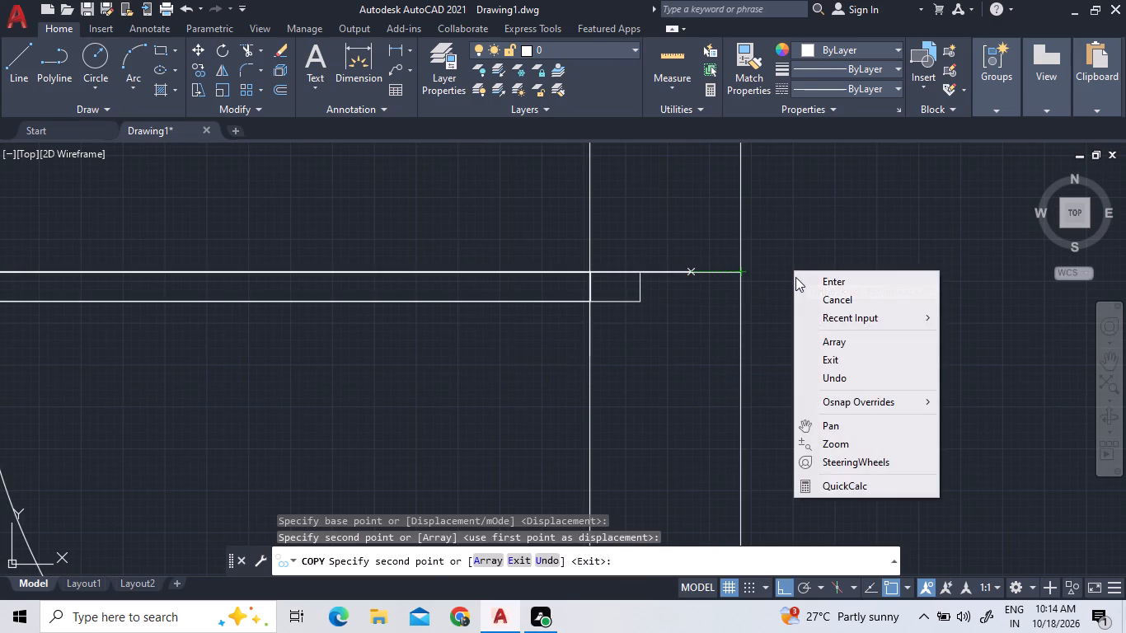
double_click(814, 283)
click(827, 287)
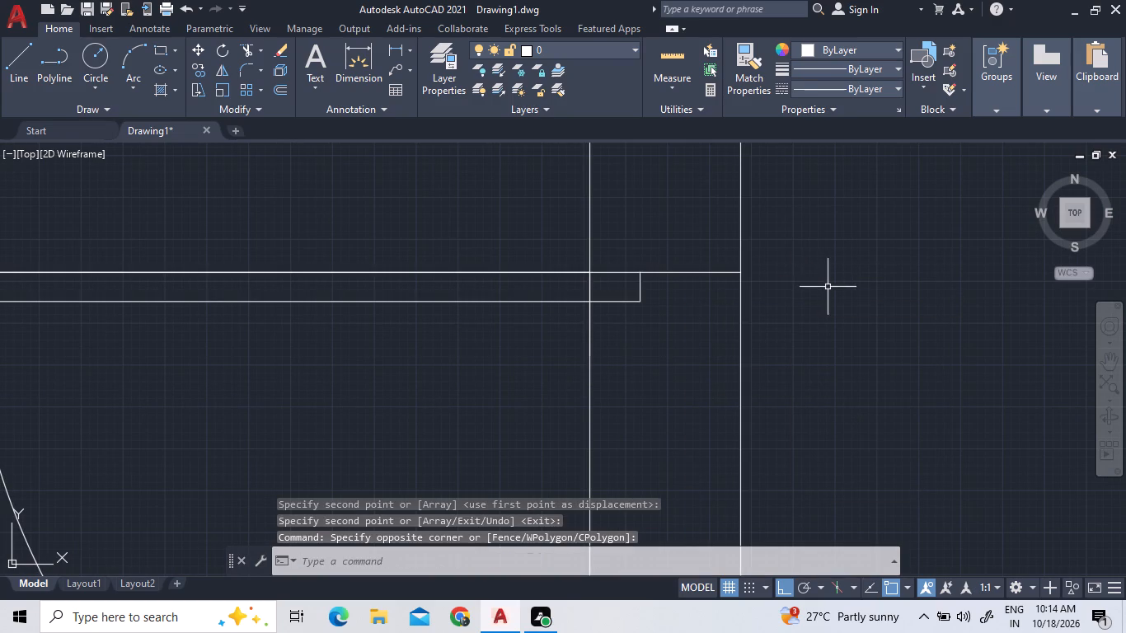
Shrink the copied door's opening by about 0'-11" by shifting its width grip straight up toward the hinge side.
scroll(557, 293, down, 3)
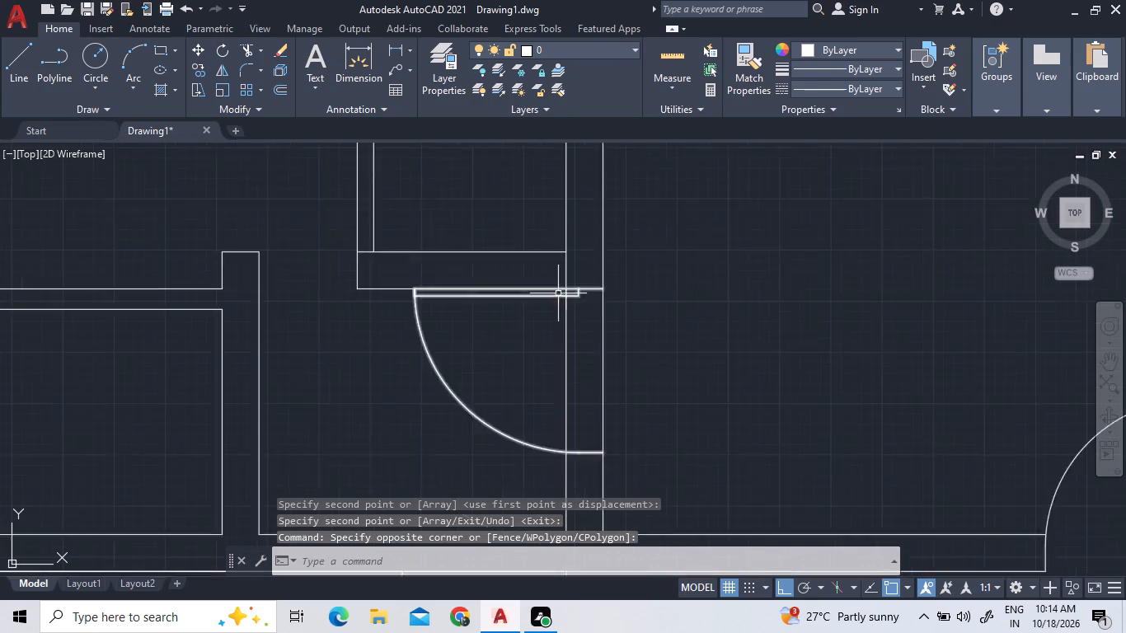
scroll(558, 294, down, 2)
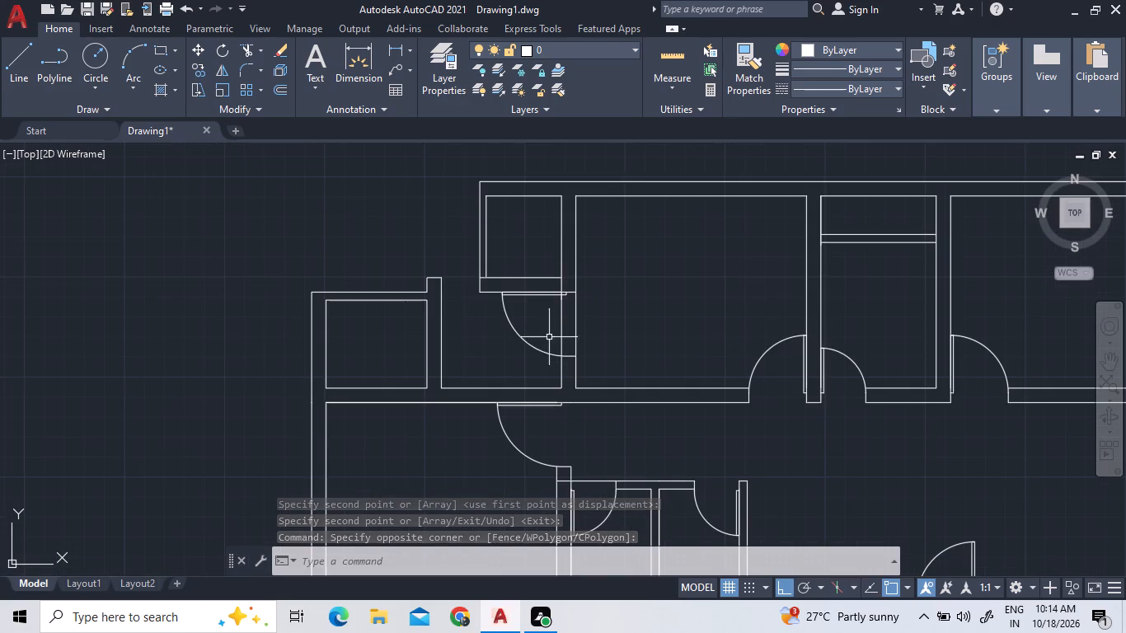
double_click(537, 351)
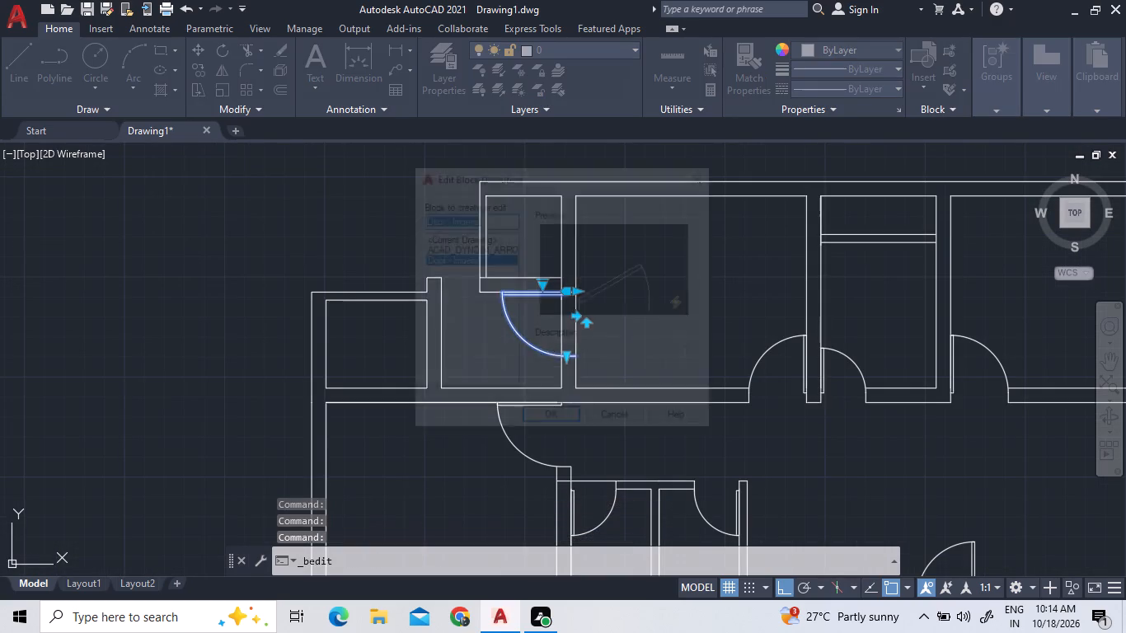
click(617, 420)
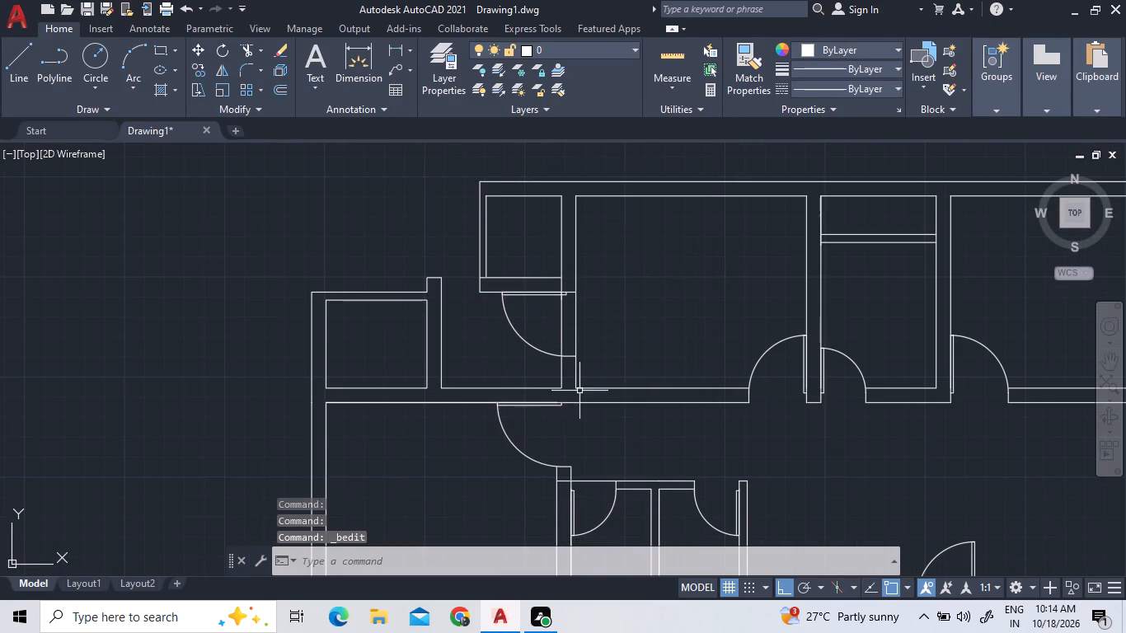
scroll(577, 353, up, 3)
double_click(551, 364)
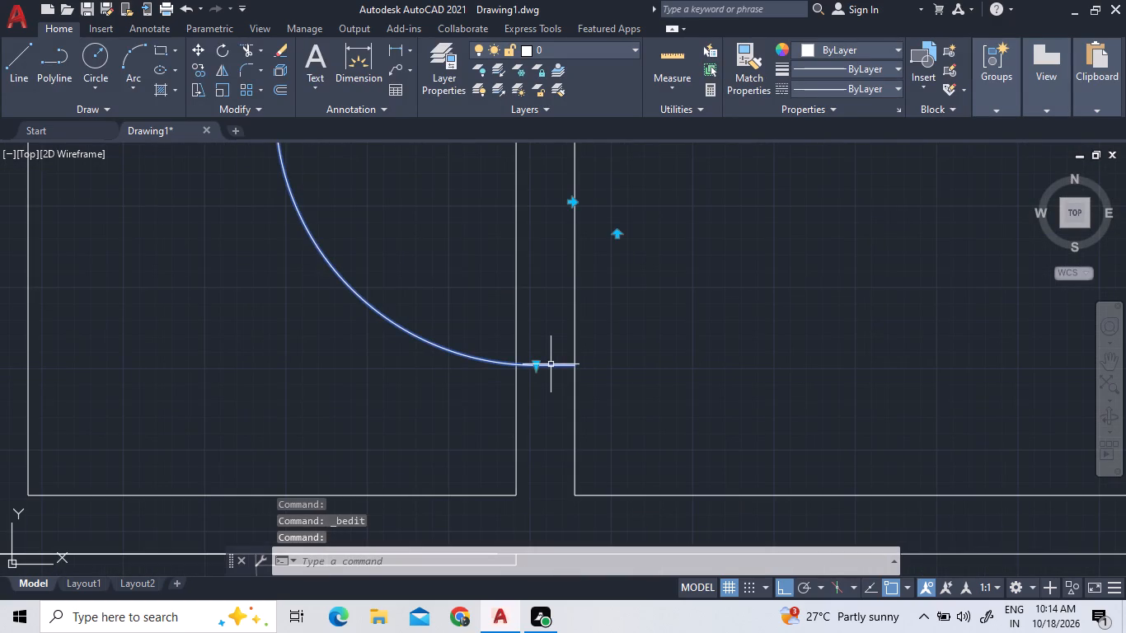
click(600, 414)
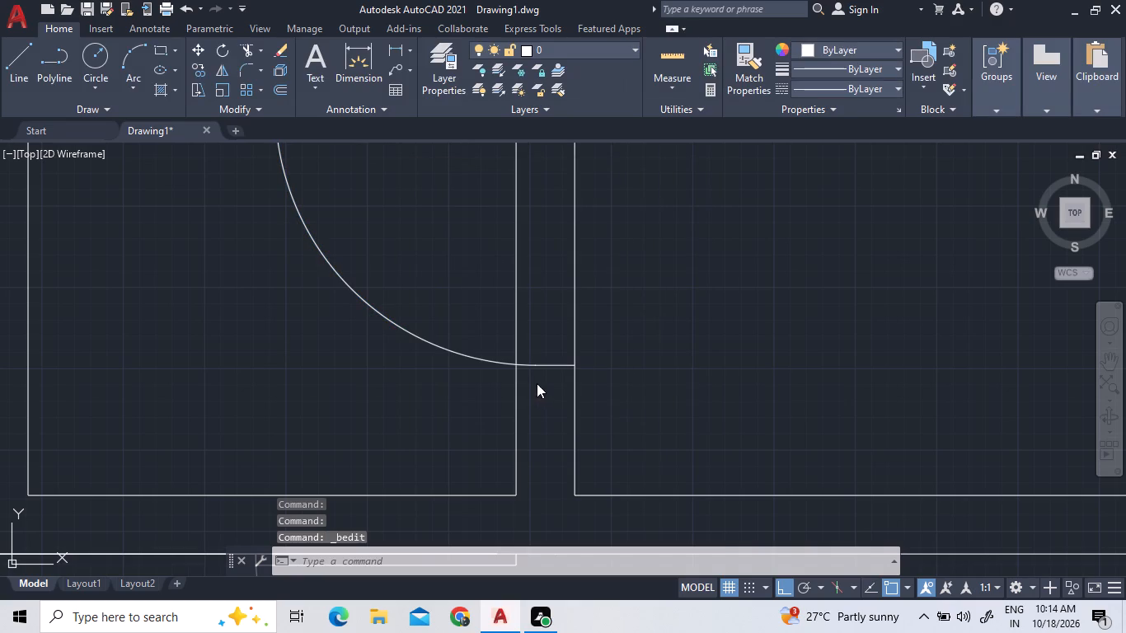
click(535, 367)
double_click(534, 366)
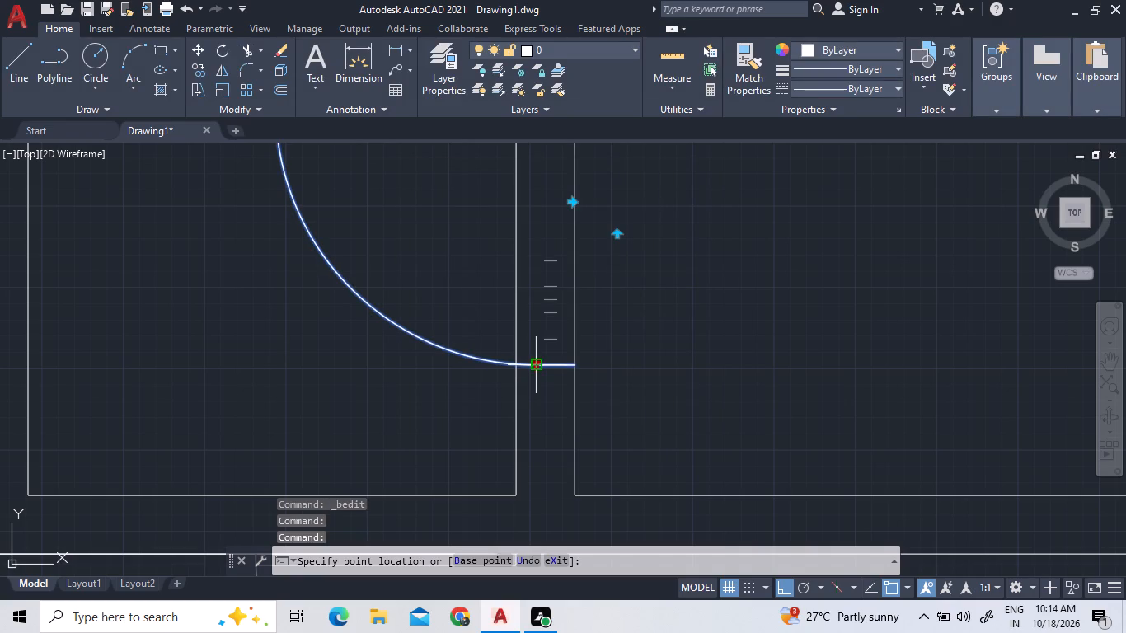
double_click(540, 293)
scroll(657, 375, down, 2)
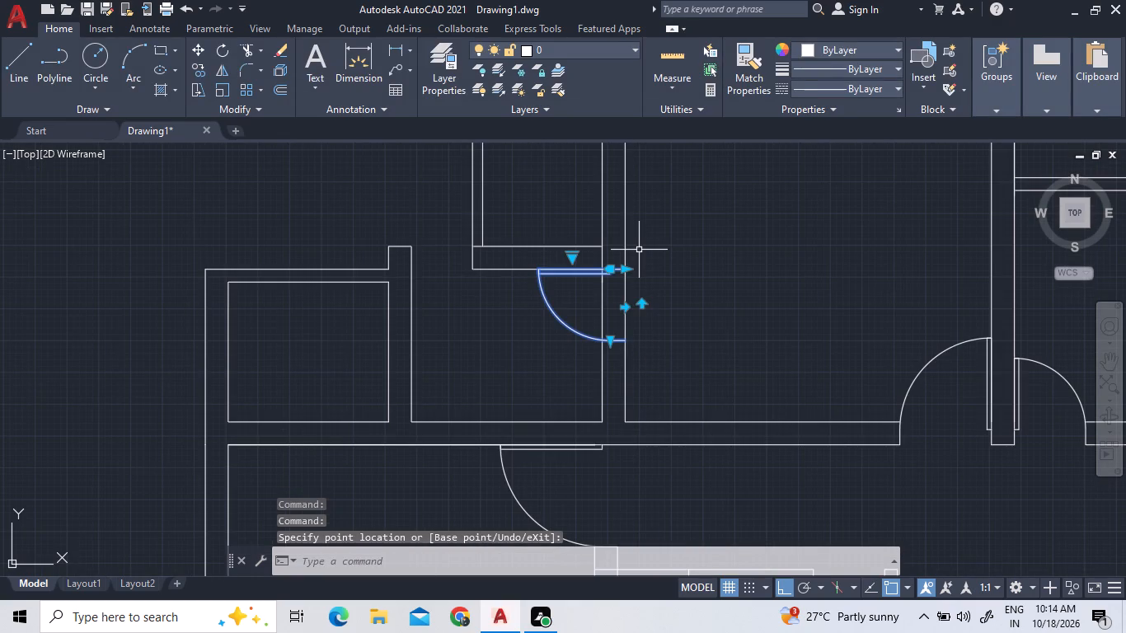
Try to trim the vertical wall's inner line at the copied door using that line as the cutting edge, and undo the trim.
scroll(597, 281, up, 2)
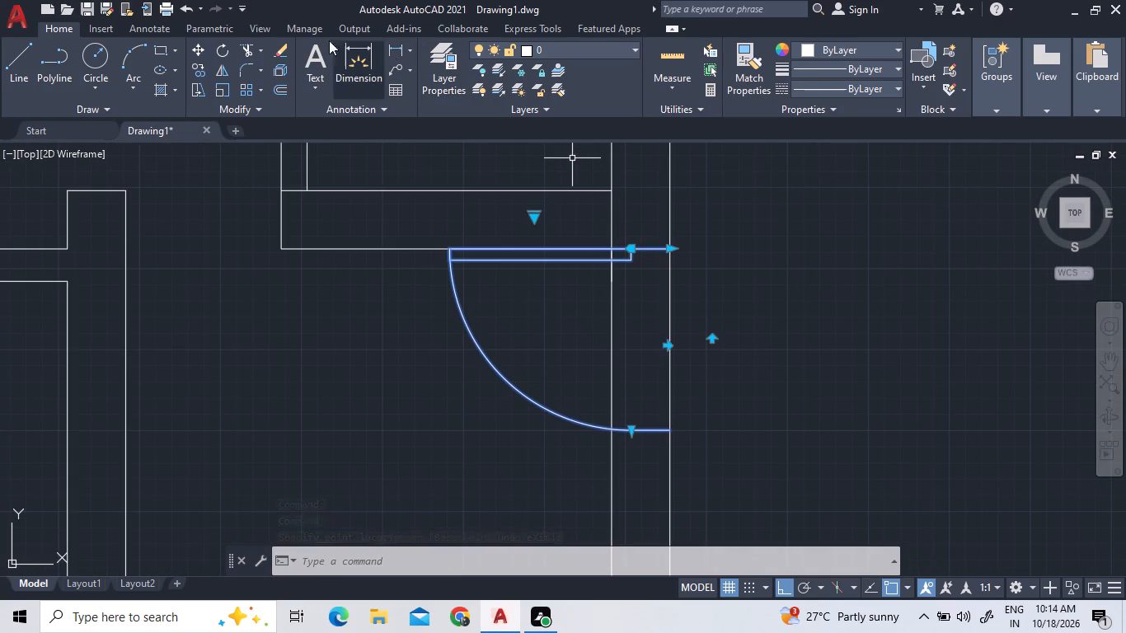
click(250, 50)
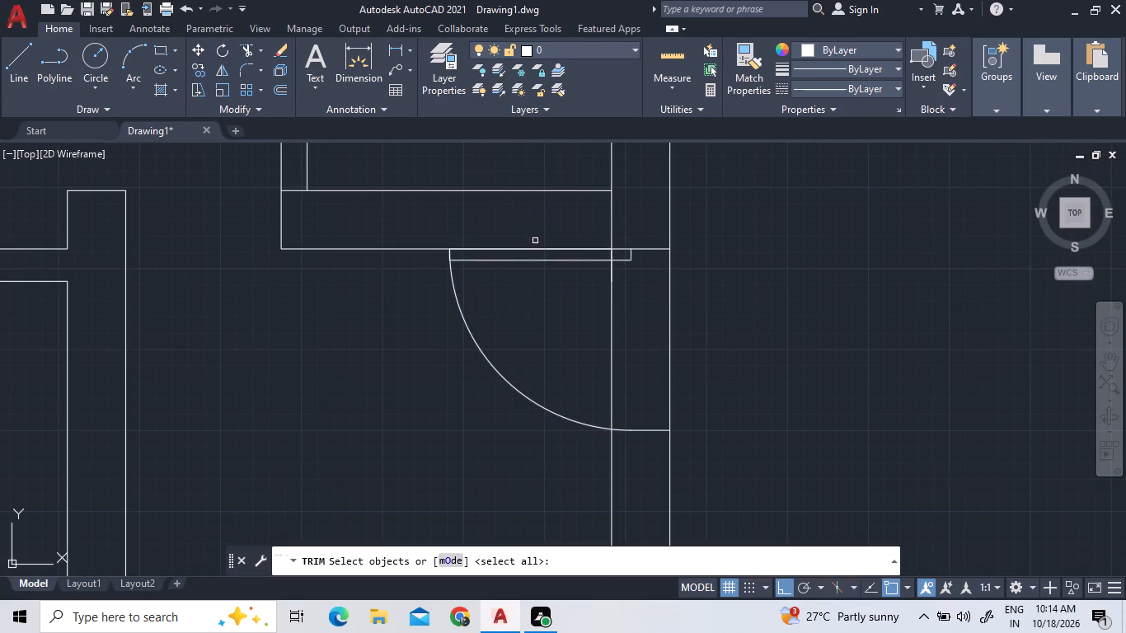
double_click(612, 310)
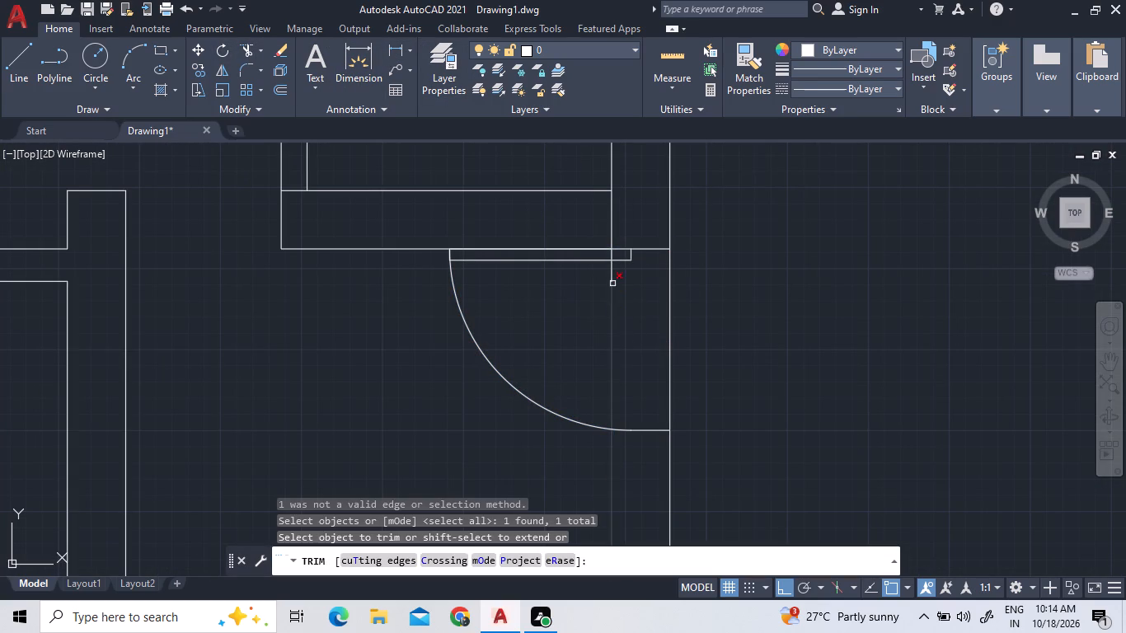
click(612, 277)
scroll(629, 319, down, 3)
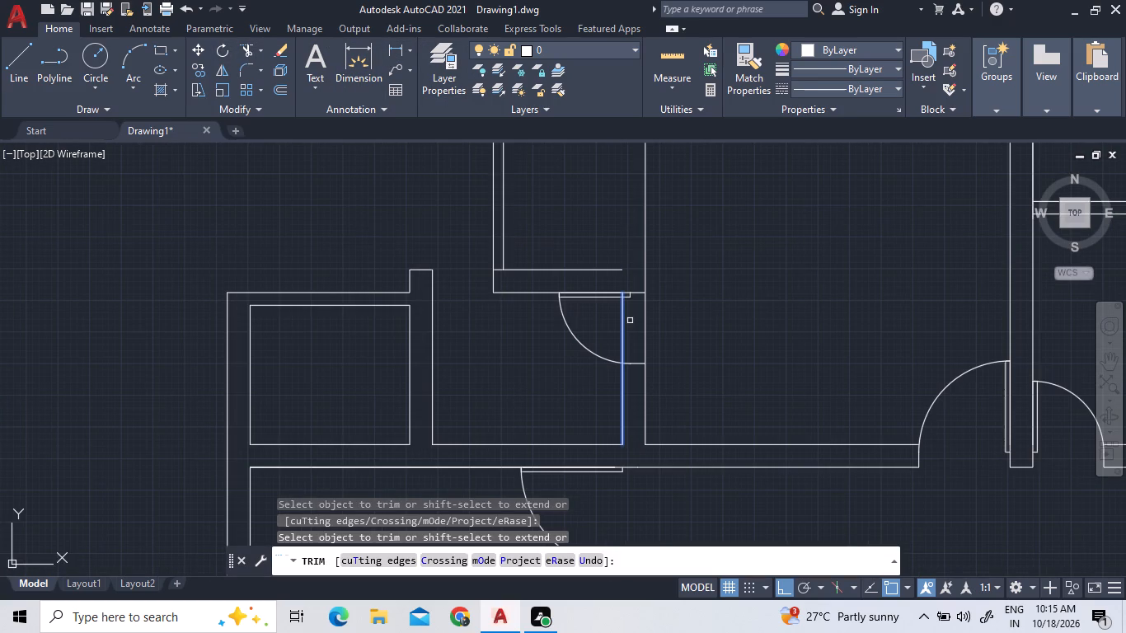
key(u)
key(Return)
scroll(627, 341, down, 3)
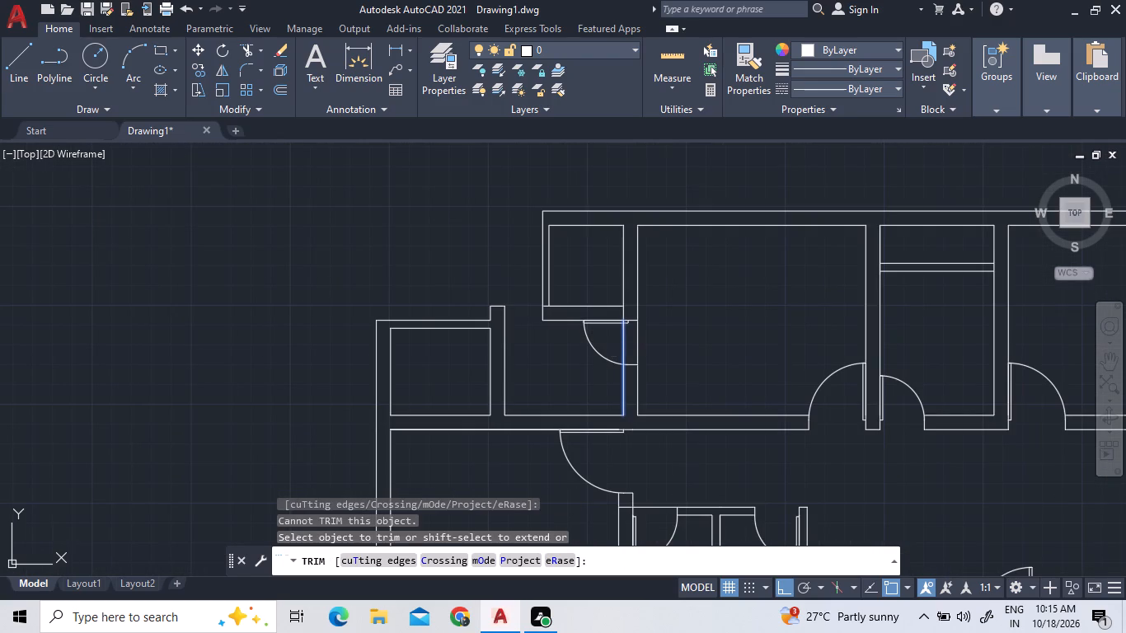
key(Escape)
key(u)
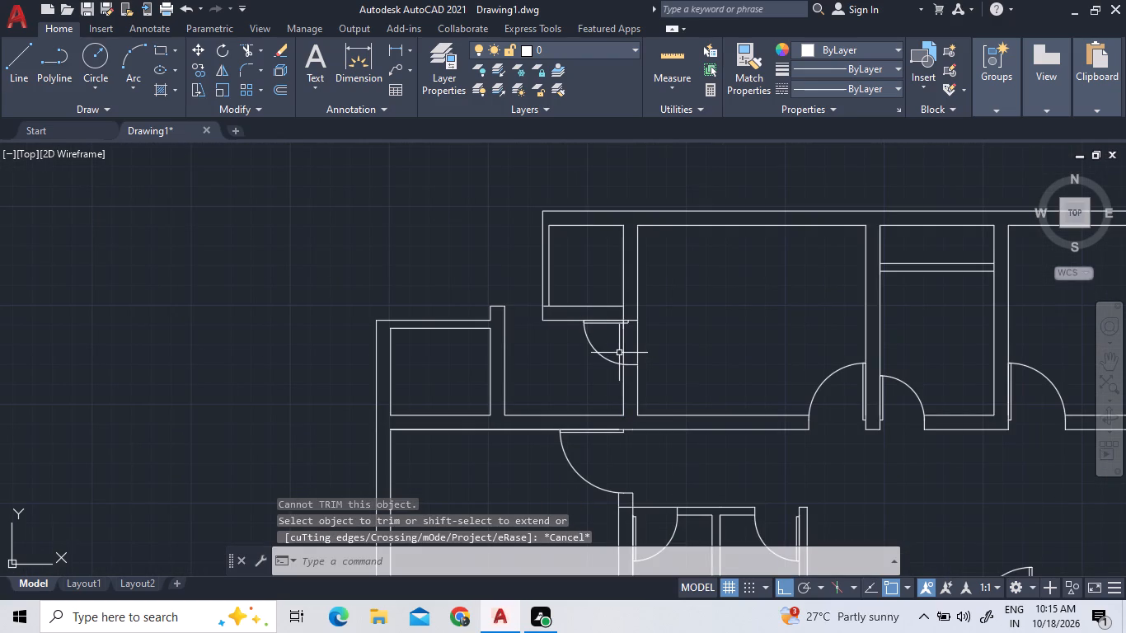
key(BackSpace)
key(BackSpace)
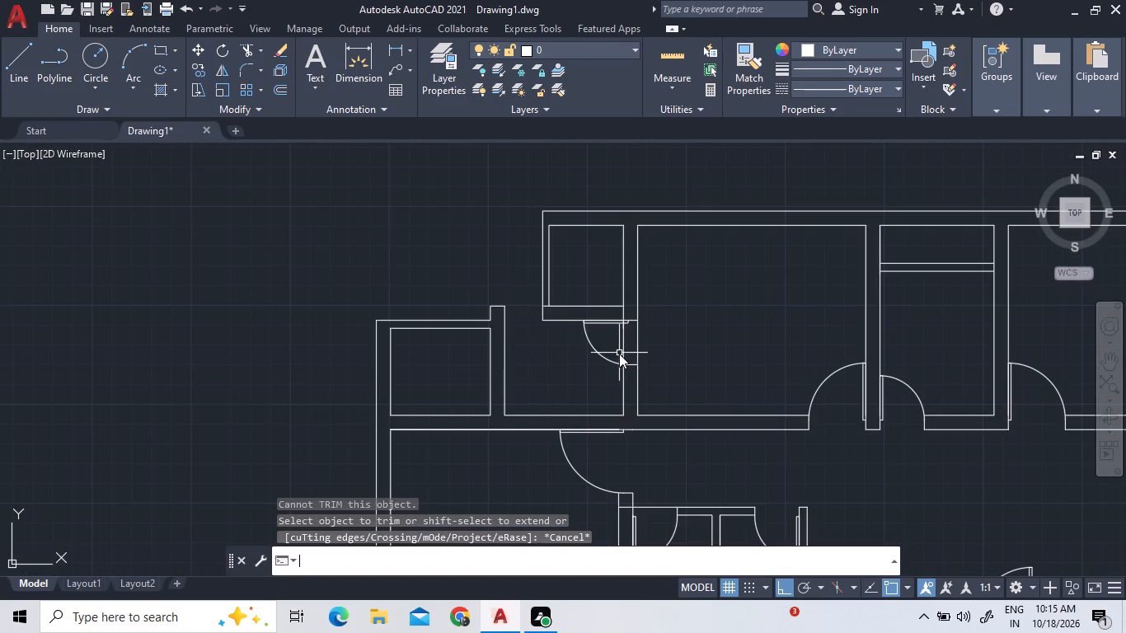
Trim both vertical wall lines across the copied door's opening, including the short remnants beside the door leaf.
text(tr)
key(space)
key(space)
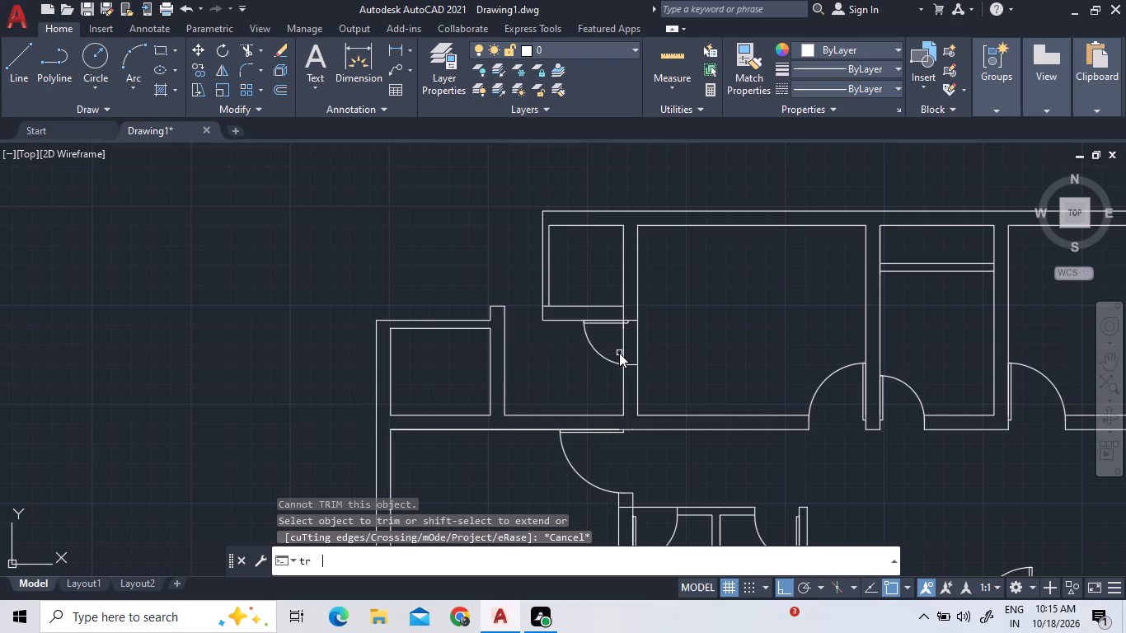
triple_click(625, 346)
scroll(623, 326, up, 3)
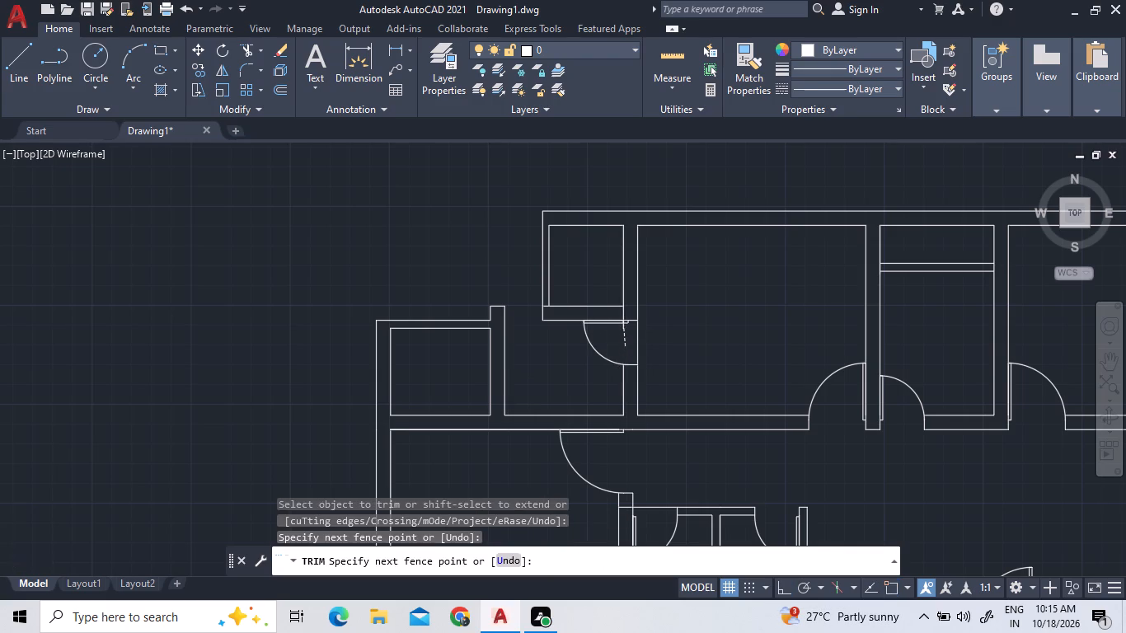
double_click(628, 322)
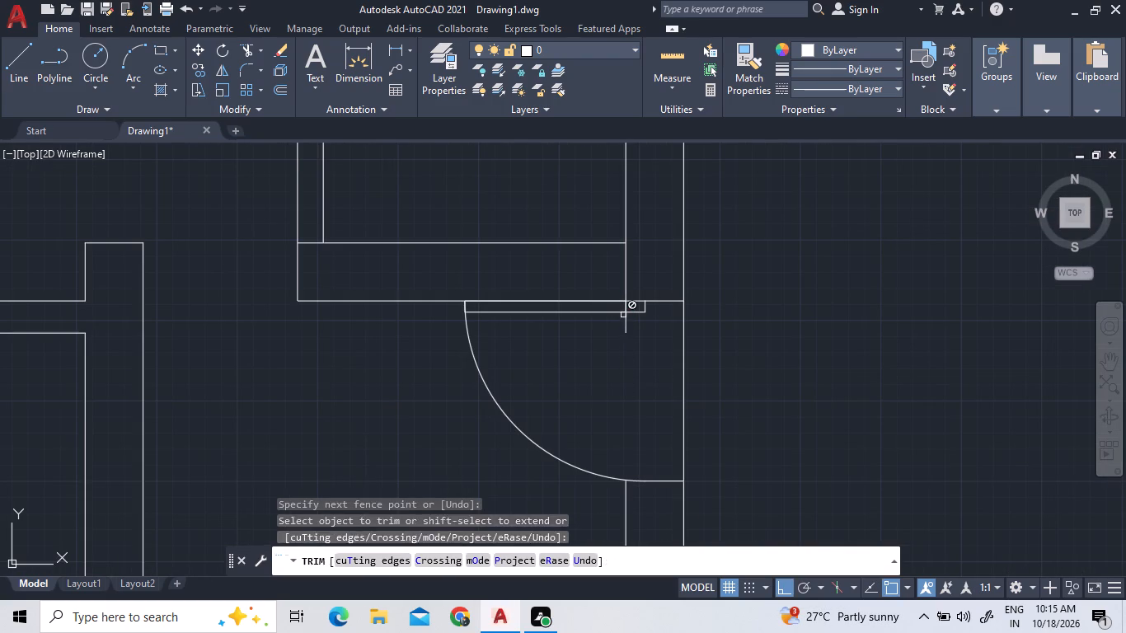
click(629, 324)
double_click(620, 321)
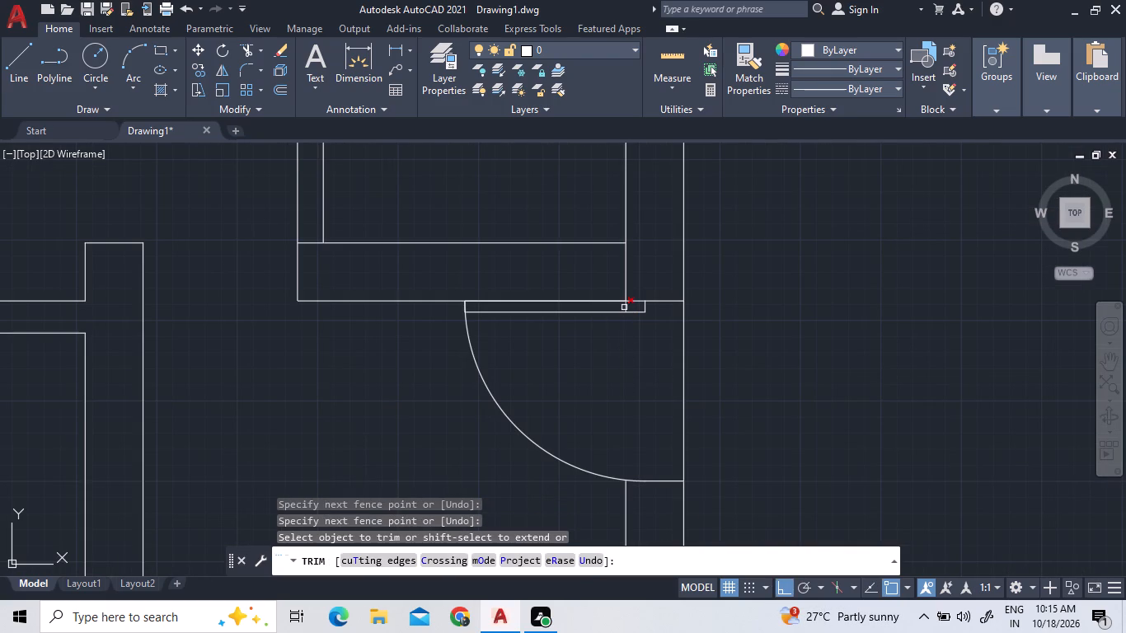
click(624, 307)
triple_click(686, 330)
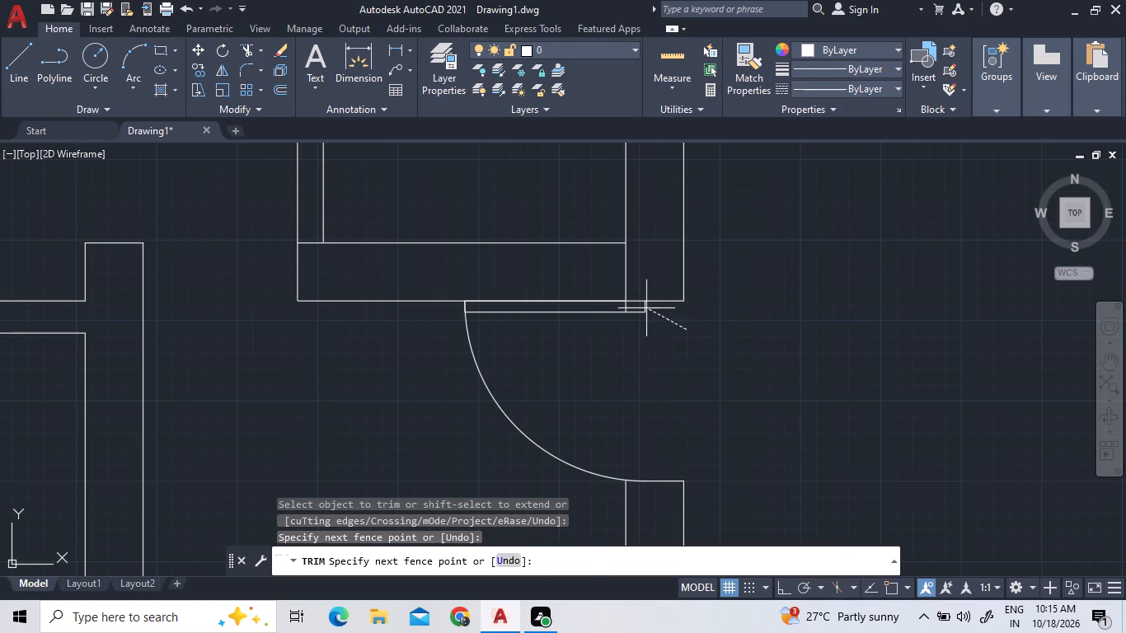
double_click(639, 349)
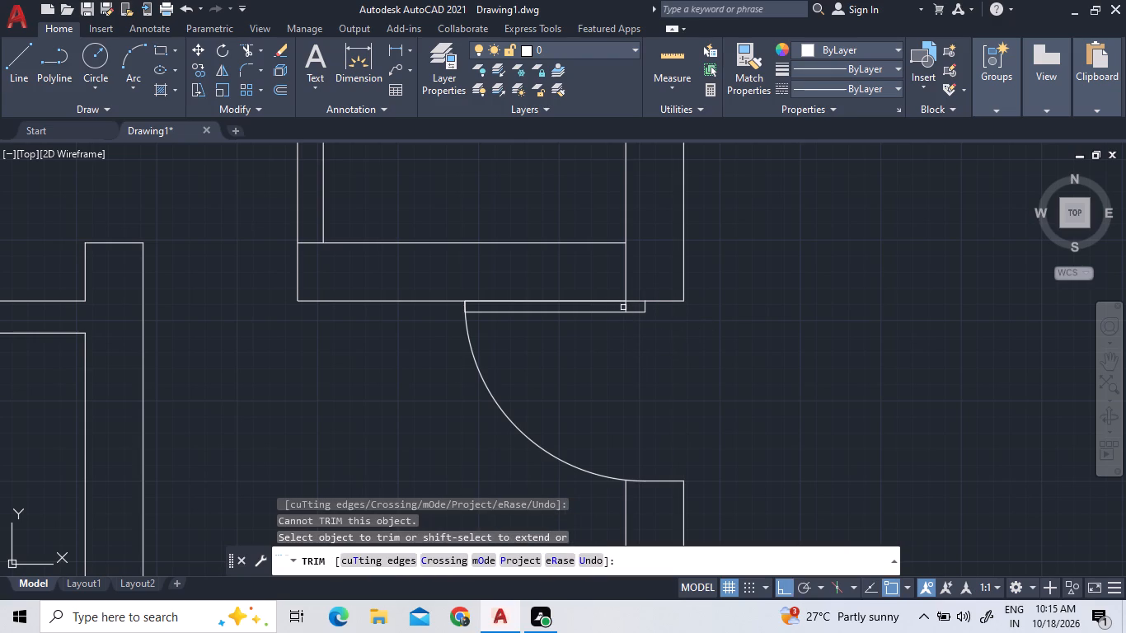
triple_click(624, 307)
double_click(631, 305)
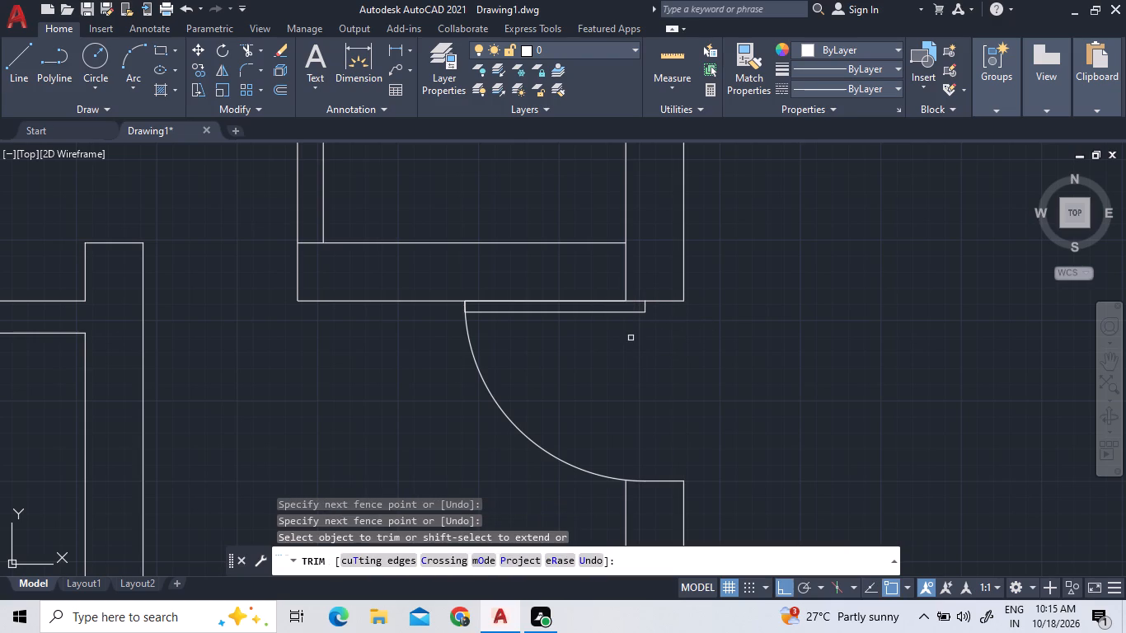
Trim the short vertical line crossing the wall junction at the small upper room's lower corner above the copied door.
scroll(631, 348, down, 3)
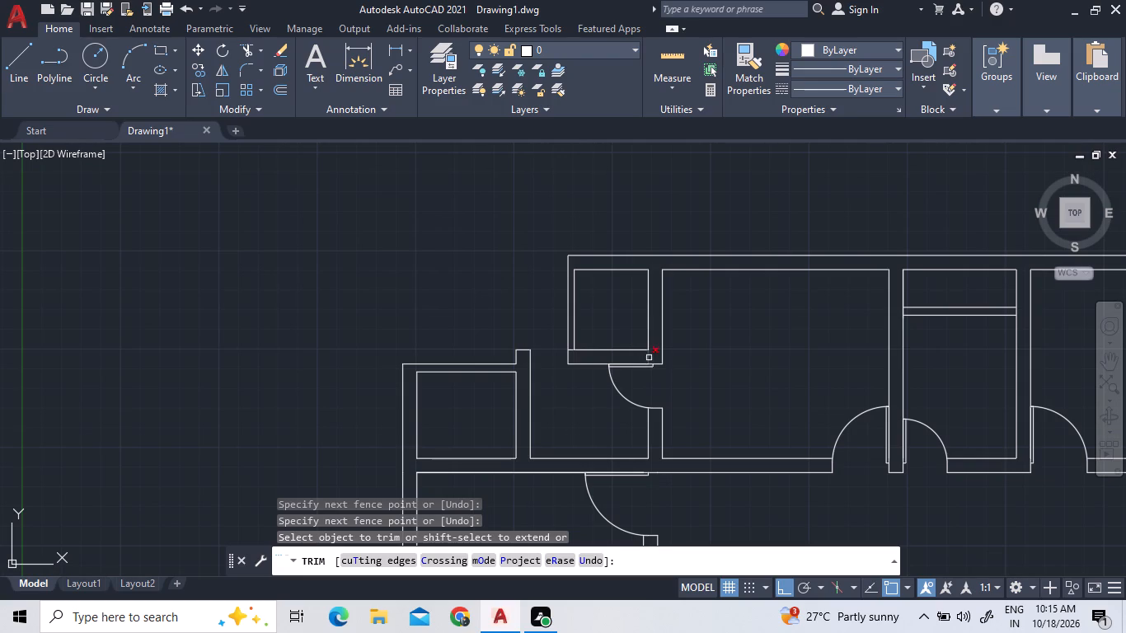
click(648, 357)
scroll(573, 349, up, 4)
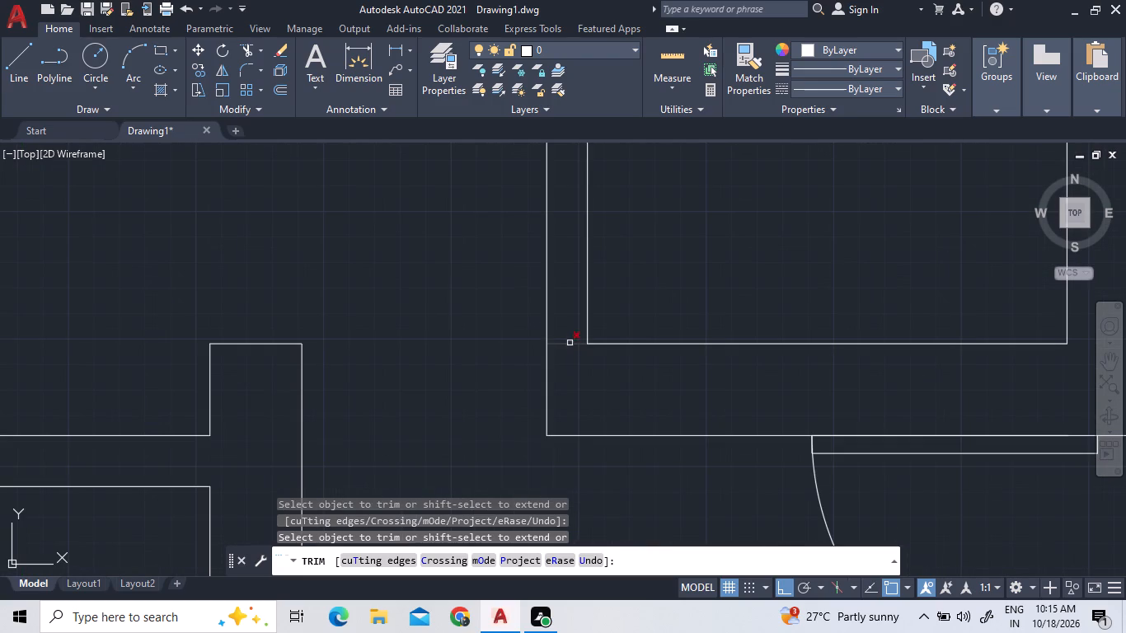
scroll(639, 316, down, 4)
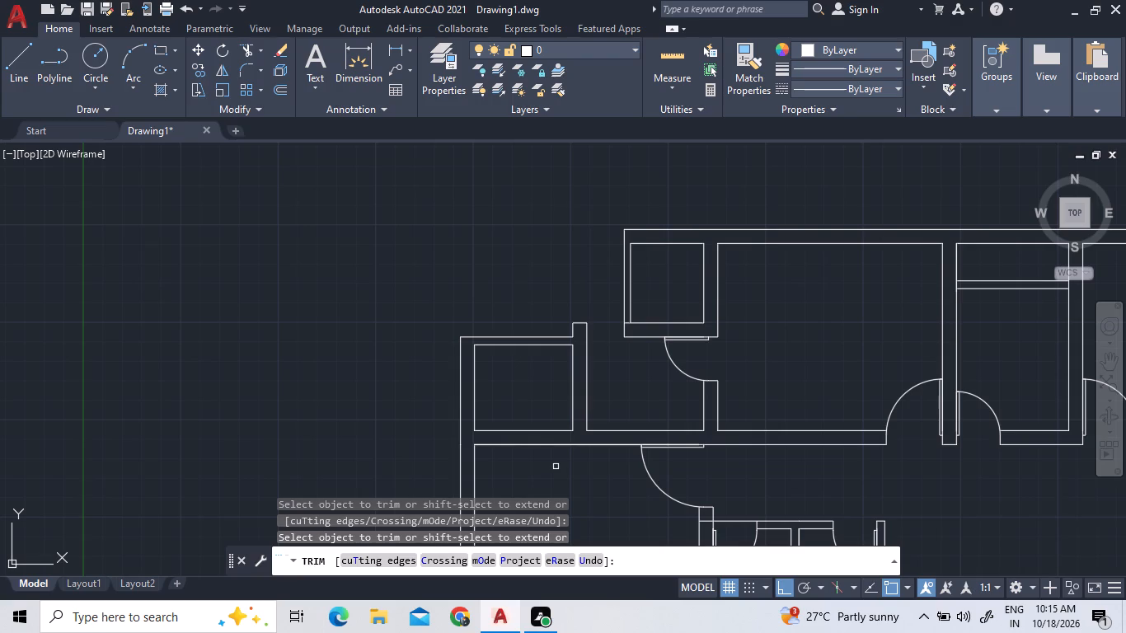
right_click(542, 278)
click(553, 292)
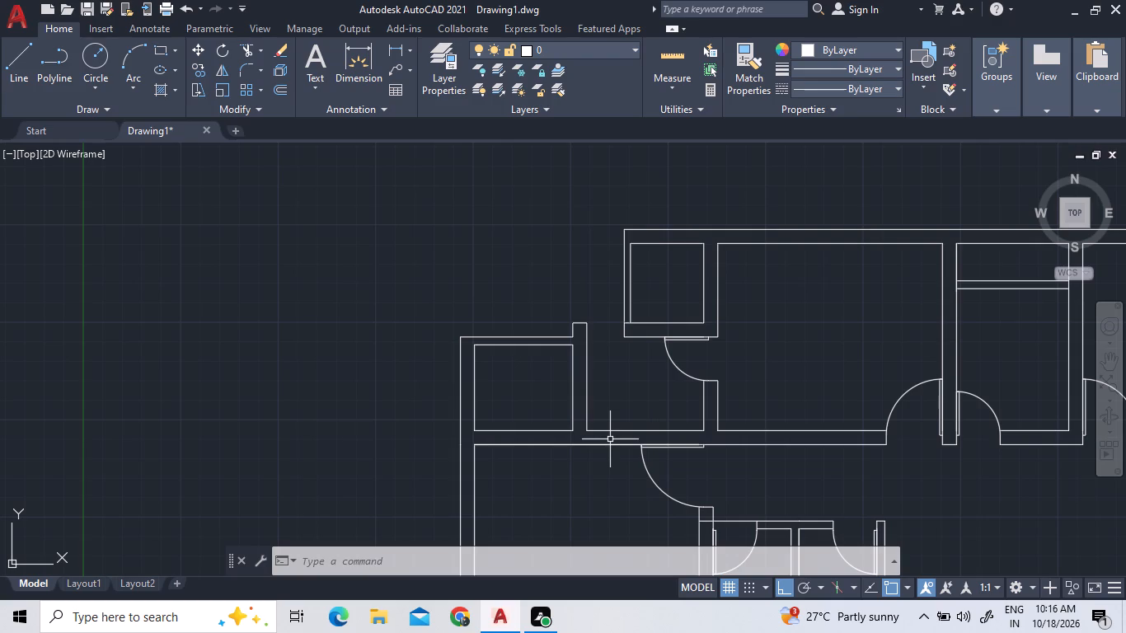
scroll(665, 381, down, 2)
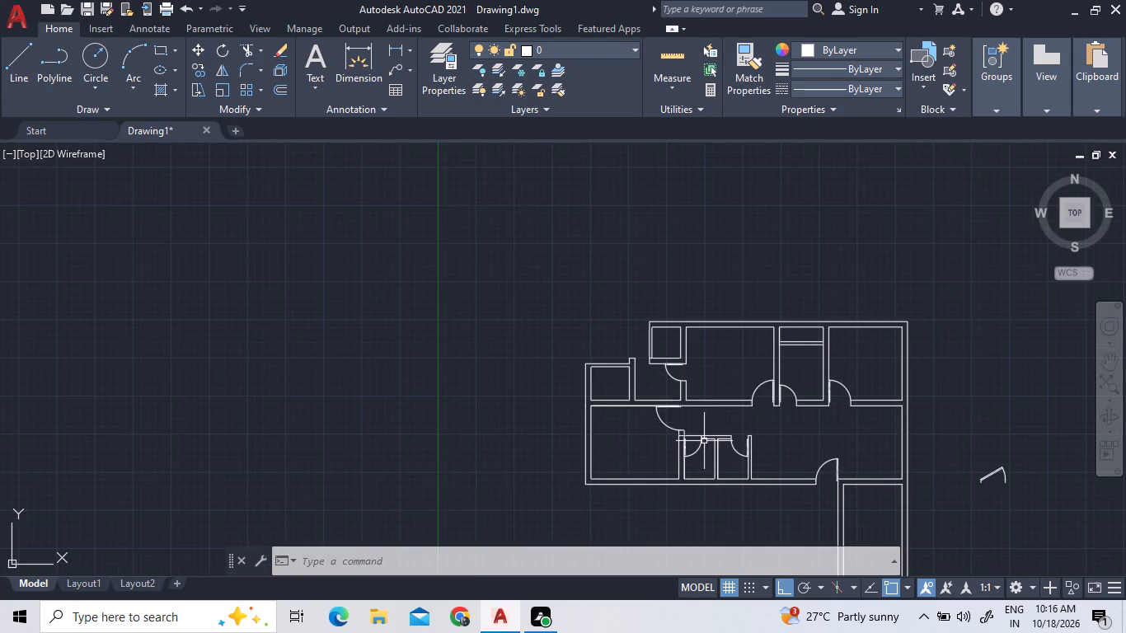
Draw a vertical line from the small left room's inner lower-right corner straight down across the horizontal wall to its lower line.
scroll(704, 441, up, 3)
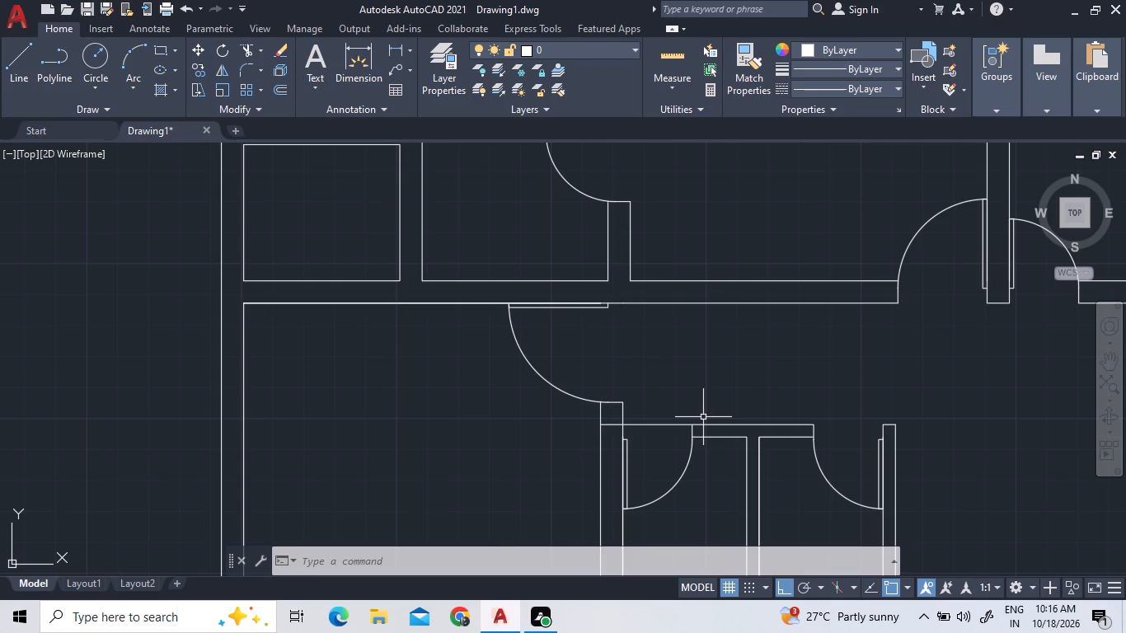
scroll(703, 417, down, 2)
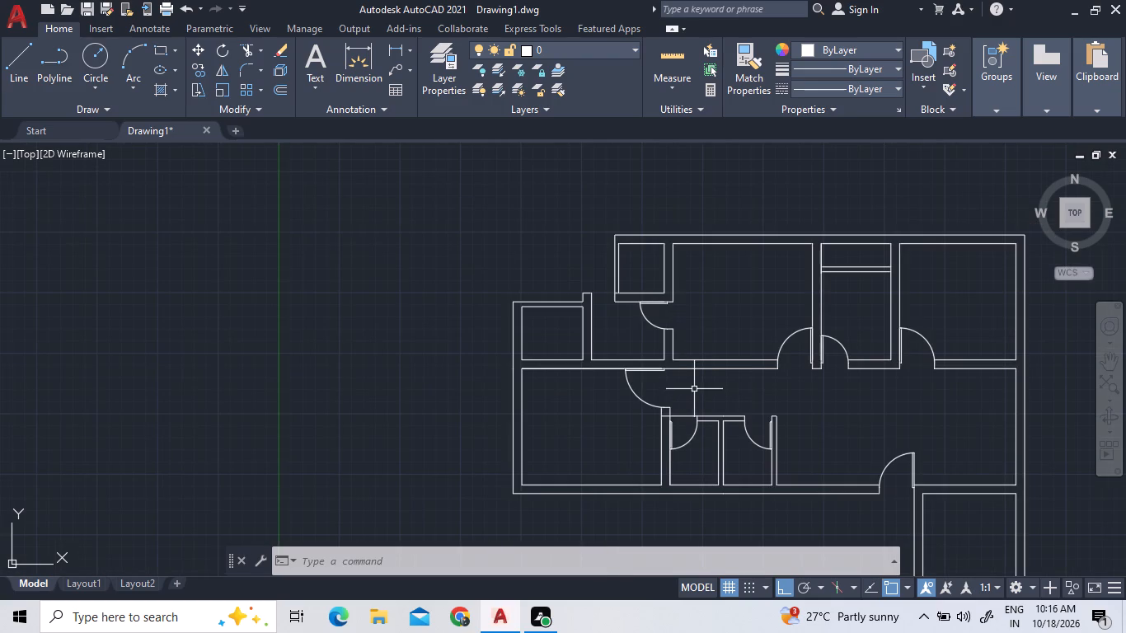
scroll(694, 385, up, 1)
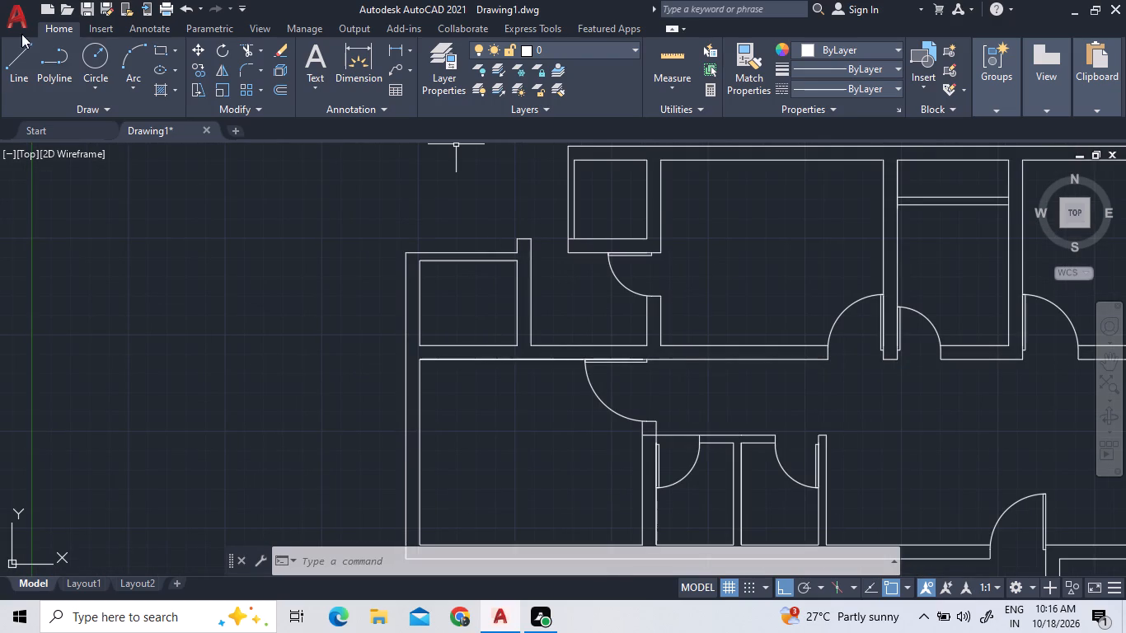
click(16, 62)
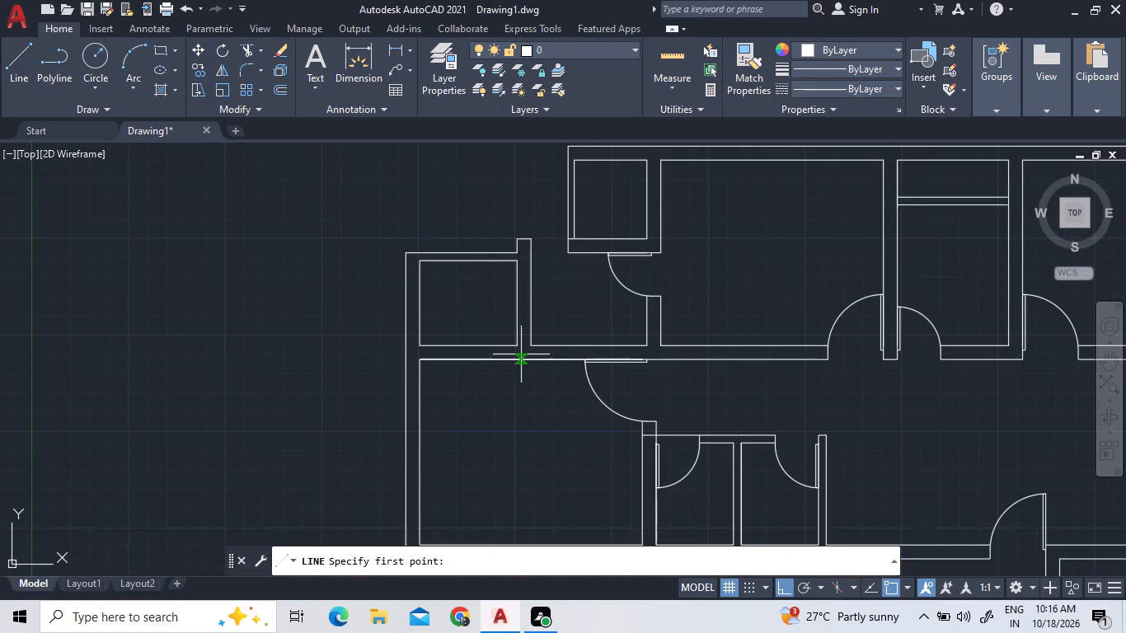
scroll(521, 354, up, 2)
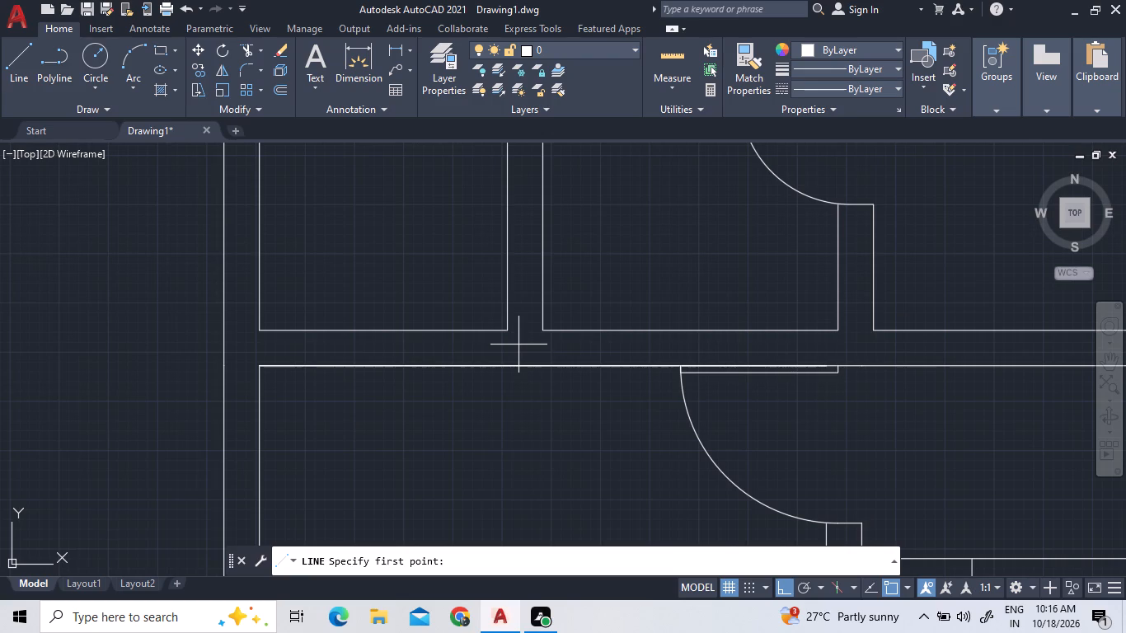
scroll(518, 345, up, 1)
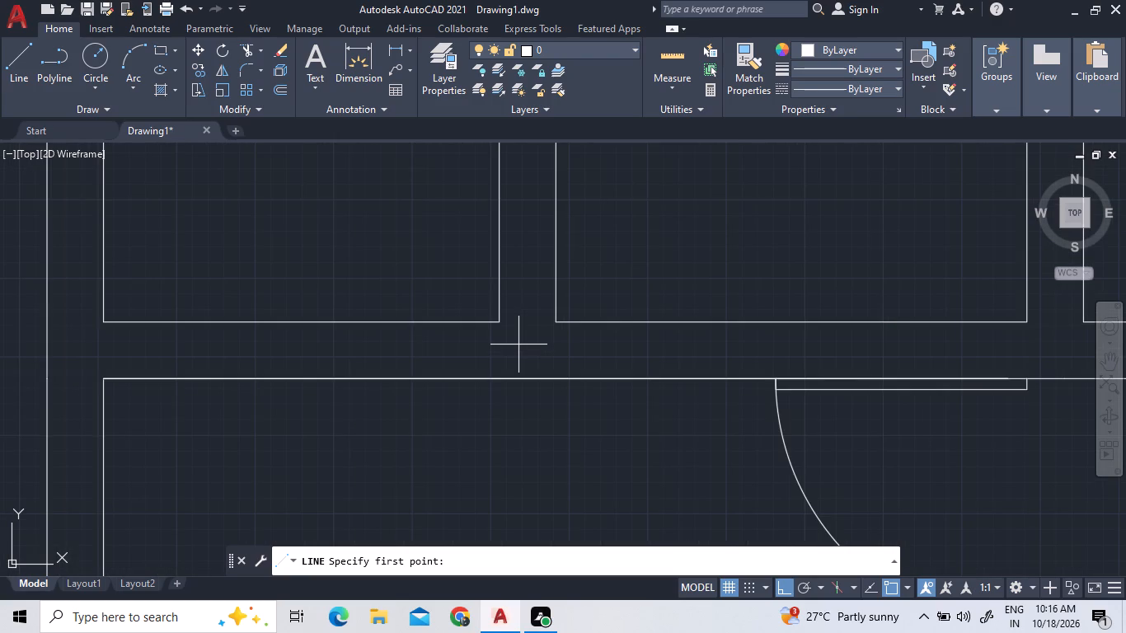
scroll(518, 345, up, 1)
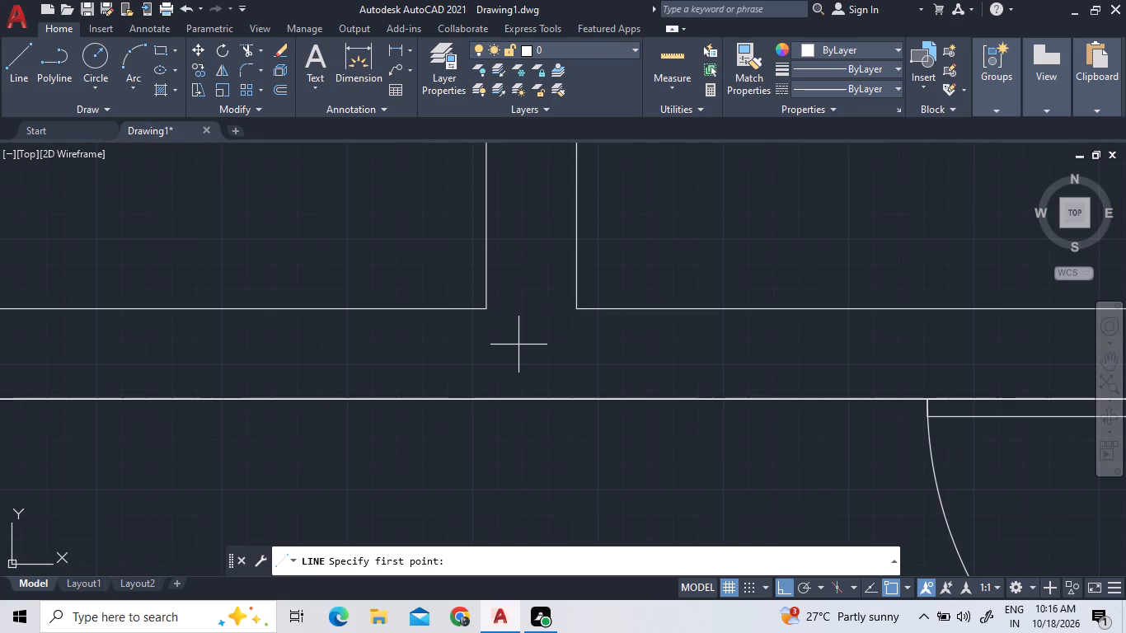
click(484, 308)
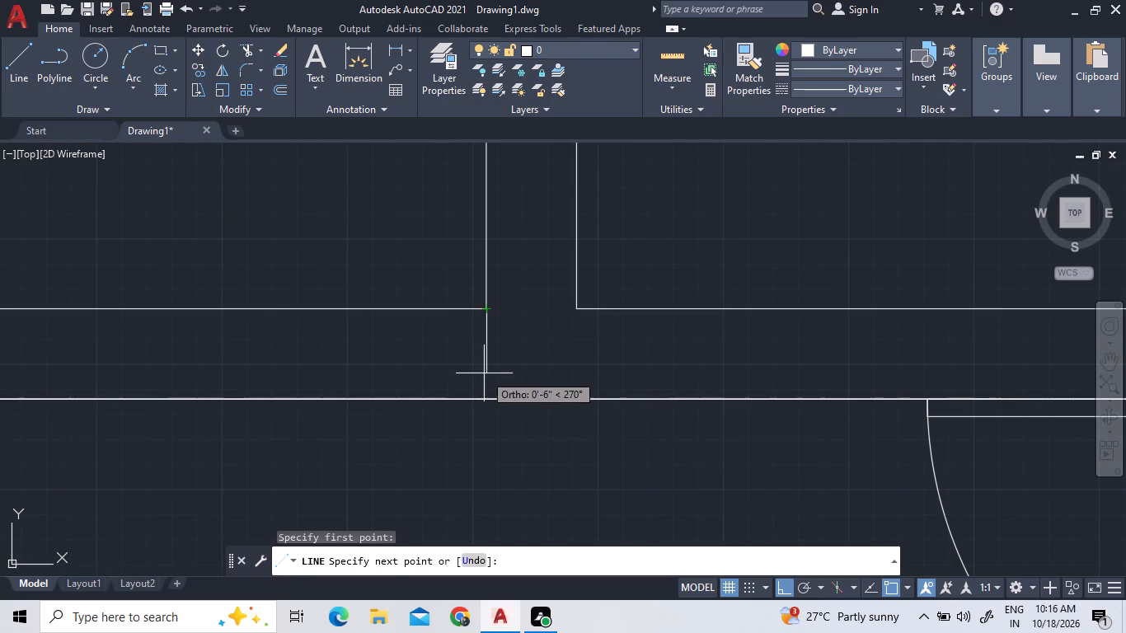
click(486, 401)
scroll(504, 354, down, 4)
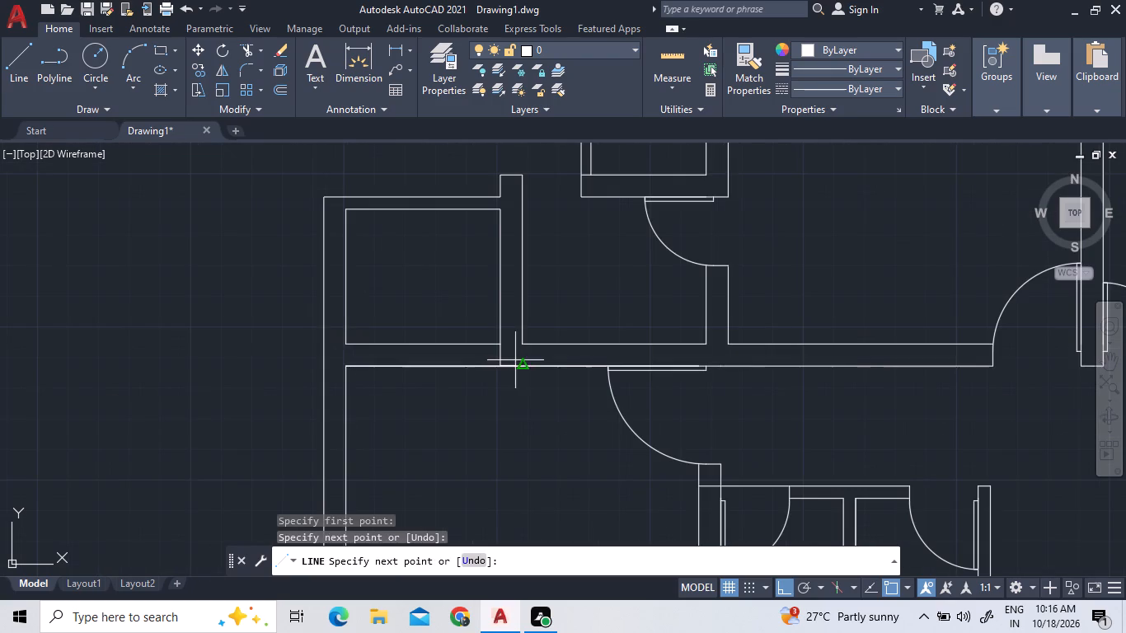
right_click(399, 319)
double_click(410, 326)
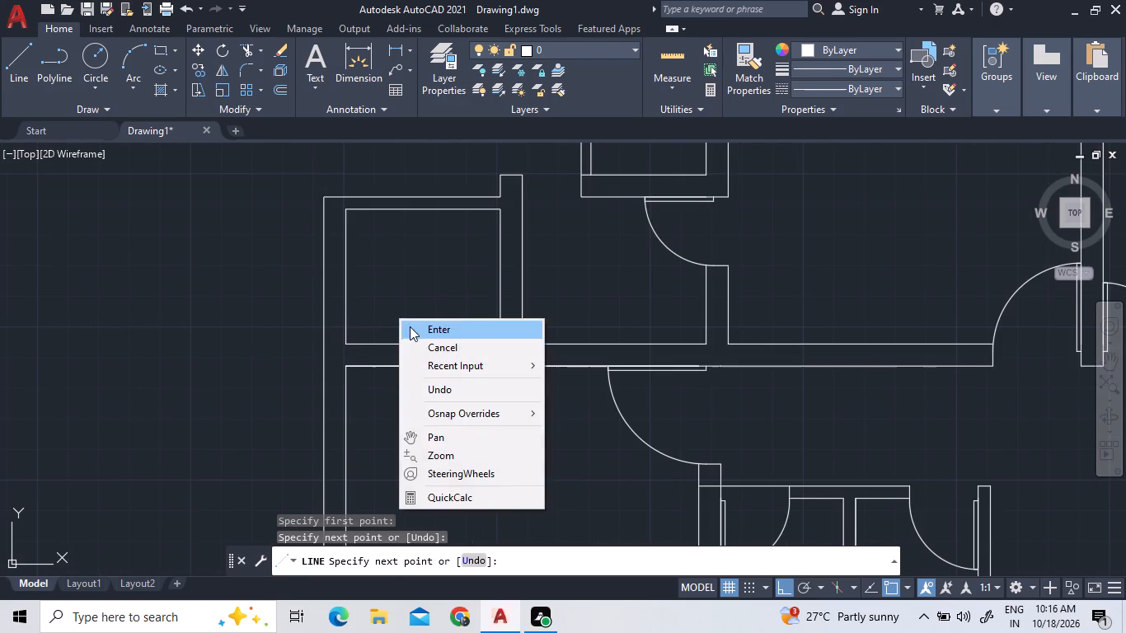
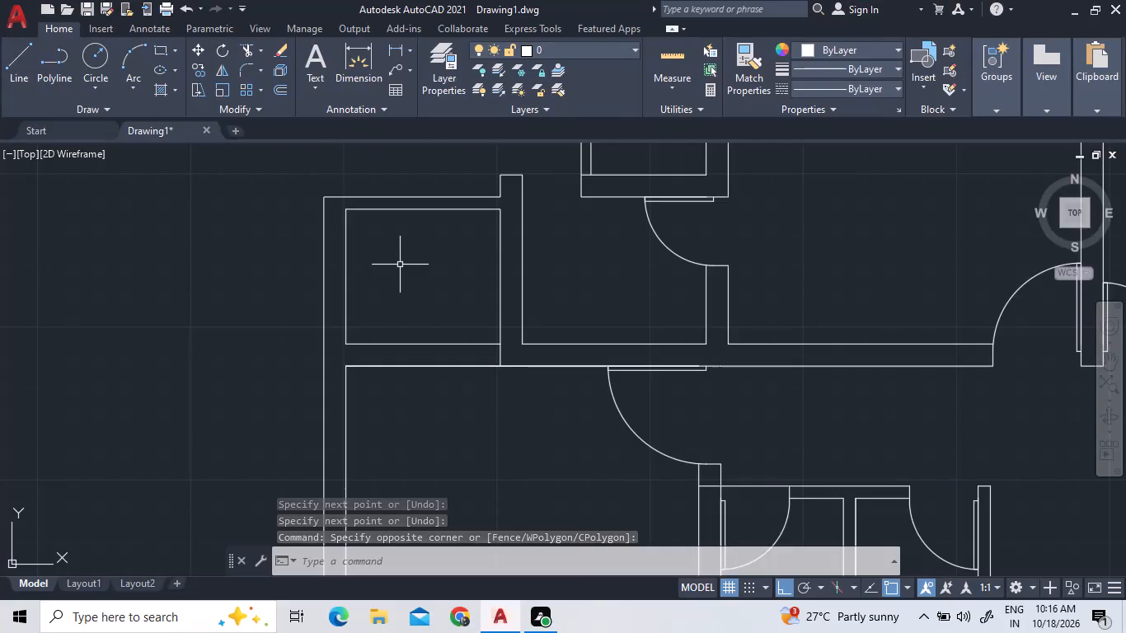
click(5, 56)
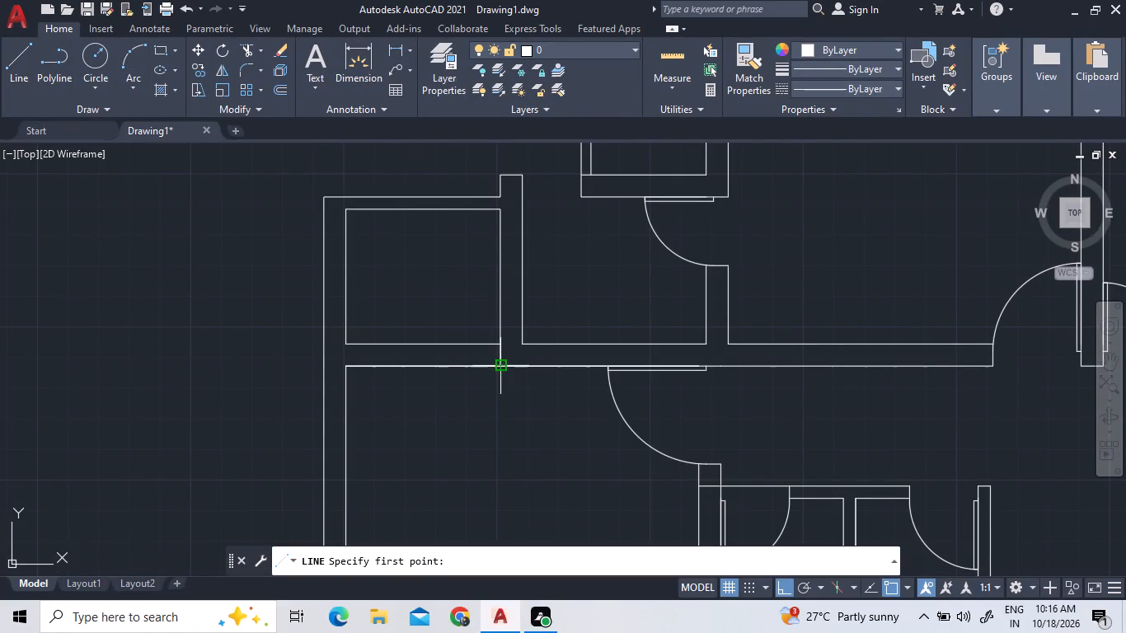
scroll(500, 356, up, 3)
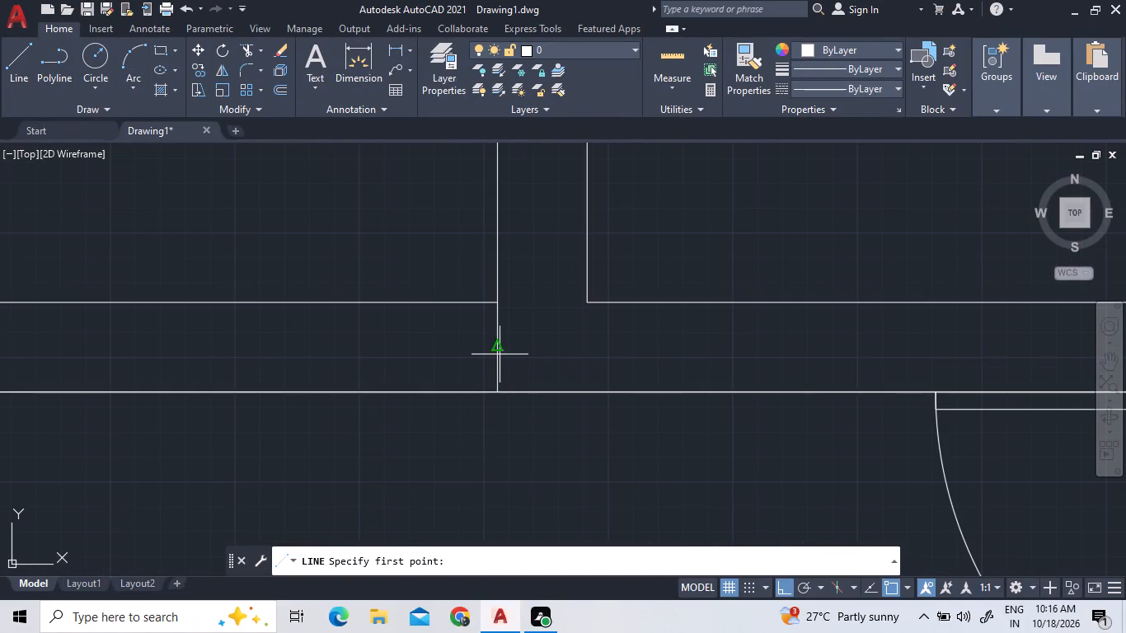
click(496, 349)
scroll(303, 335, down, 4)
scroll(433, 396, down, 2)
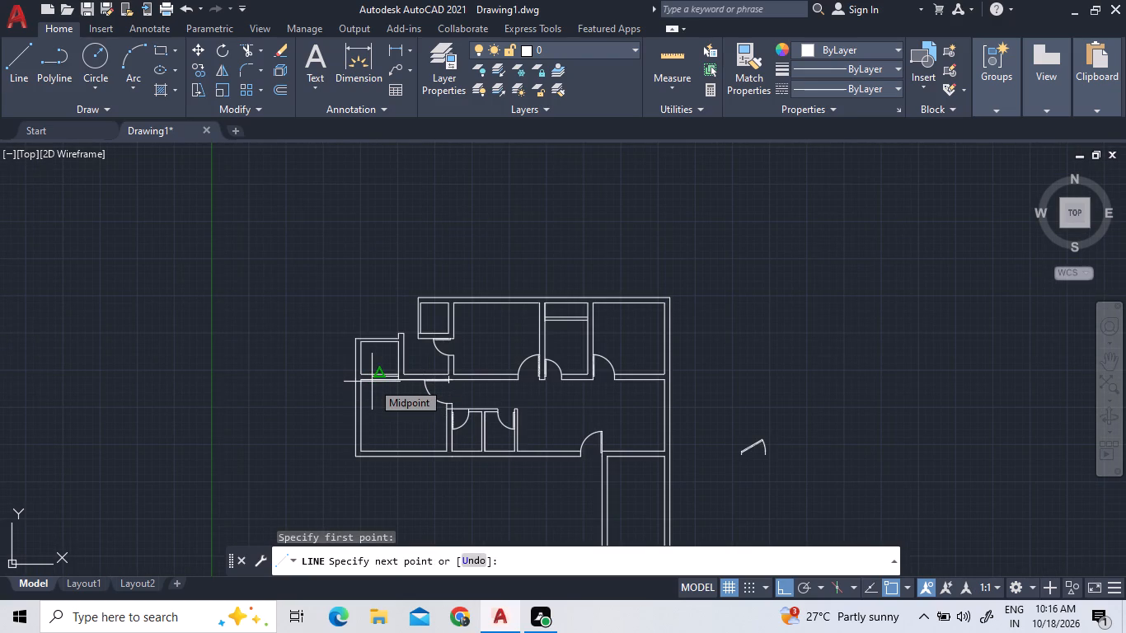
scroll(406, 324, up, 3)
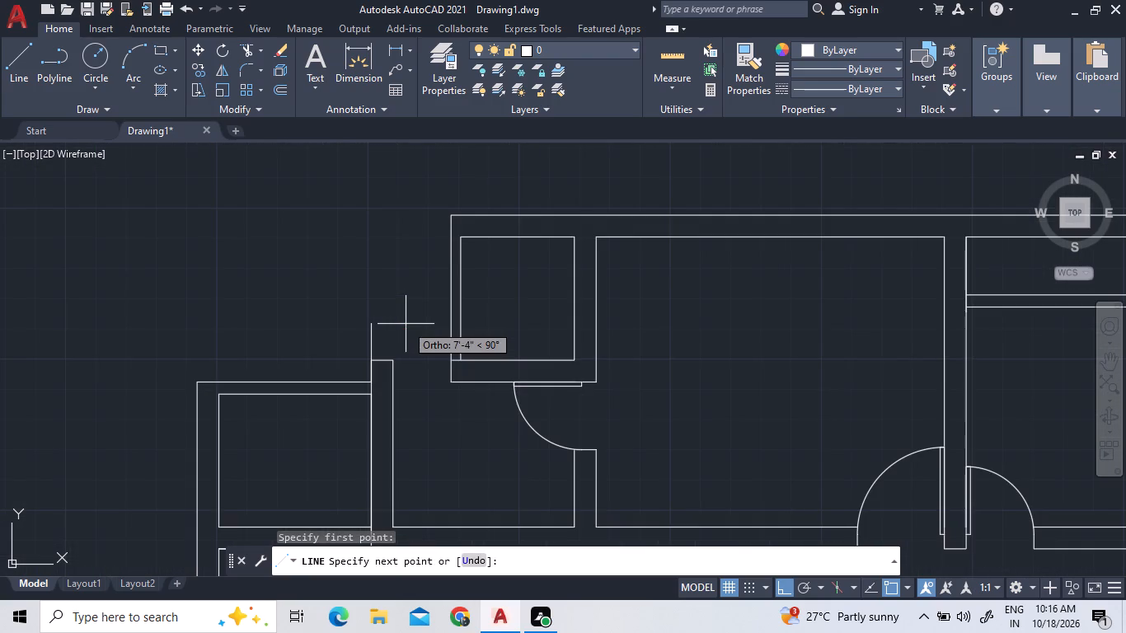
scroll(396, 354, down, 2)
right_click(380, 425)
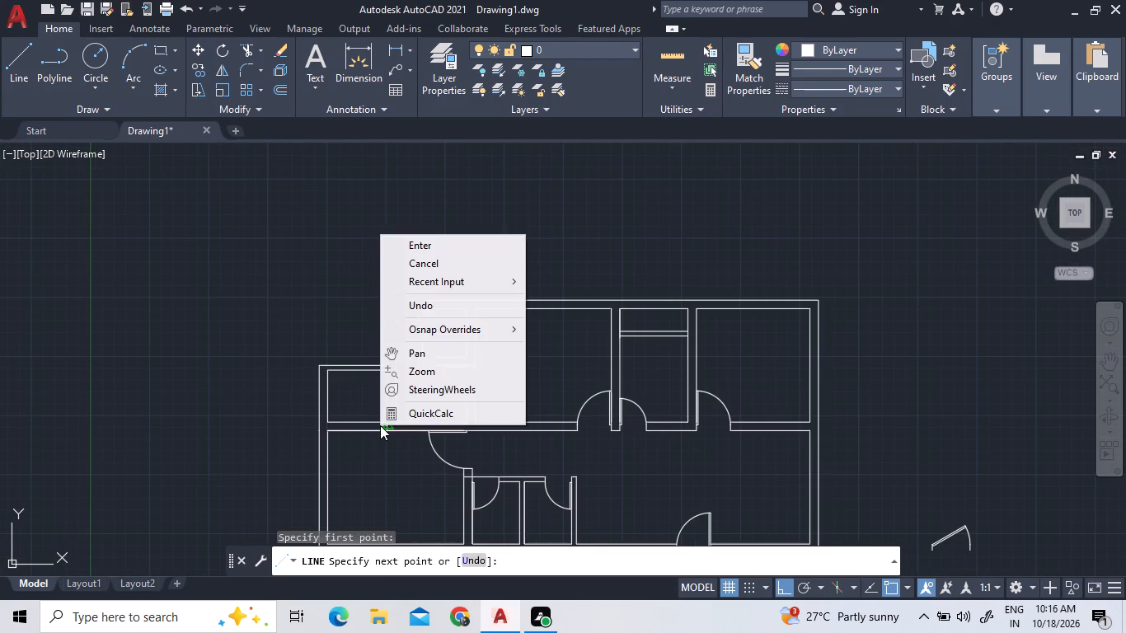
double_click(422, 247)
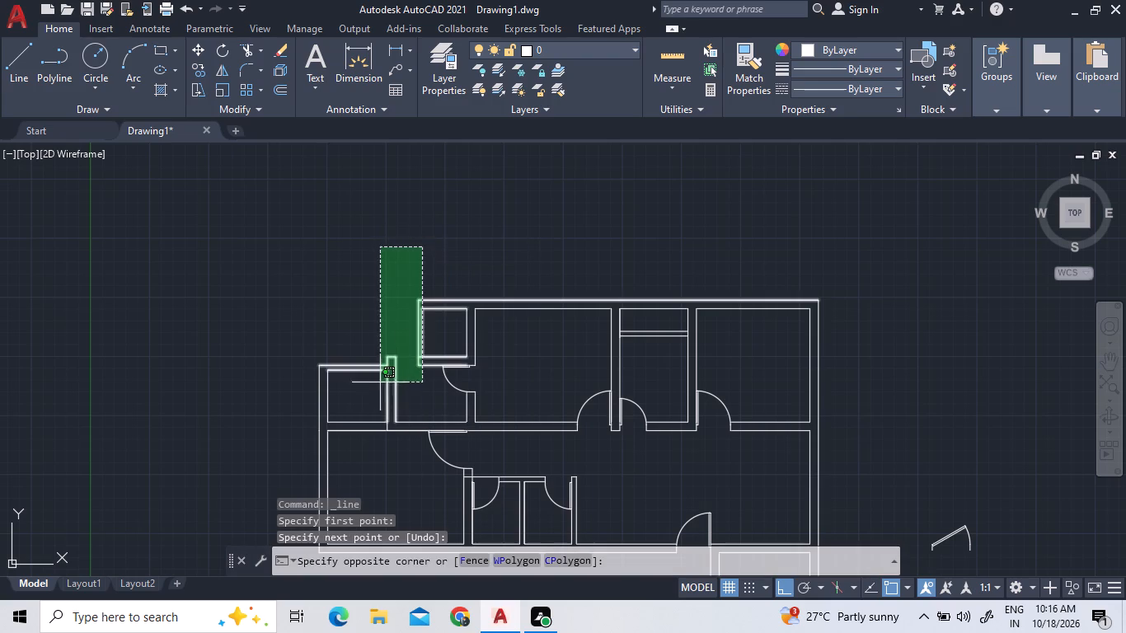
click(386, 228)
Delete the short vertical line crossing the horizontal wall below the small left room's inner lower-right corner.
scroll(389, 449, up, 4)
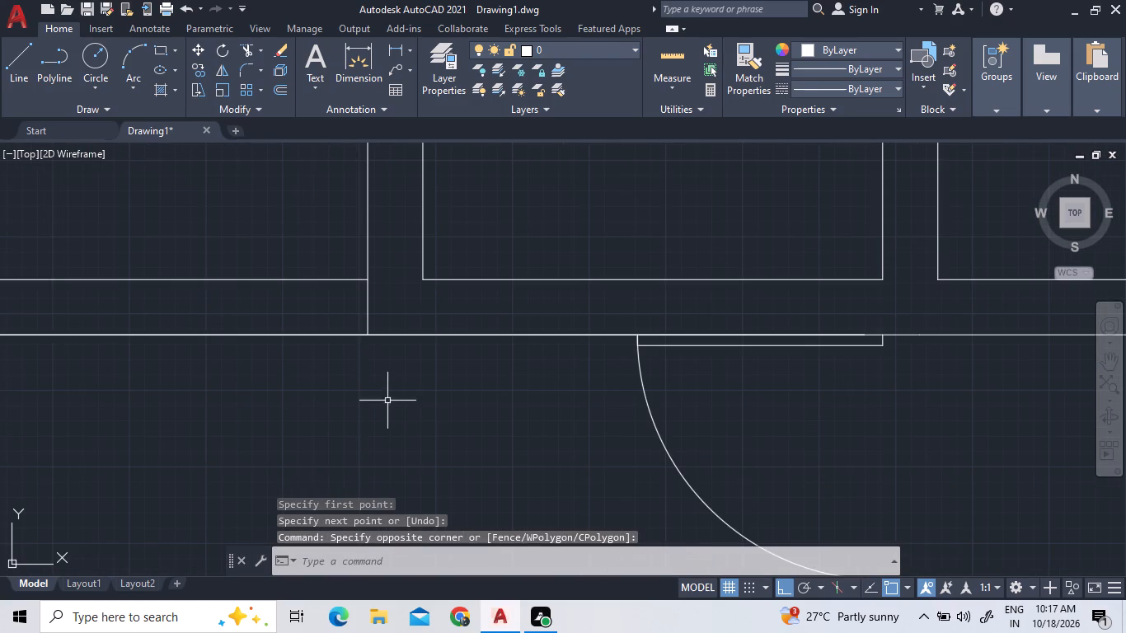
double_click(364, 307)
triple_click(373, 308)
click(368, 307)
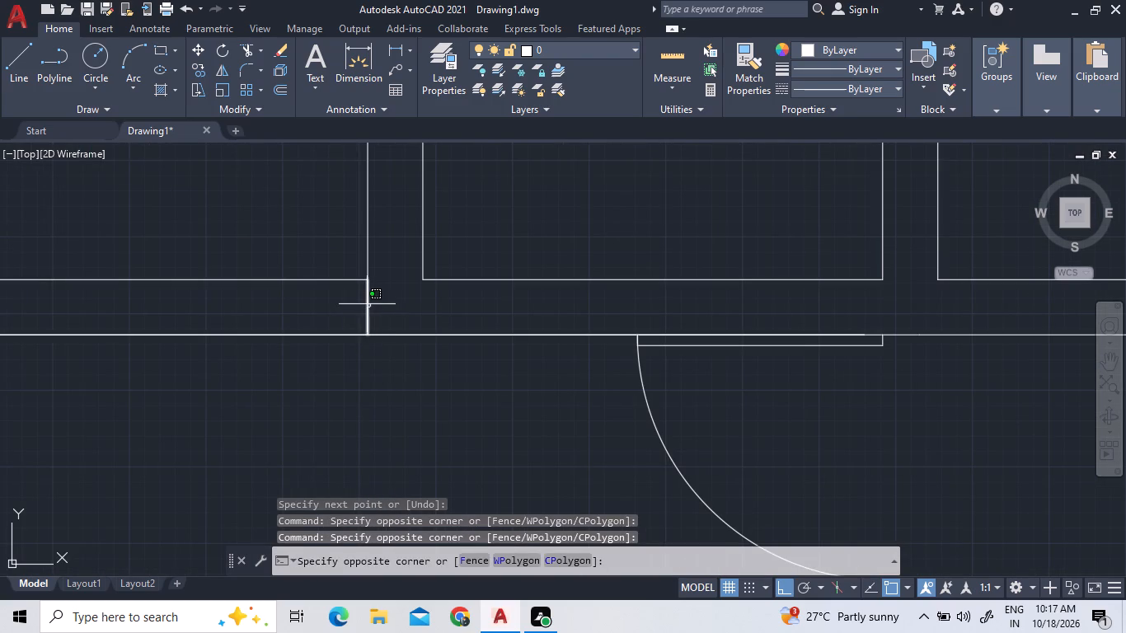
click(367, 303)
key(Delete)
Draw a short vertical line across the small left room's top wall, from its inner upper-right corner to the wall's outer line.
scroll(393, 389, down, 5)
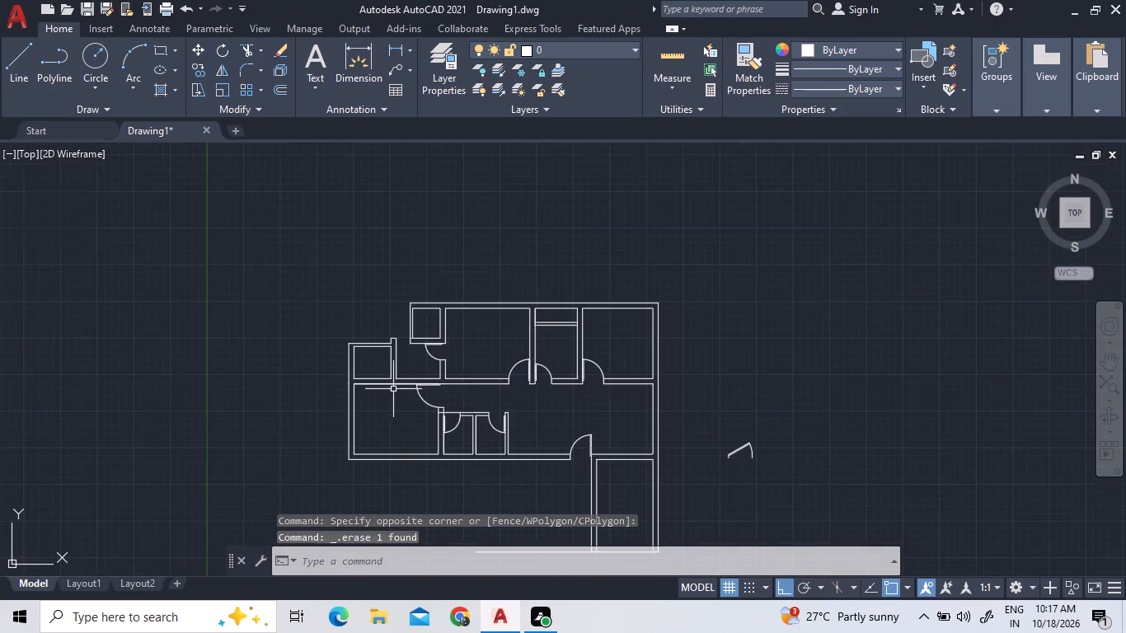
scroll(399, 287, up, 3)
scroll(382, 368, down, 3)
scroll(379, 394, up, 4)
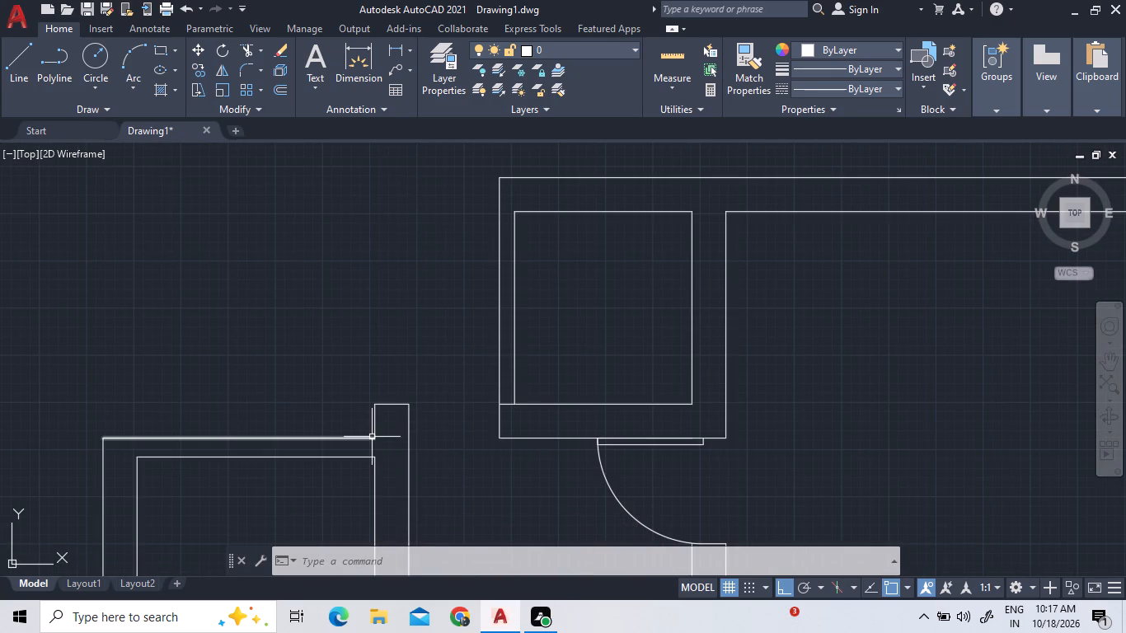
click(12, 68)
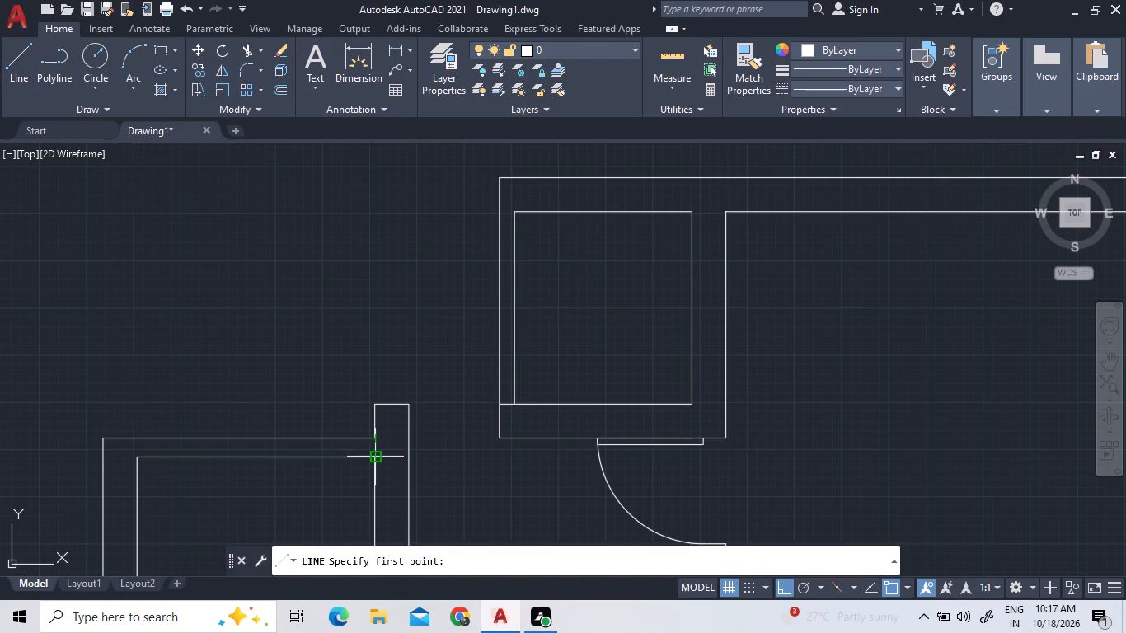
double_click(378, 462)
click(378, 439)
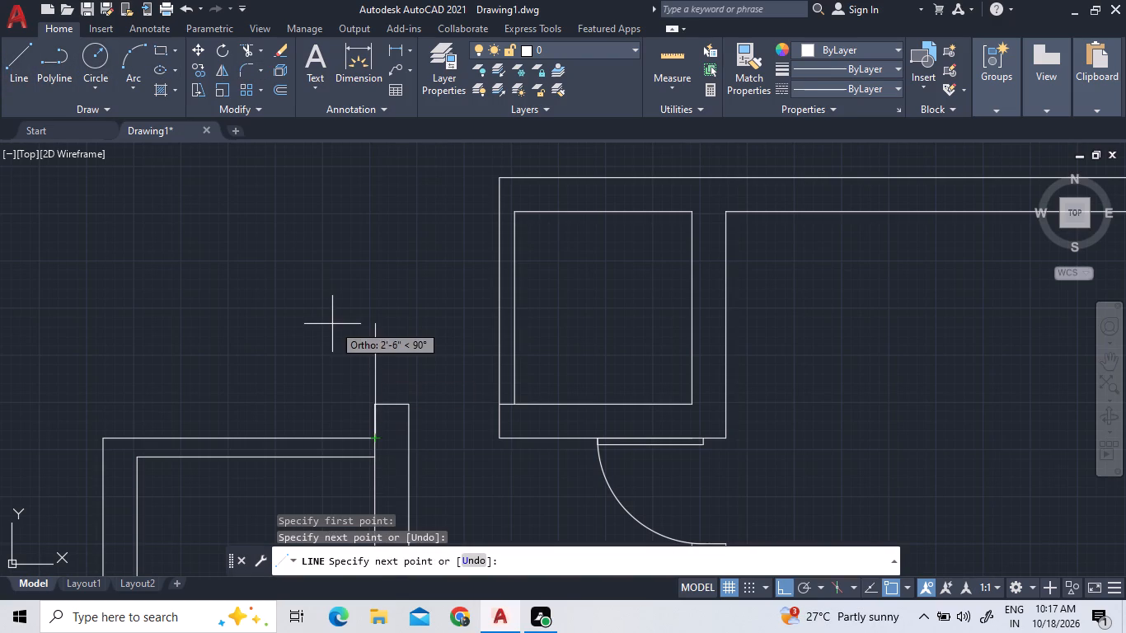
right_click(331, 324)
click(343, 331)
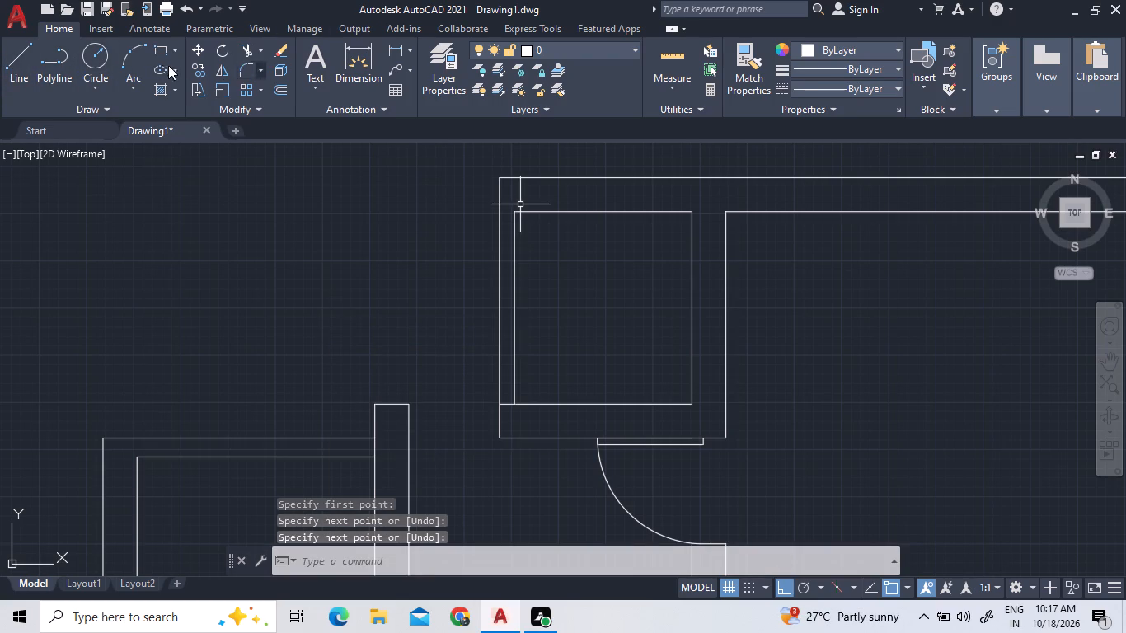
Draw a horizontal line from the short vertical line's midpoint along the top wall's centre to the outer left wall line.
click(0, 63)
double_click(16, 68)
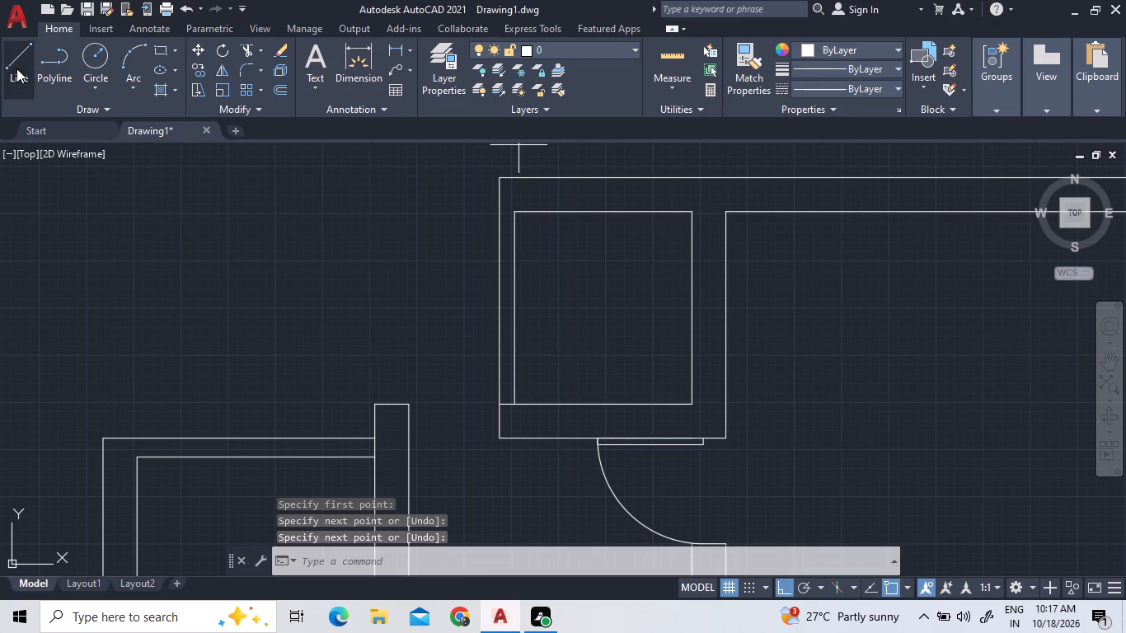
click(376, 449)
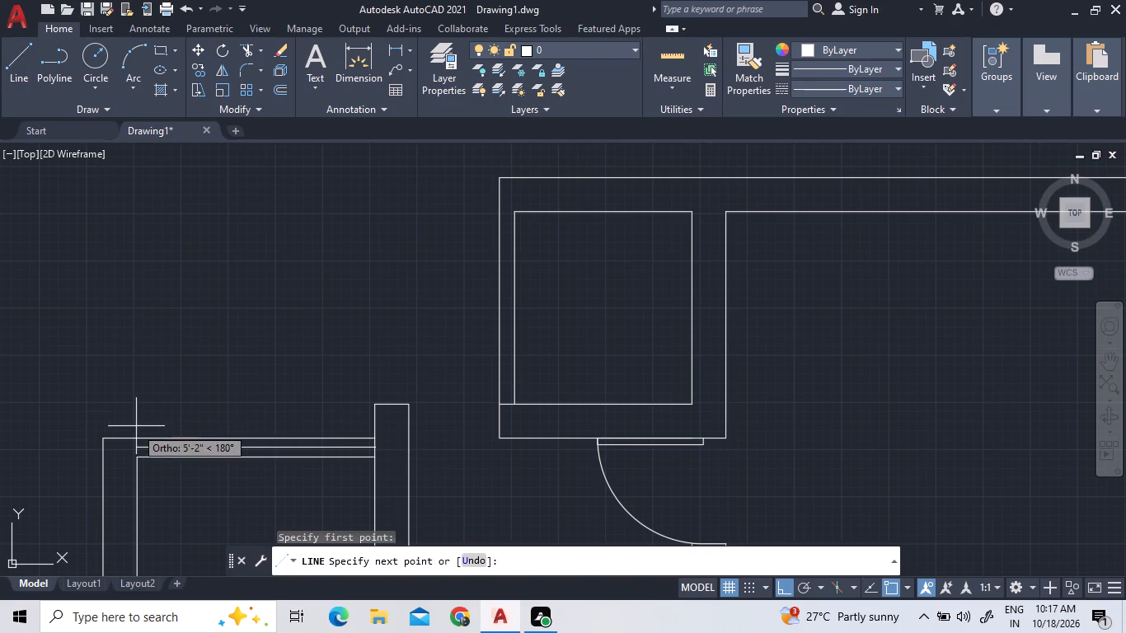
scroll(105, 449, up, 3)
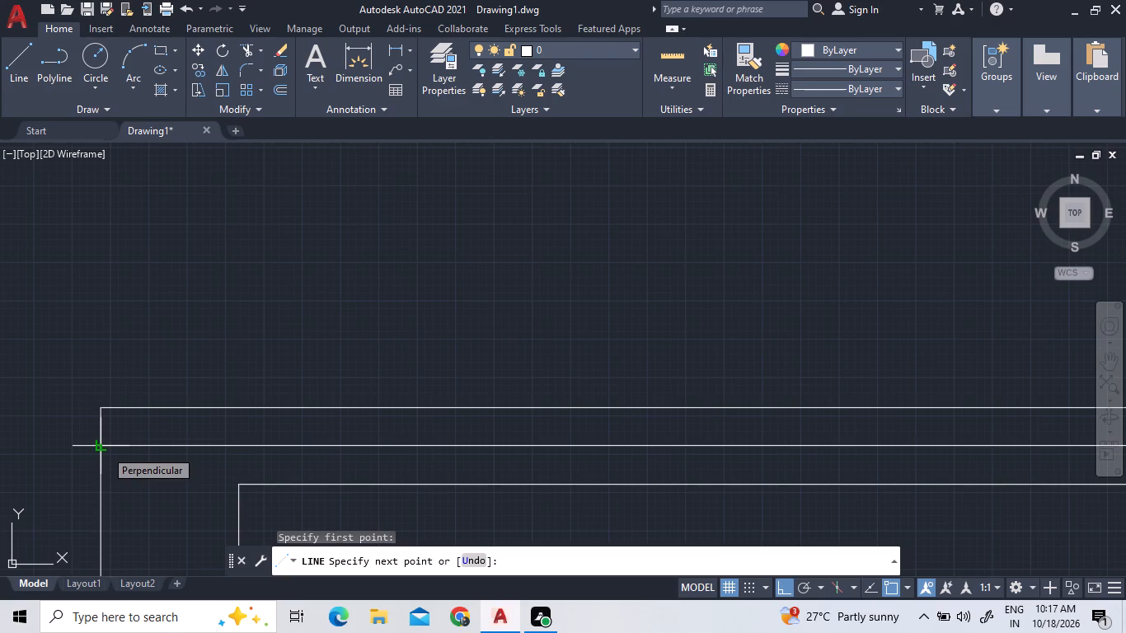
click(105, 449)
right_click(184, 319)
click(189, 324)
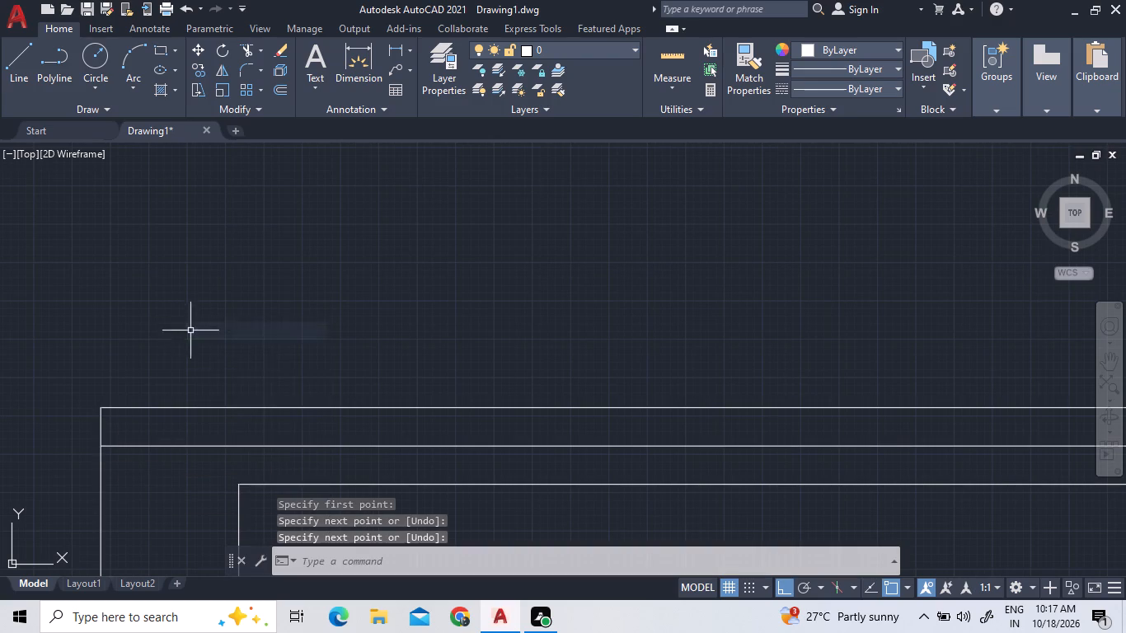
Draw a short horizontal line from the small left room's inner lower-left corner across the left wall to its outer line.
scroll(276, 374, down, 3)
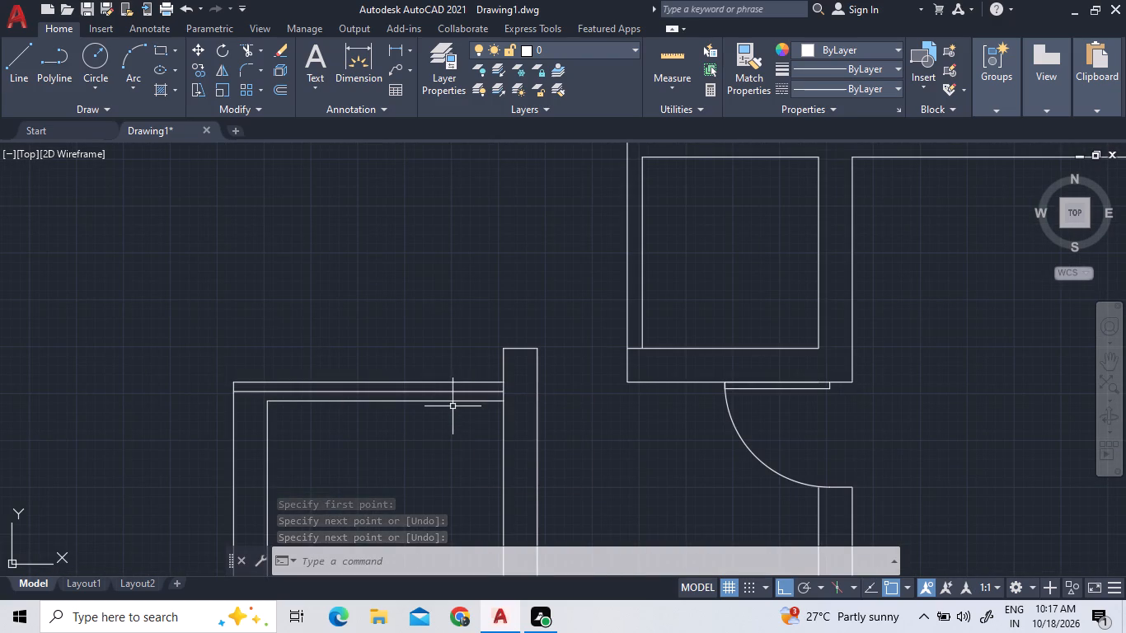
scroll(452, 401, down, 3)
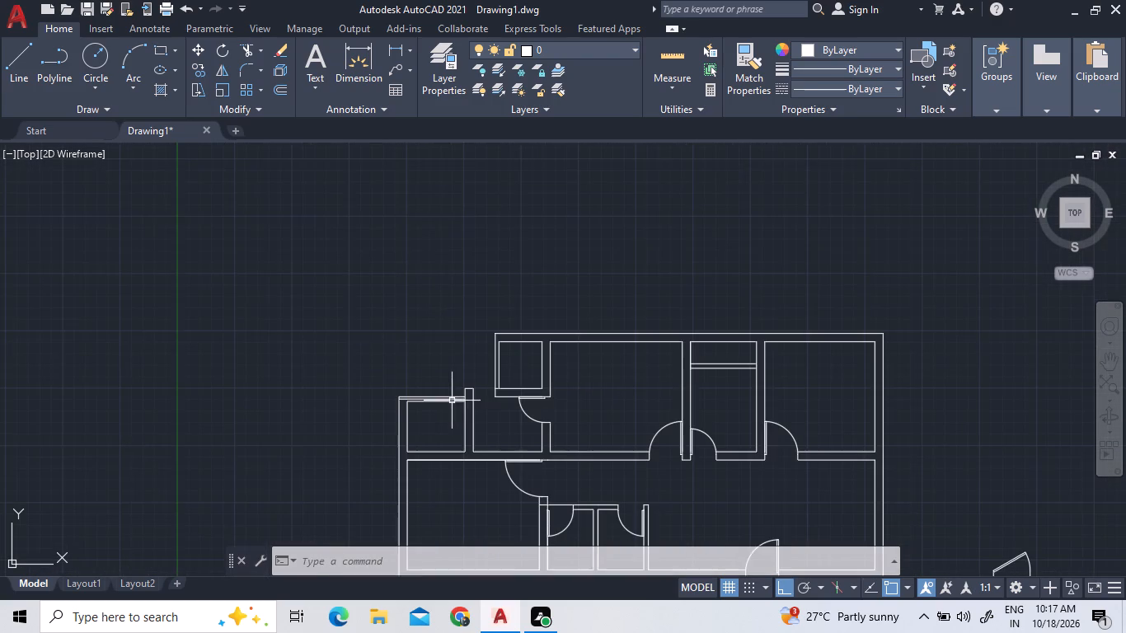
scroll(439, 474, up, 3)
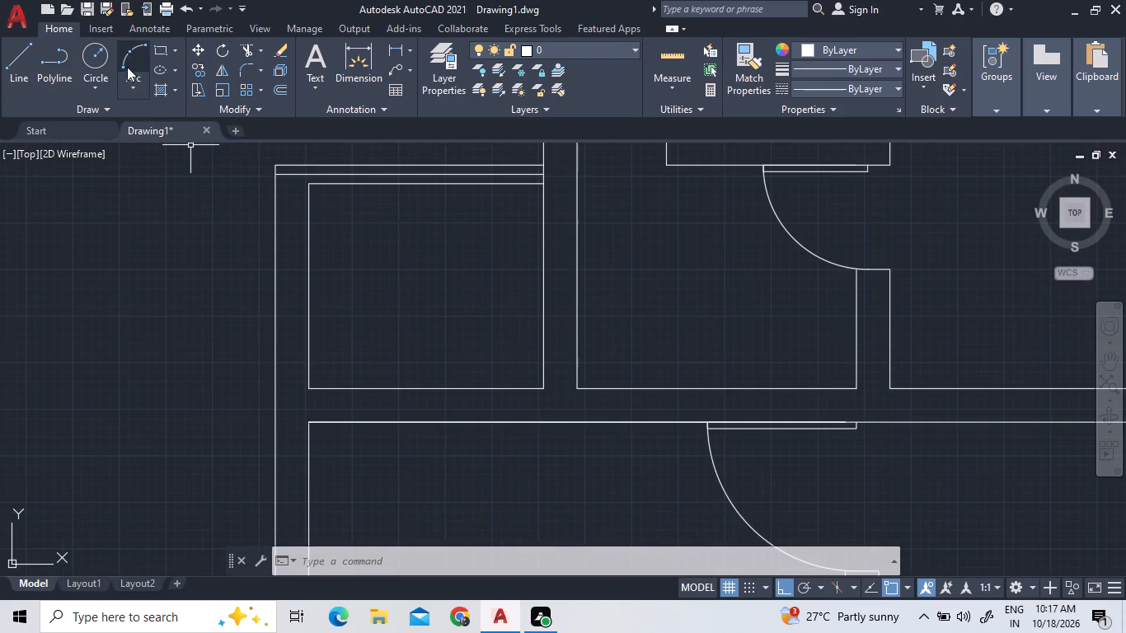
click(12, 70)
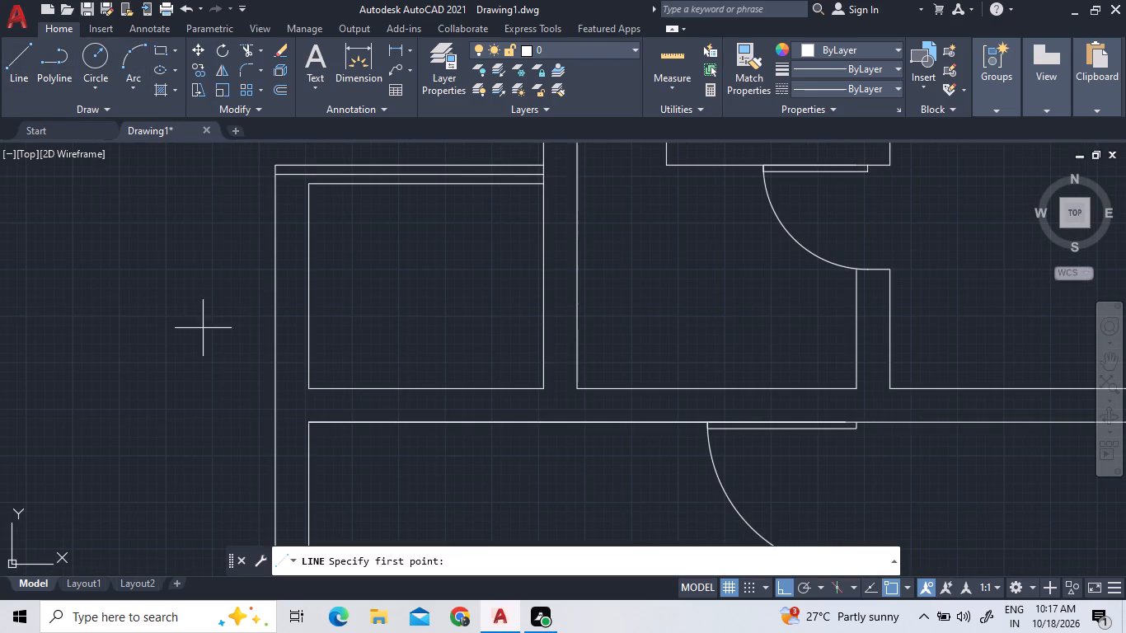
double_click(309, 384)
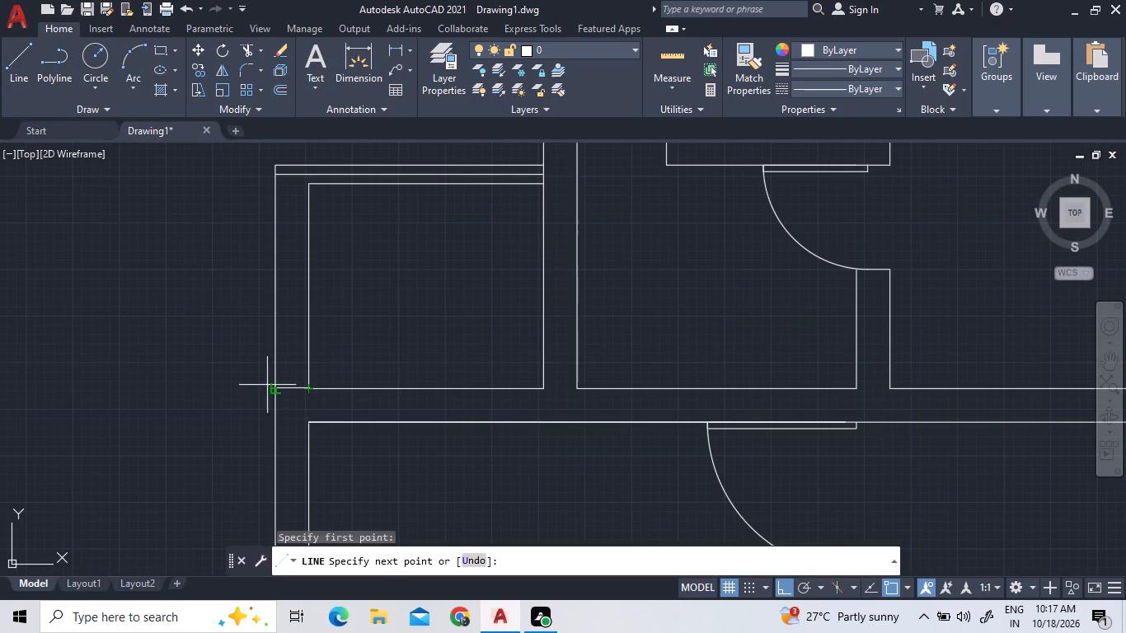
click(278, 392)
Draw a vertical line from the short horizontal line's midpoint along the left wall's centre up to the top wall's outer line.
click(32, 79)
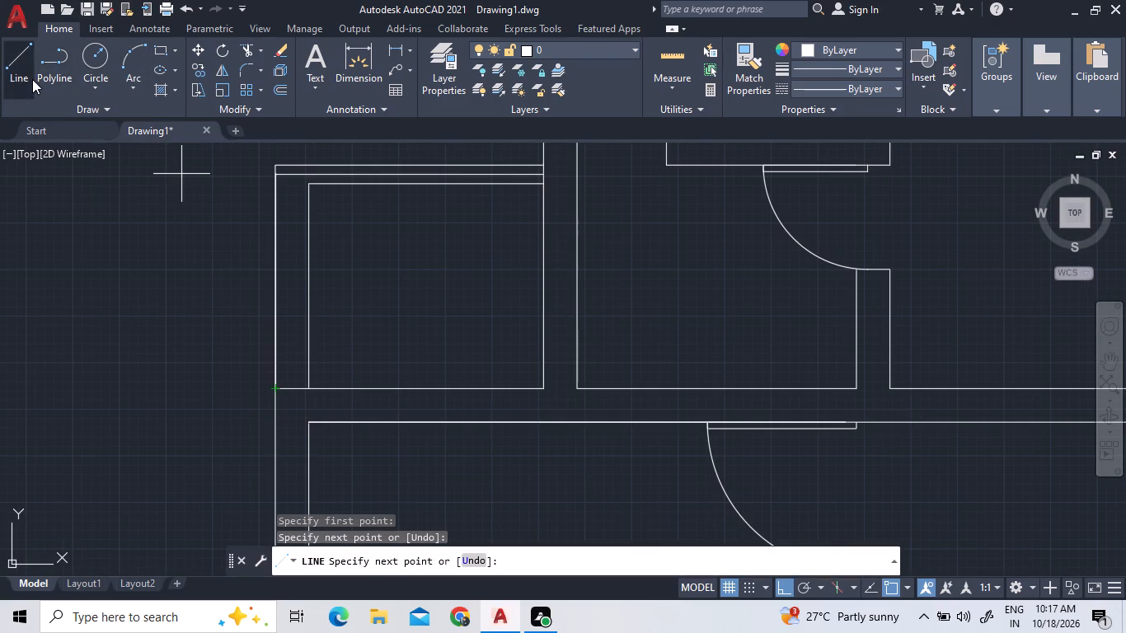
click(293, 385)
scroll(293, 162, up, 4)
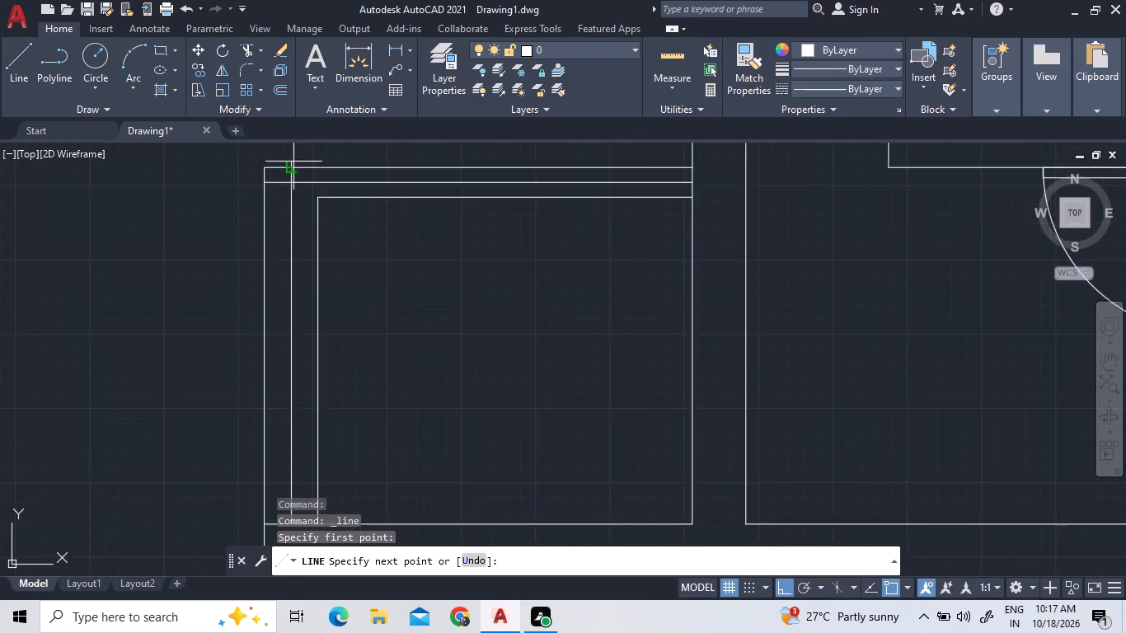
click(284, 176)
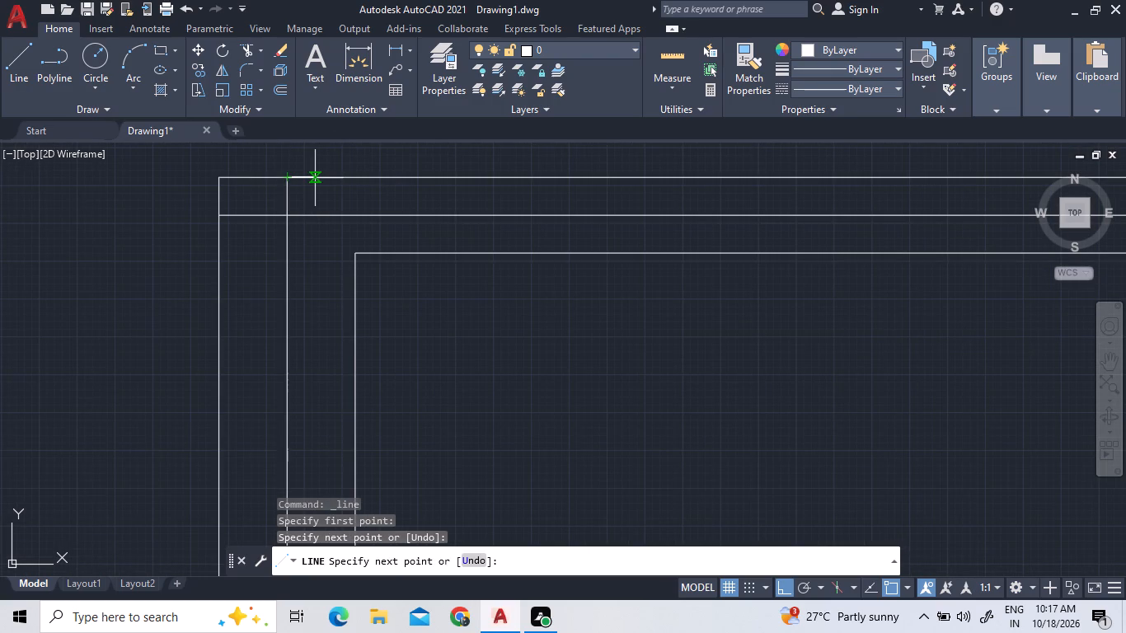
key(Escape)
Trim the small left room's old inner left and top wall lines, the new lines' overhangs at the upper-left corner, and the short upper-right connector.
scroll(322, 189, down, 3)
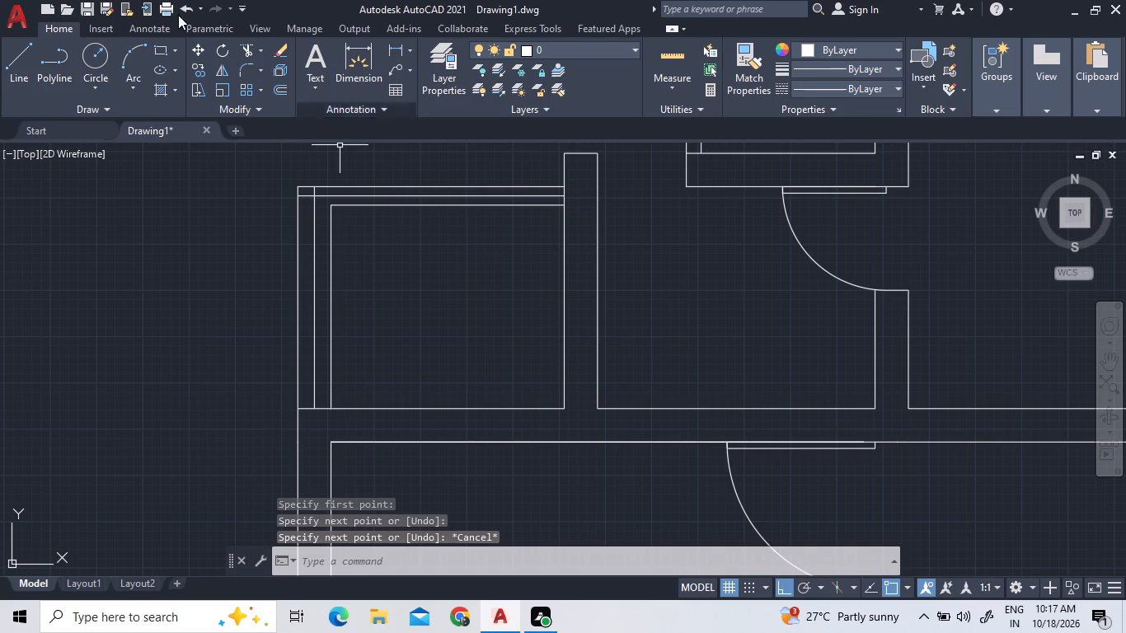
double_click(246, 50)
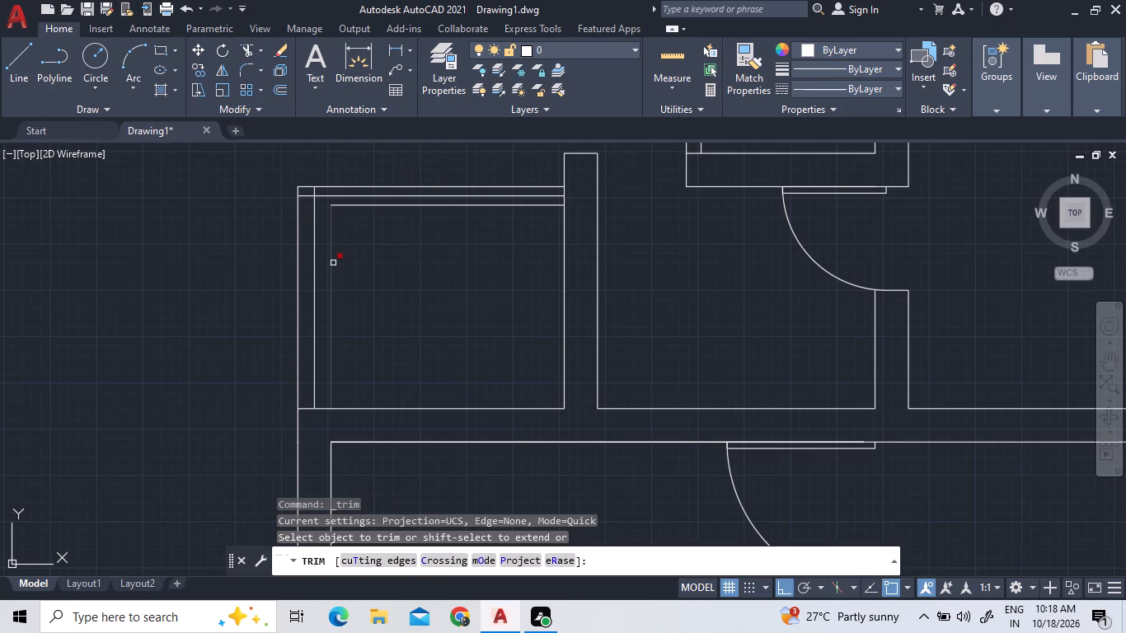
click(333, 264)
double_click(376, 203)
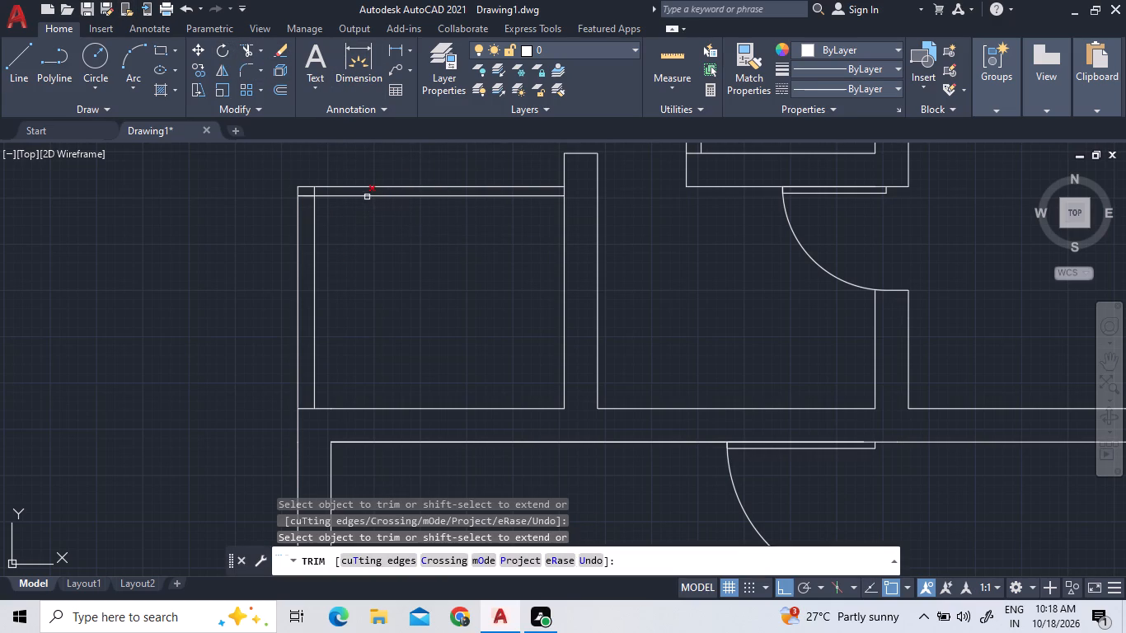
click(313, 190)
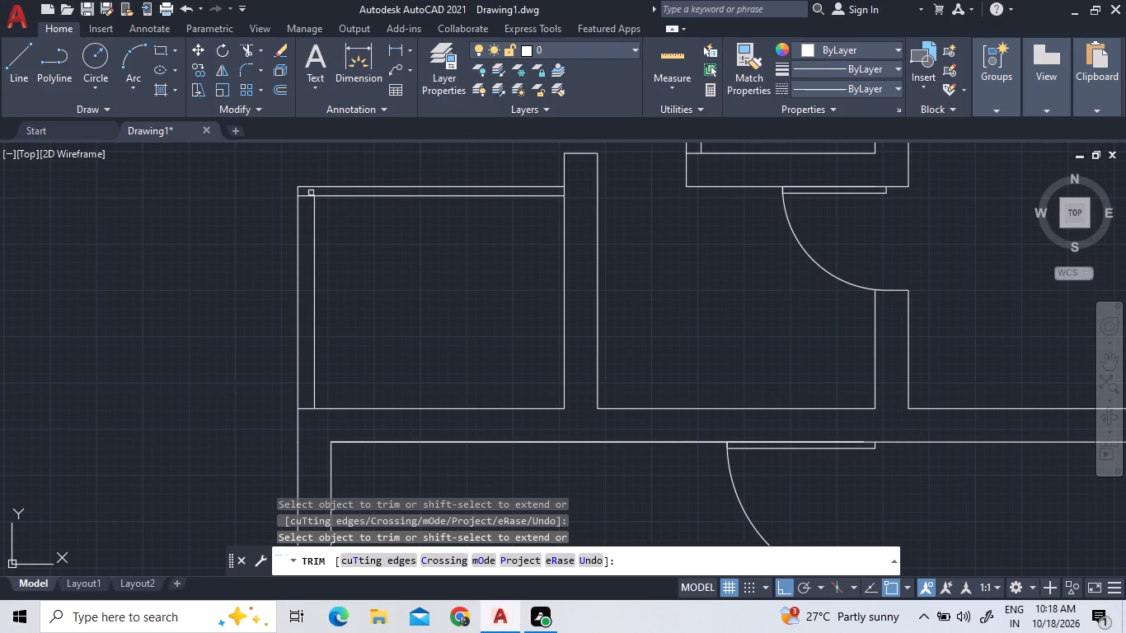
click(309, 195)
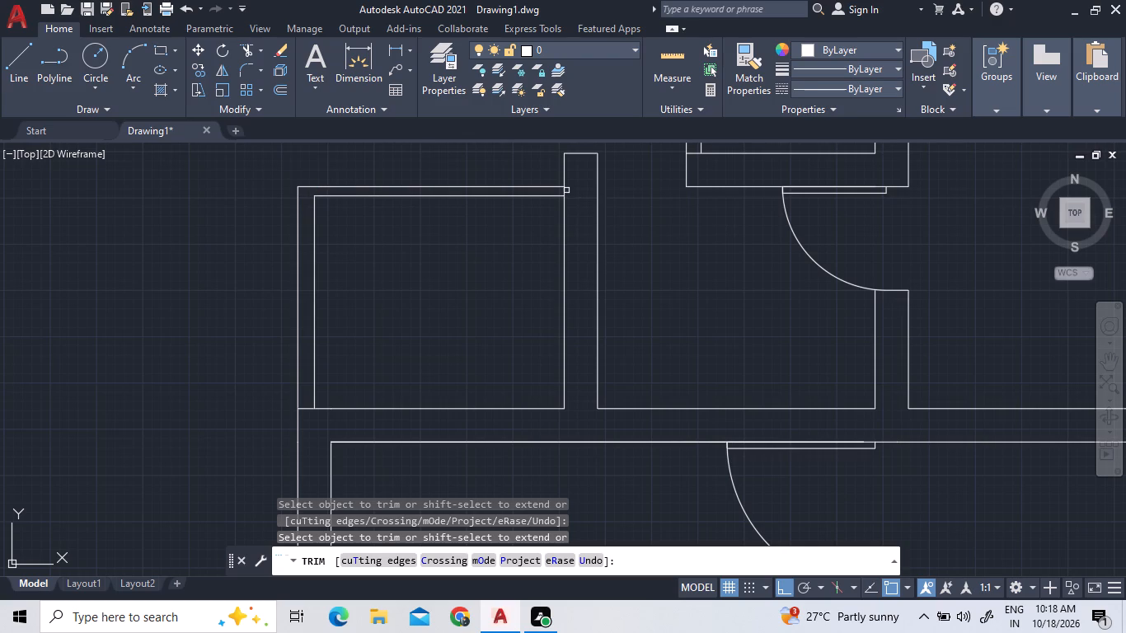
click(565, 191)
Trim the short connector across the left wall and the small left room's entire bottom inner line, including its remnant at the lower-left corner.
double_click(307, 410)
double_click(361, 407)
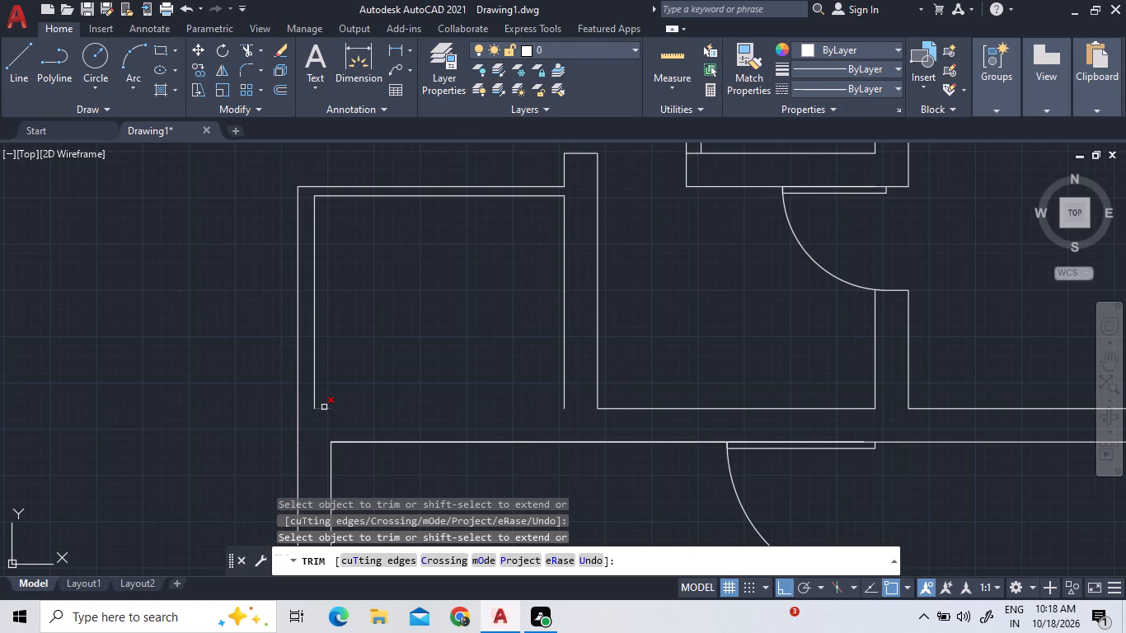
click(324, 407)
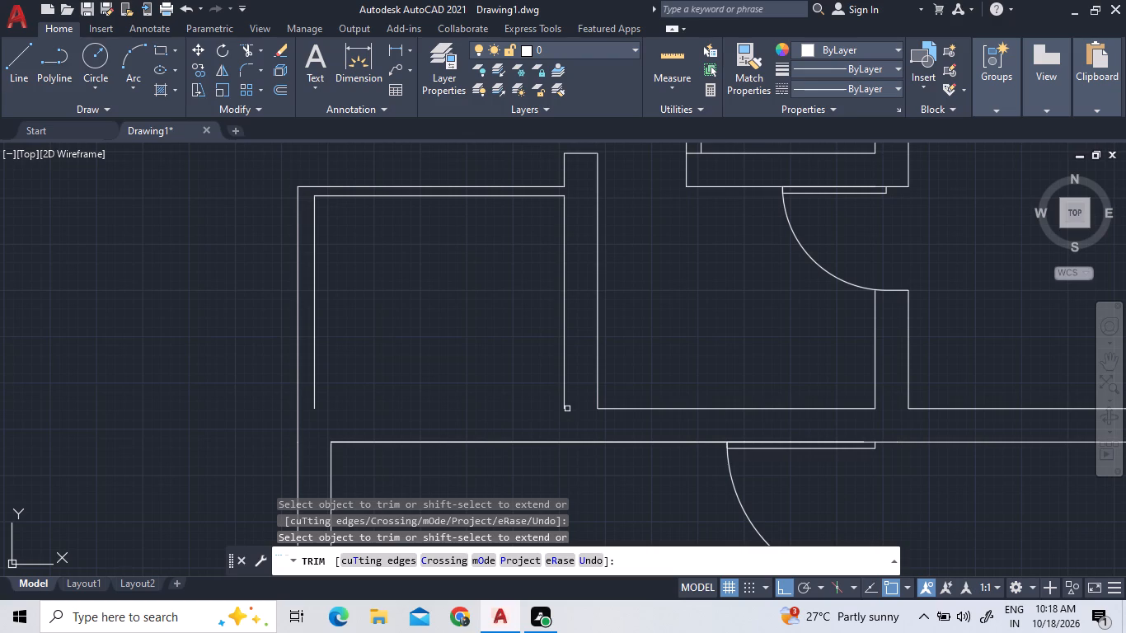
right_click(579, 382)
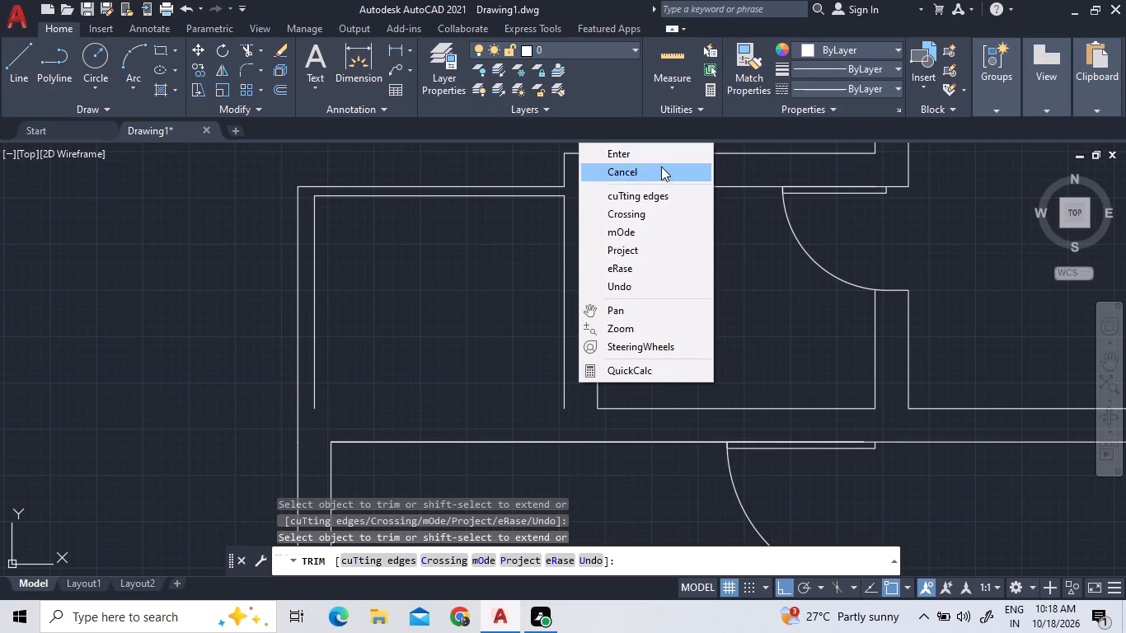
Extend the small left room's inner side wall lines down to its bottom line, and that bottom line across to the outer left wall.
click(657, 157)
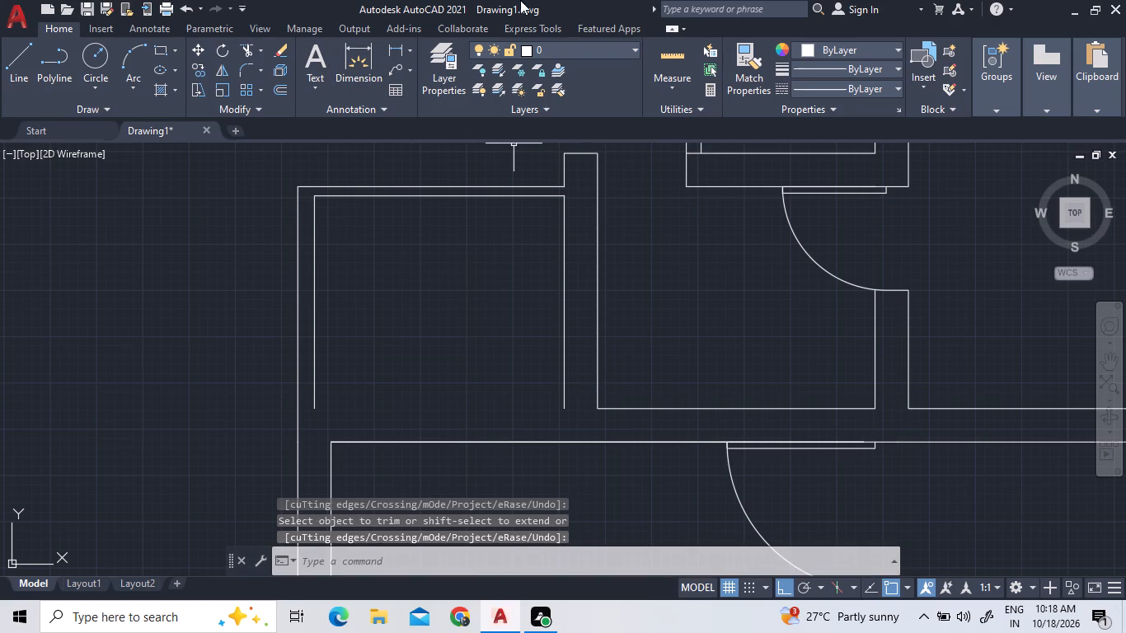
click(259, 49)
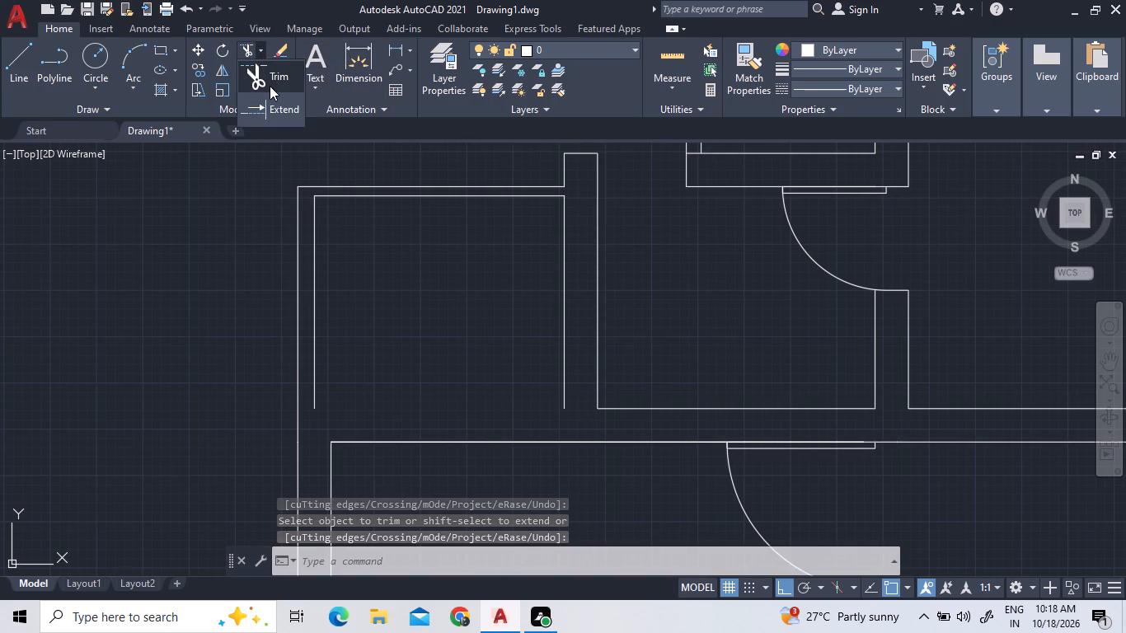
double_click(266, 105)
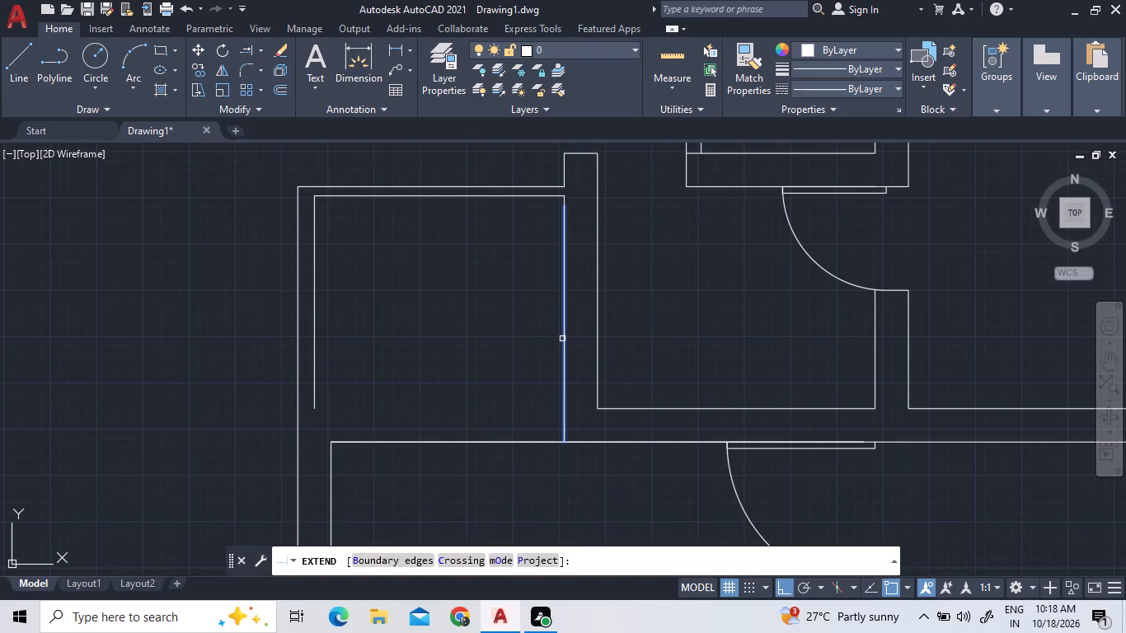
click(562, 340)
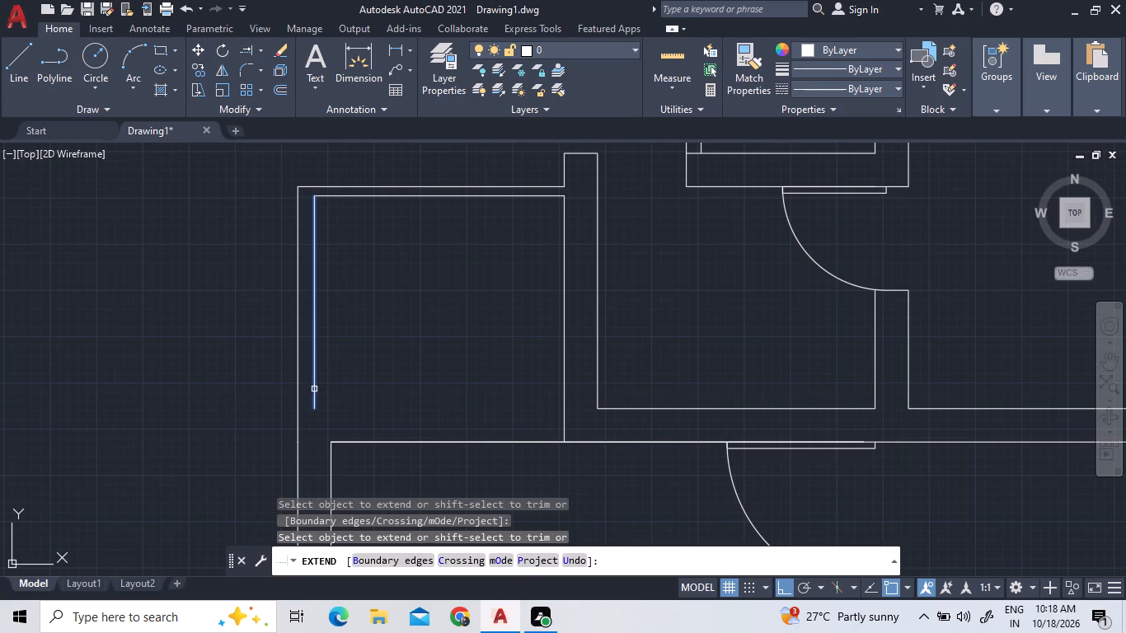
scroll(359, 372, down, 1)
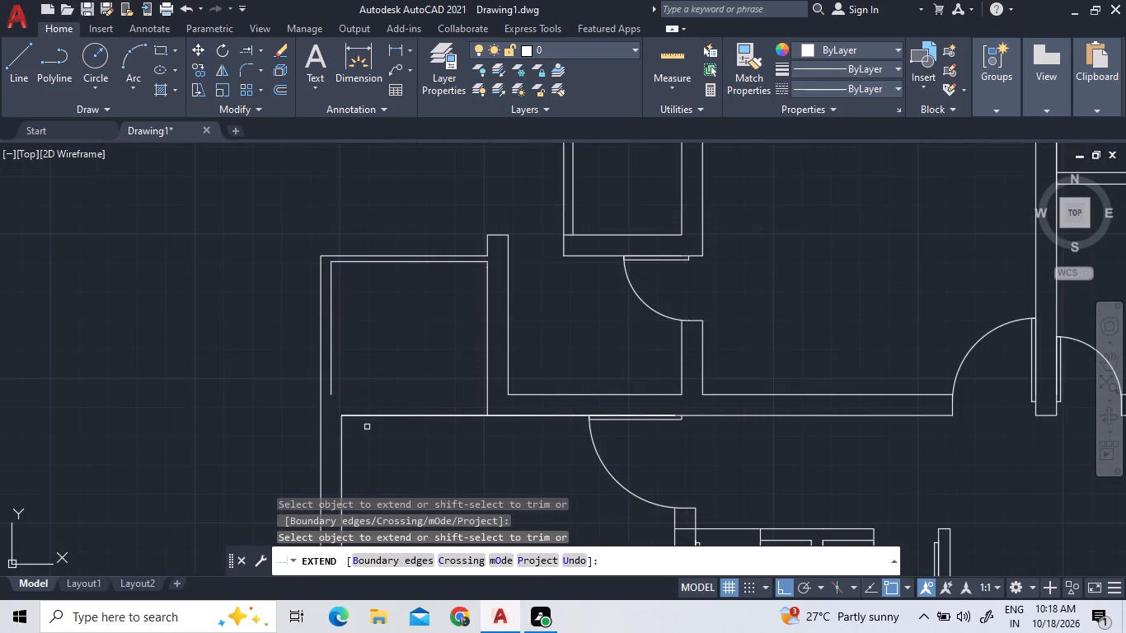
click(361, 415)
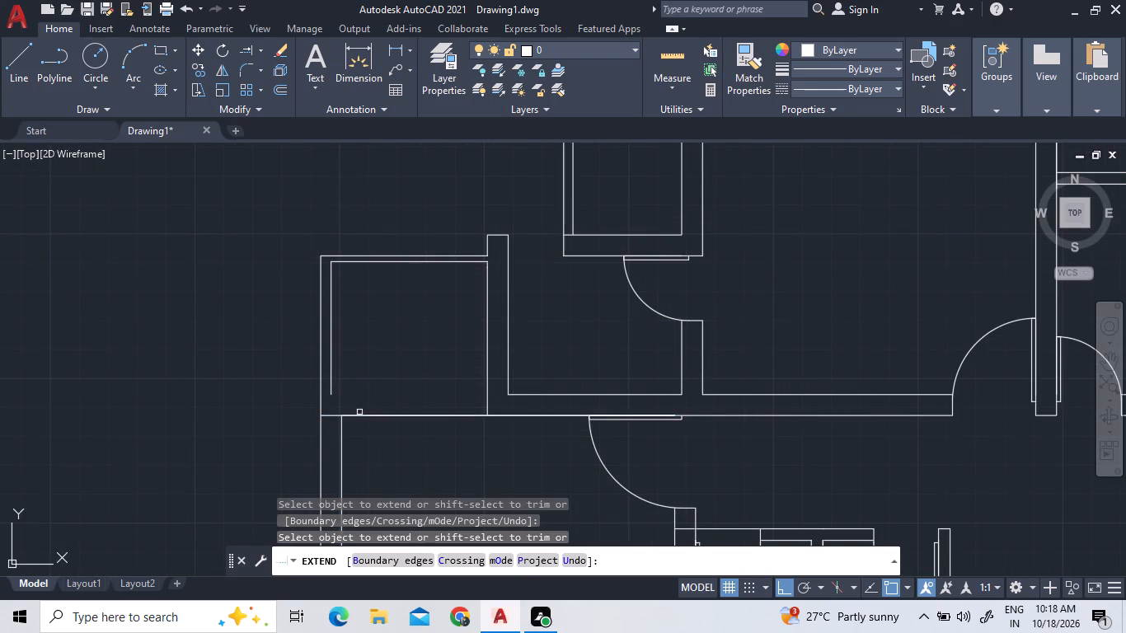
click(331, 381)
right_click(371, 186)
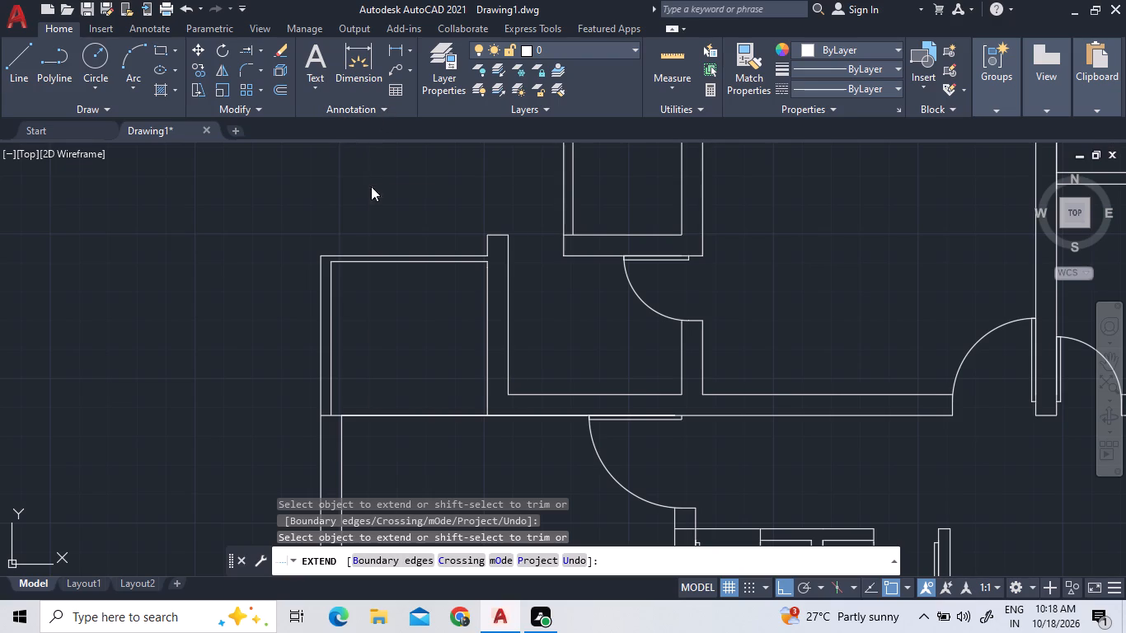
click(378, 196)
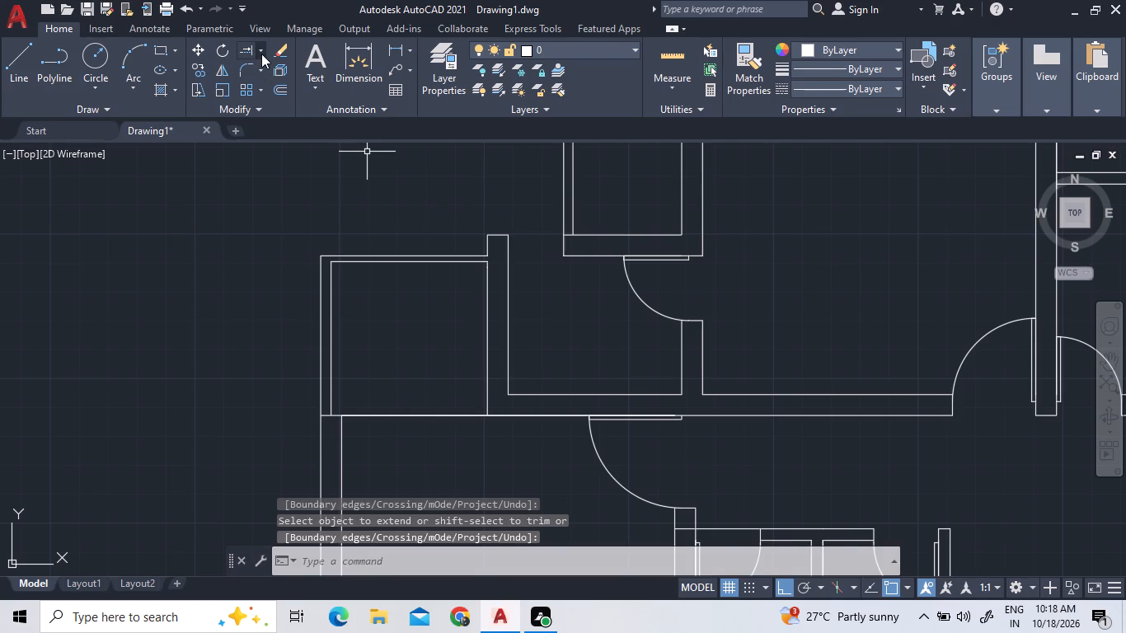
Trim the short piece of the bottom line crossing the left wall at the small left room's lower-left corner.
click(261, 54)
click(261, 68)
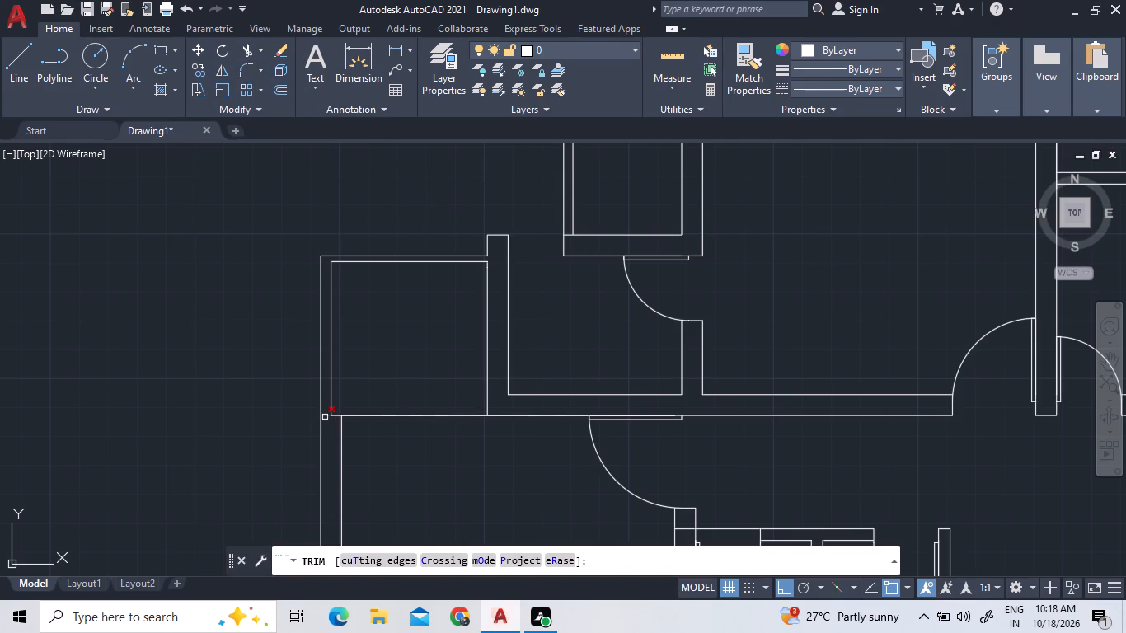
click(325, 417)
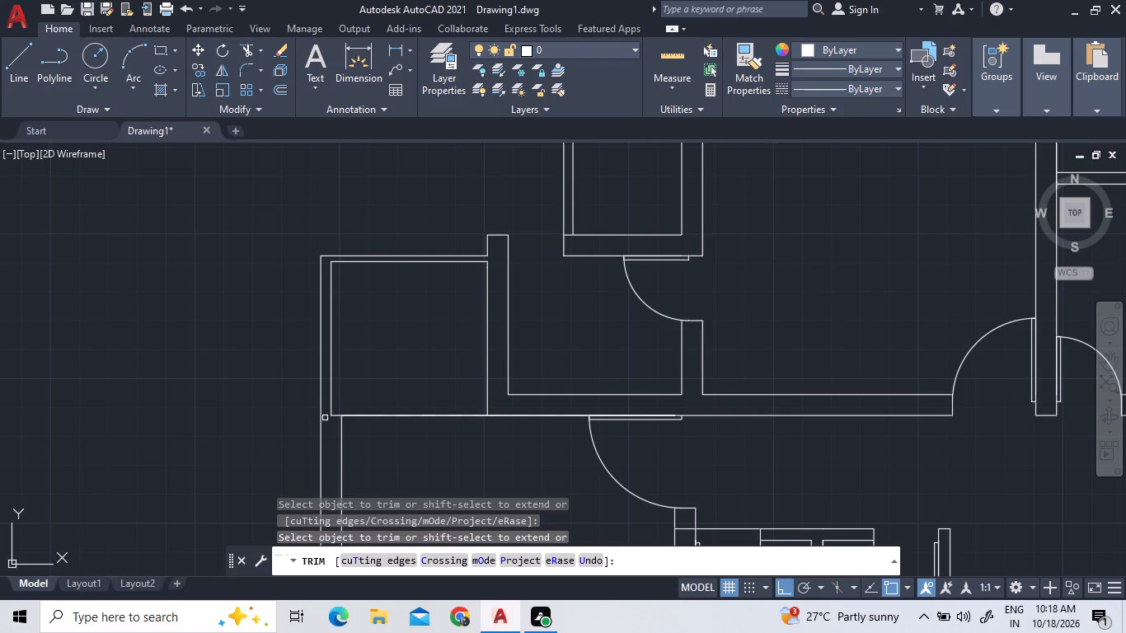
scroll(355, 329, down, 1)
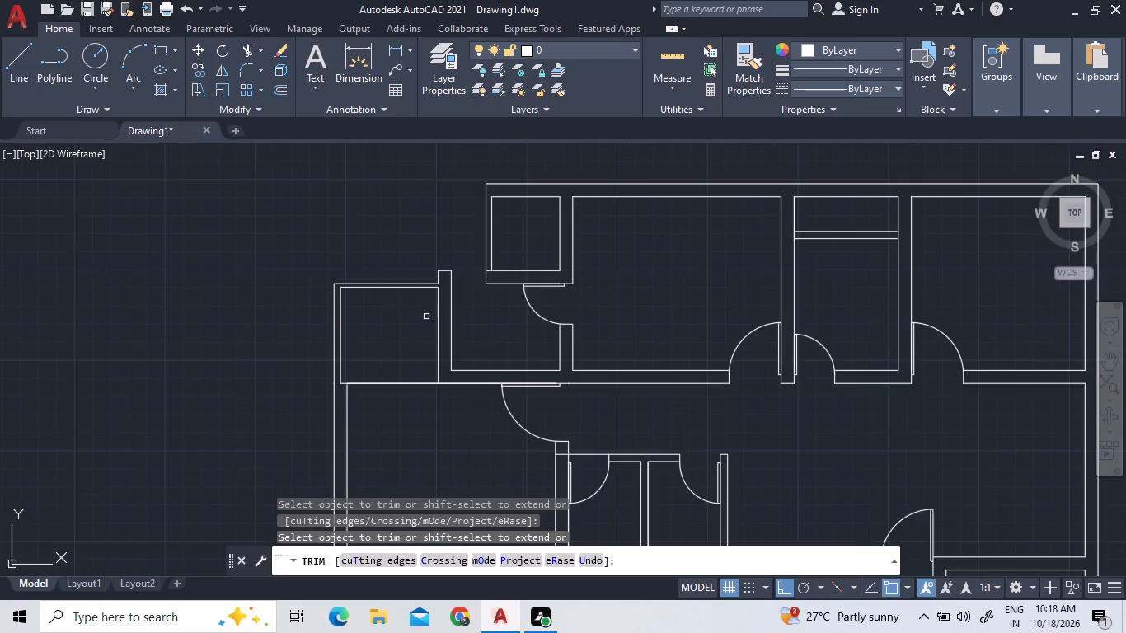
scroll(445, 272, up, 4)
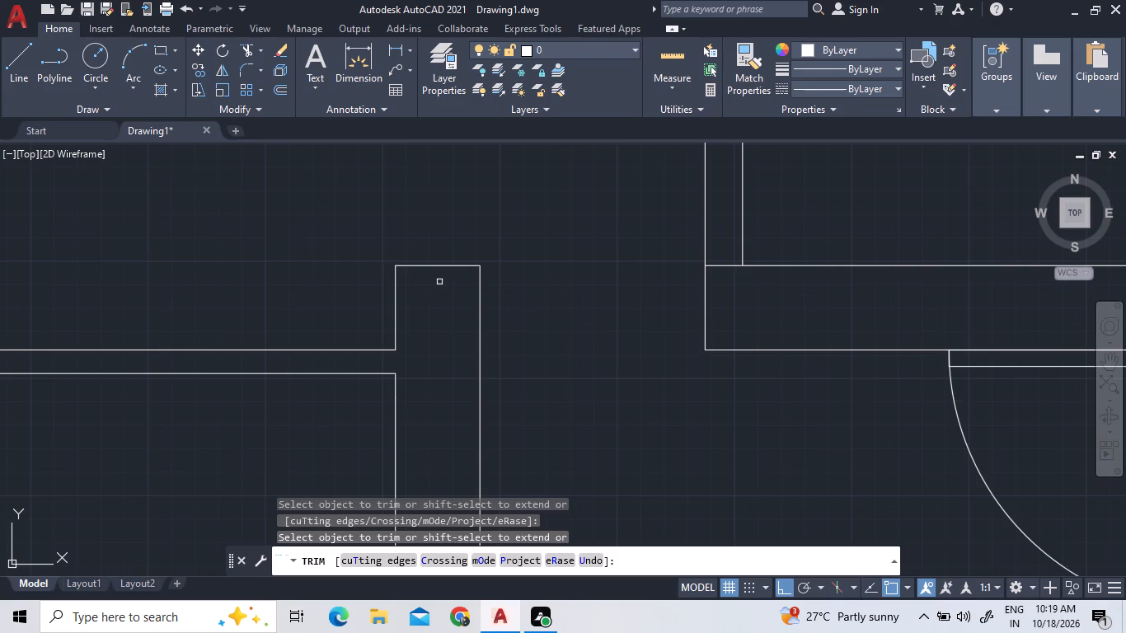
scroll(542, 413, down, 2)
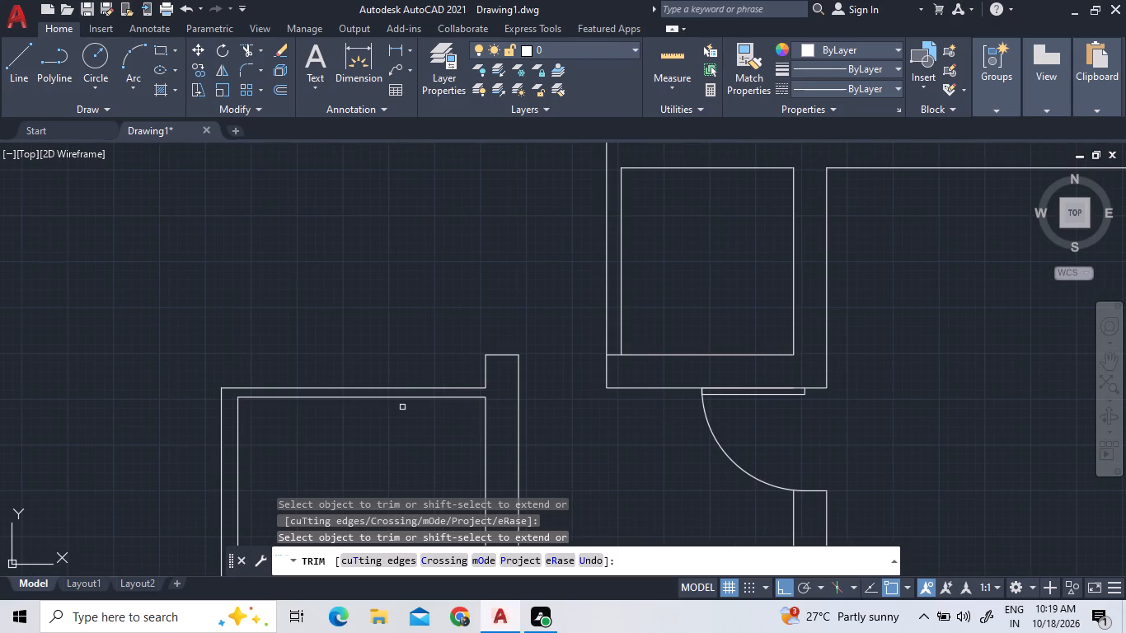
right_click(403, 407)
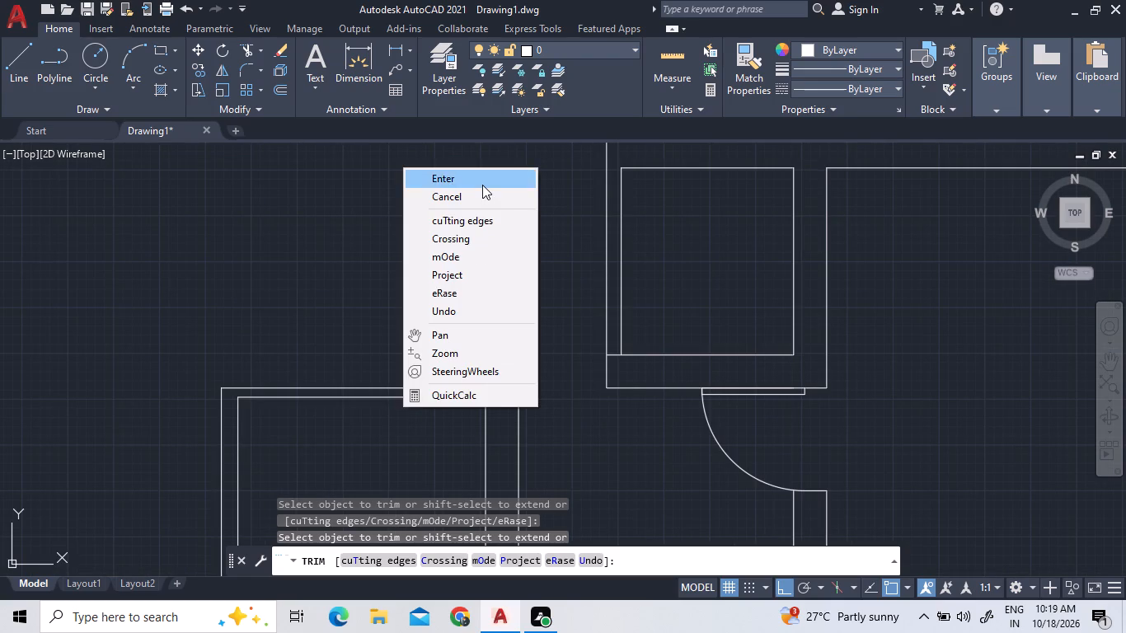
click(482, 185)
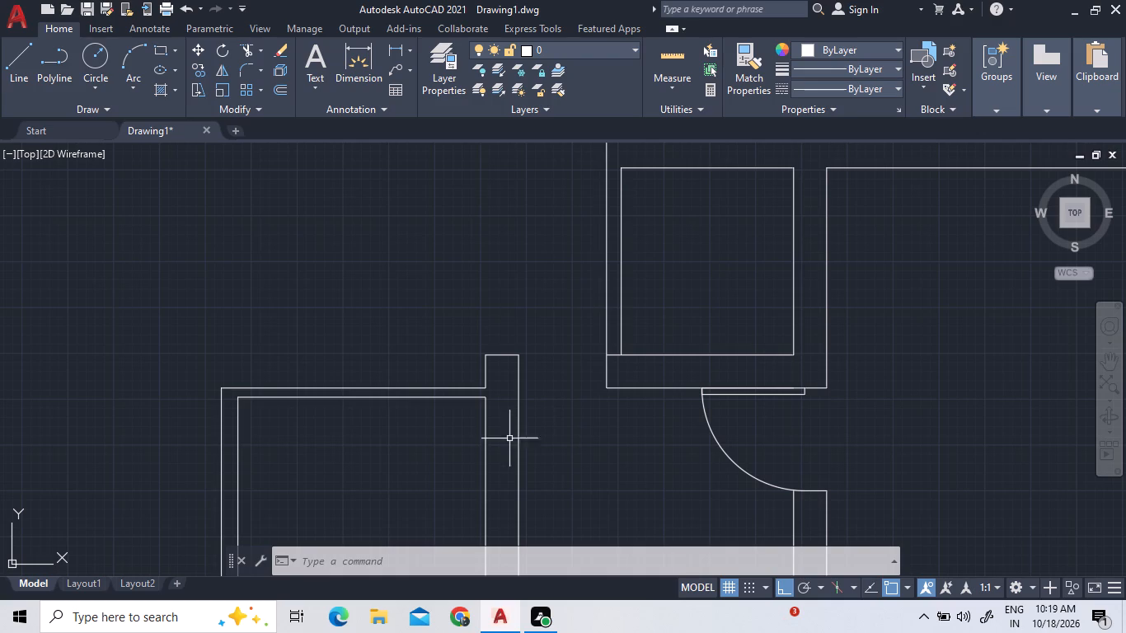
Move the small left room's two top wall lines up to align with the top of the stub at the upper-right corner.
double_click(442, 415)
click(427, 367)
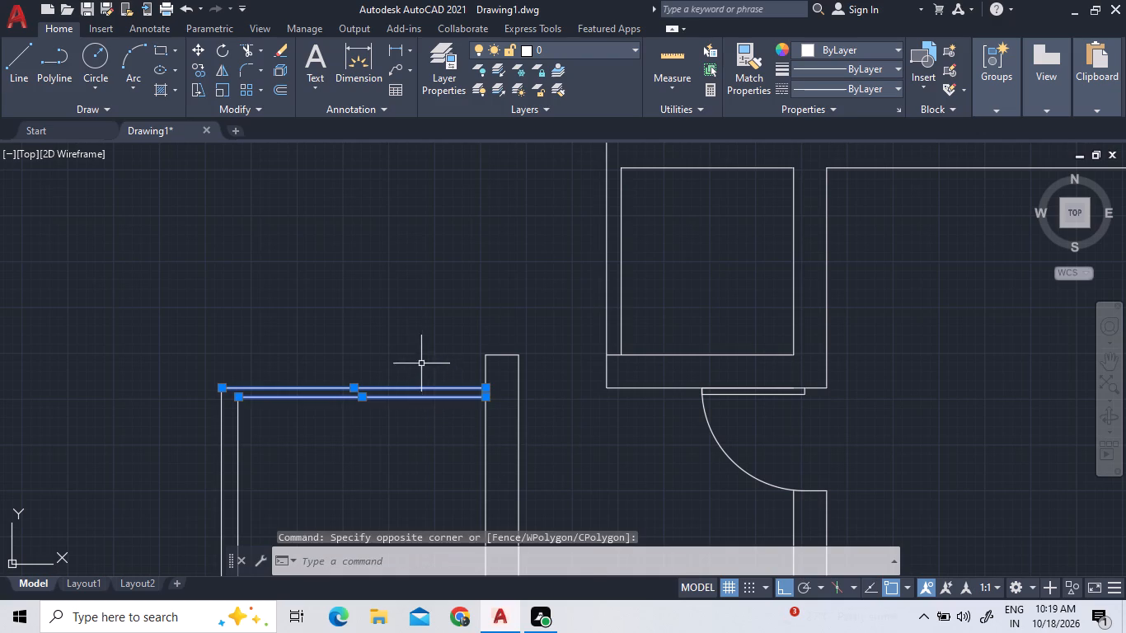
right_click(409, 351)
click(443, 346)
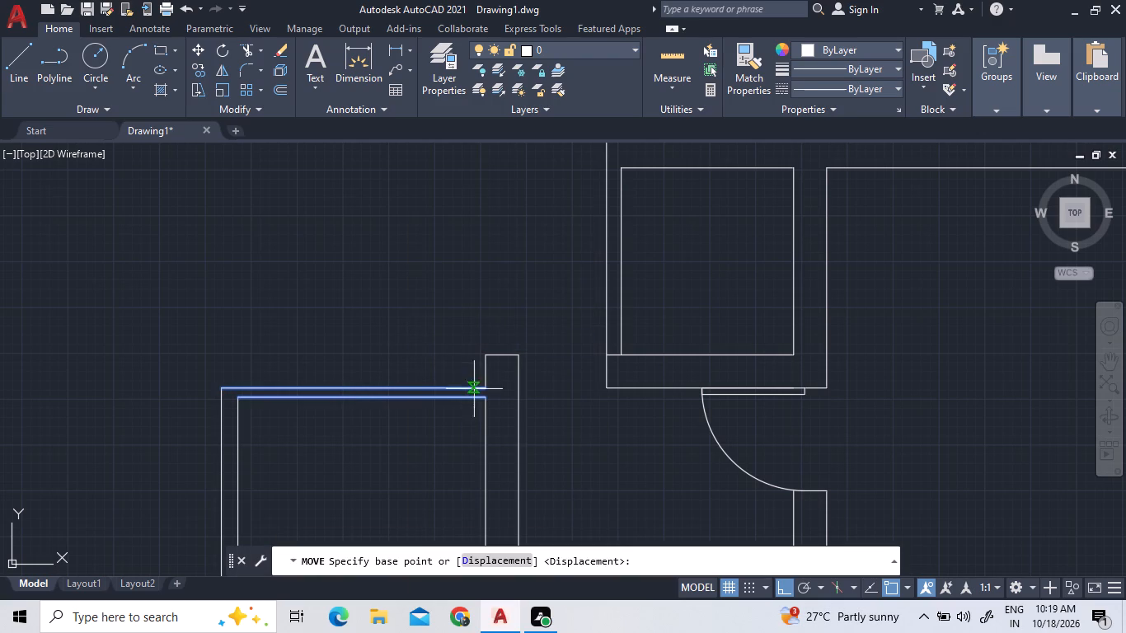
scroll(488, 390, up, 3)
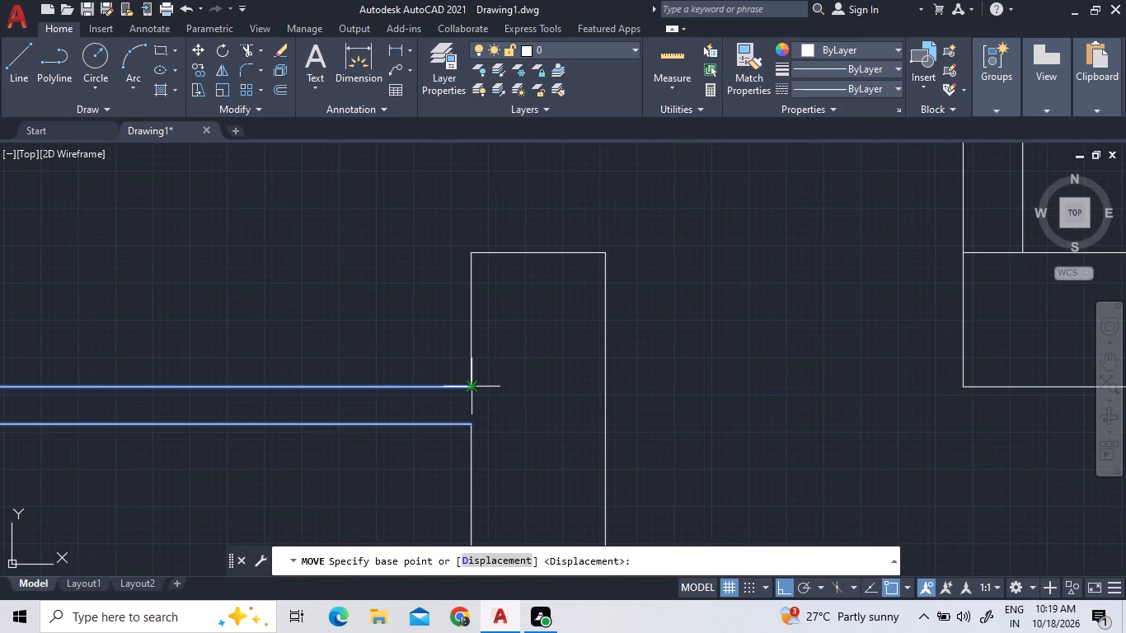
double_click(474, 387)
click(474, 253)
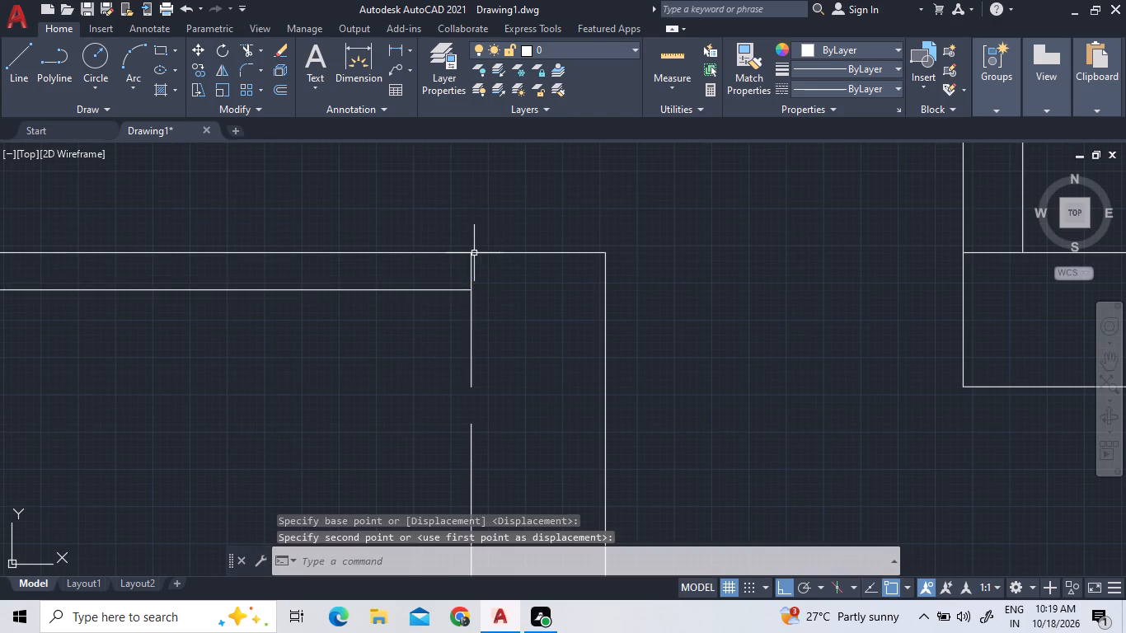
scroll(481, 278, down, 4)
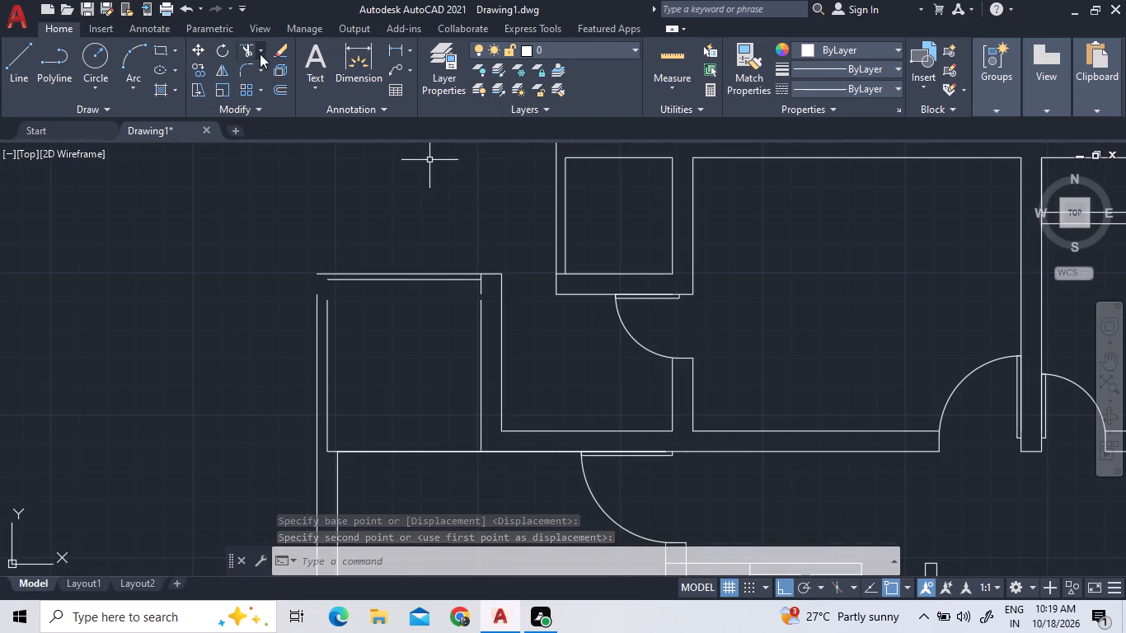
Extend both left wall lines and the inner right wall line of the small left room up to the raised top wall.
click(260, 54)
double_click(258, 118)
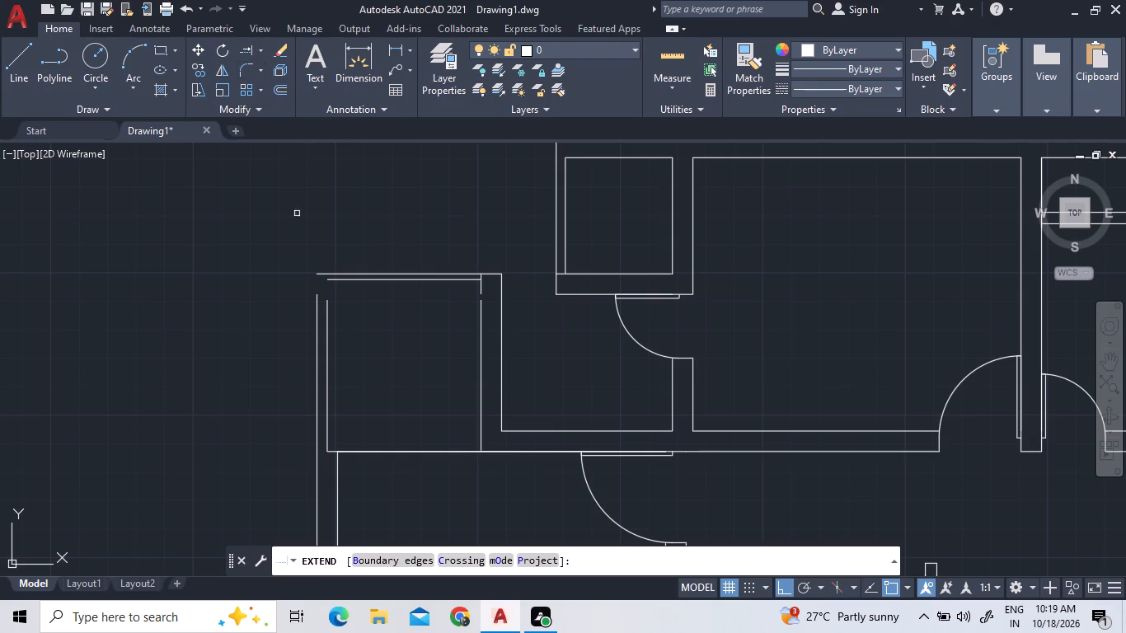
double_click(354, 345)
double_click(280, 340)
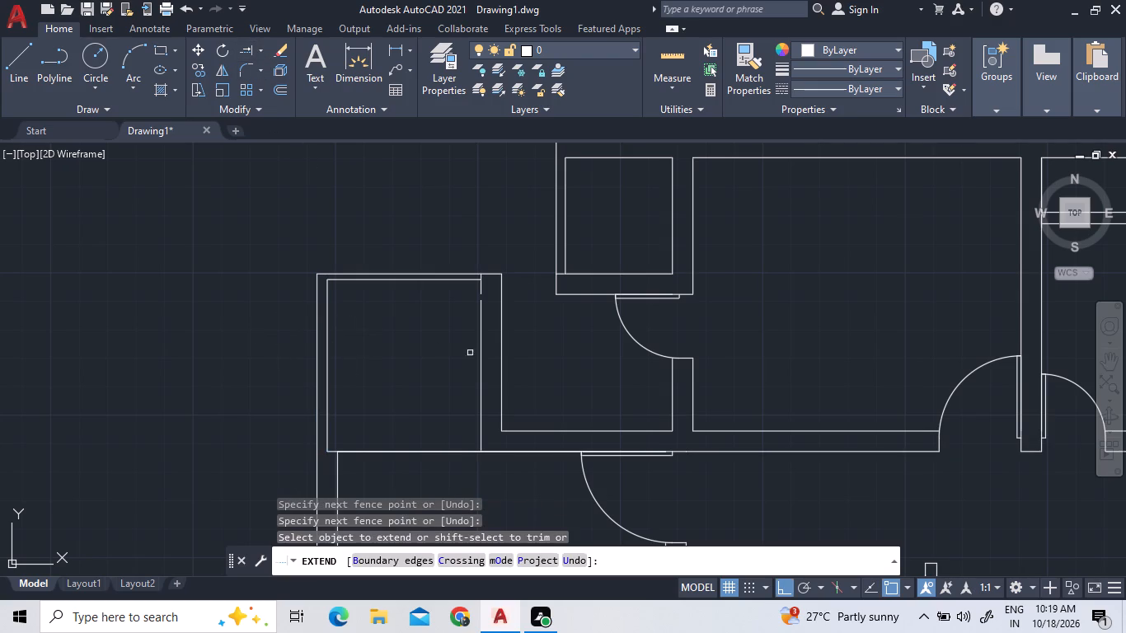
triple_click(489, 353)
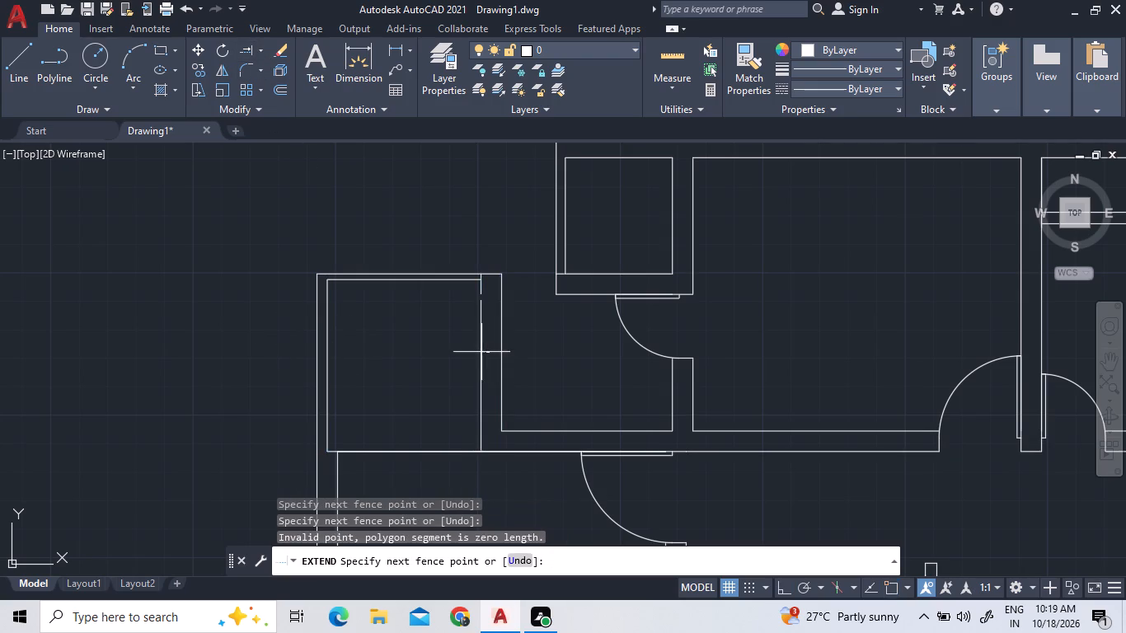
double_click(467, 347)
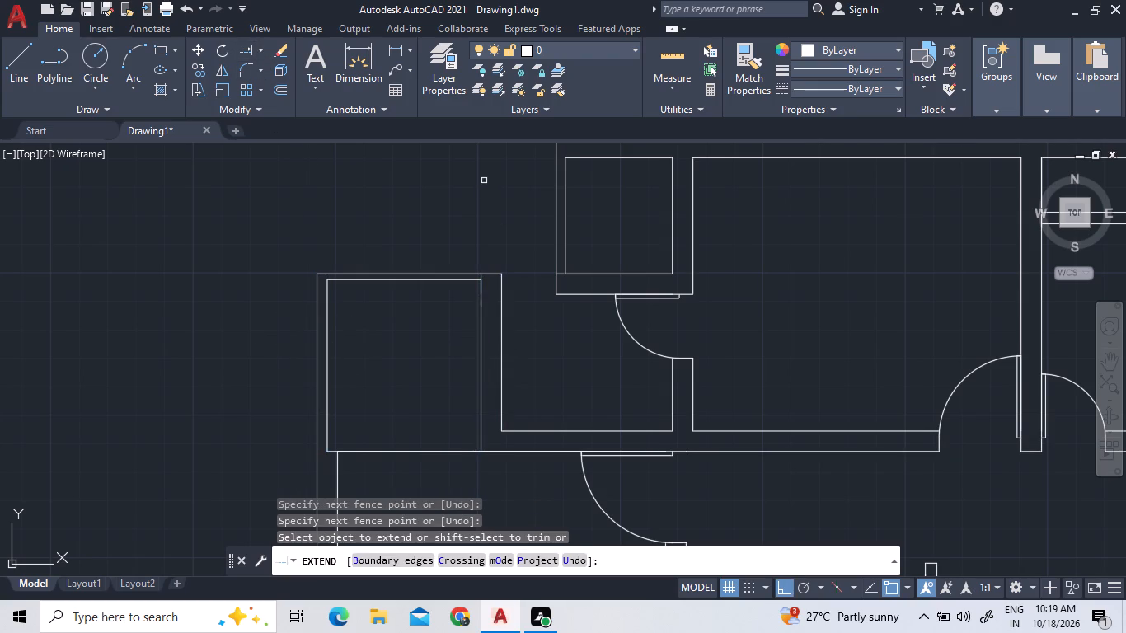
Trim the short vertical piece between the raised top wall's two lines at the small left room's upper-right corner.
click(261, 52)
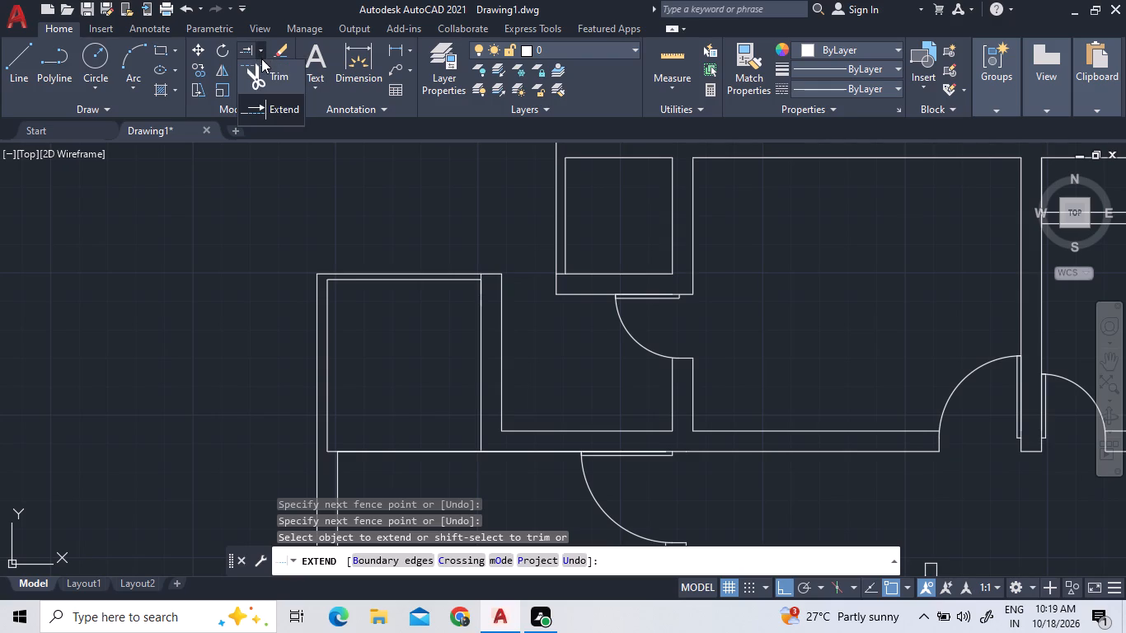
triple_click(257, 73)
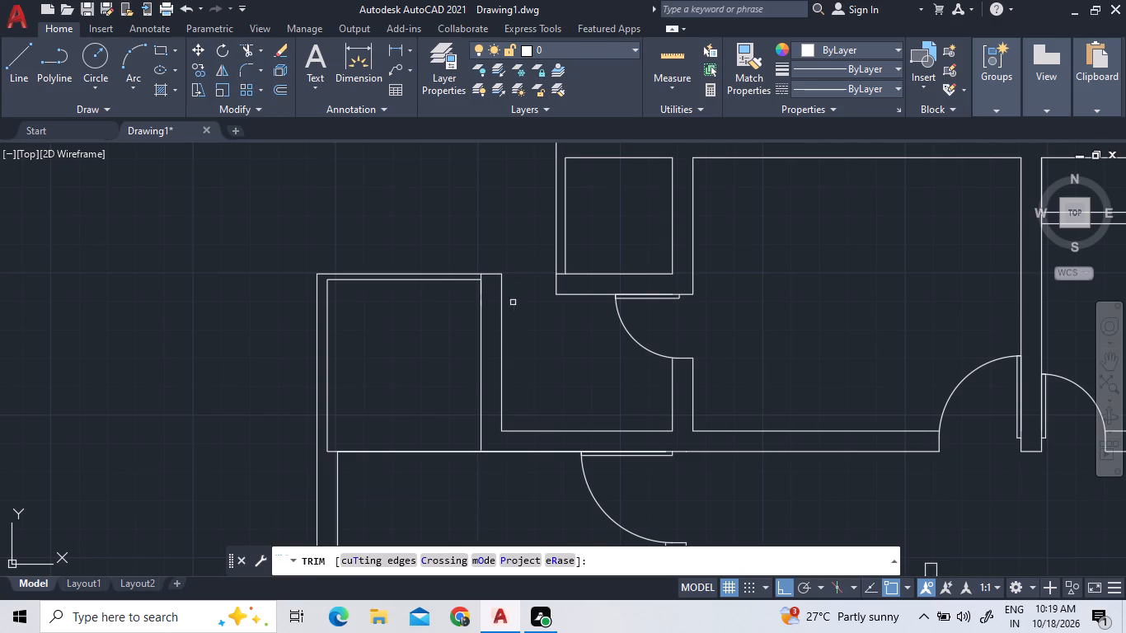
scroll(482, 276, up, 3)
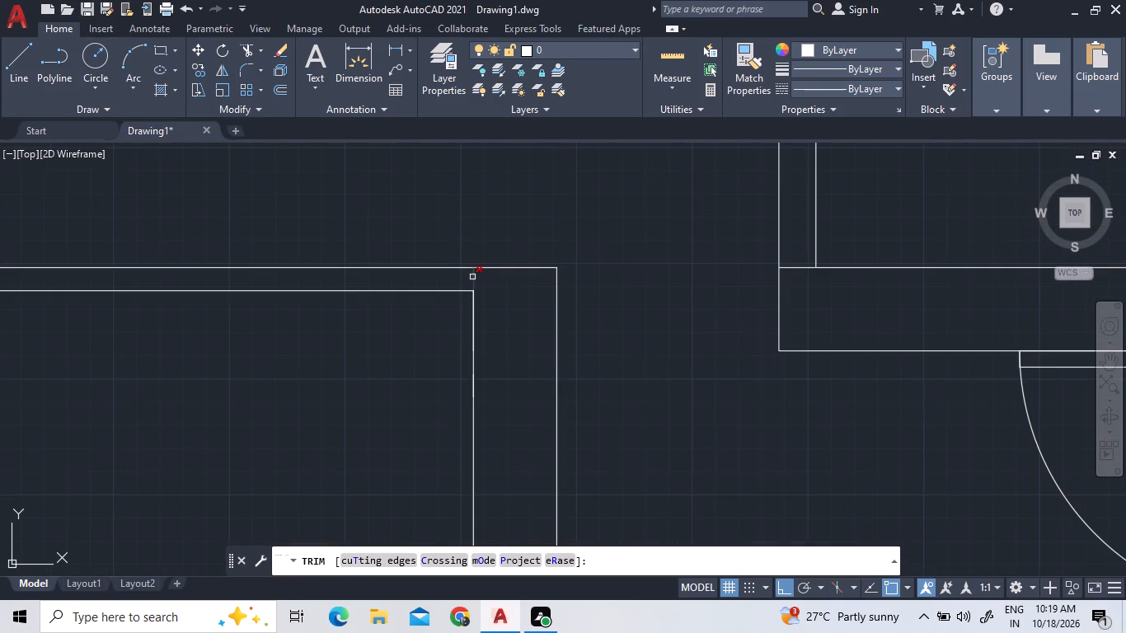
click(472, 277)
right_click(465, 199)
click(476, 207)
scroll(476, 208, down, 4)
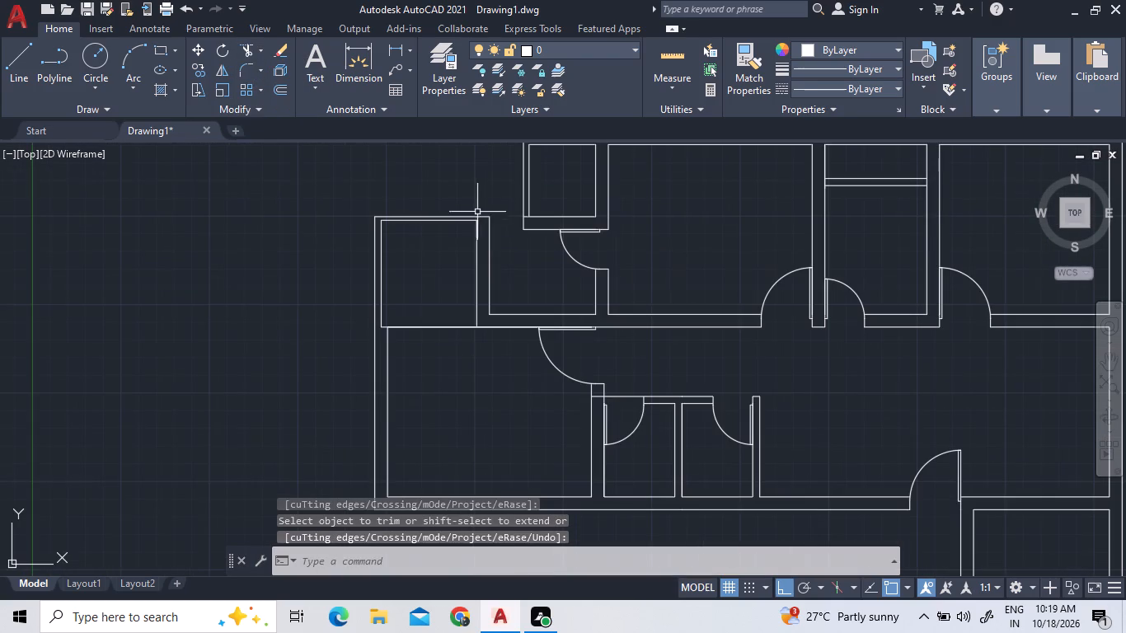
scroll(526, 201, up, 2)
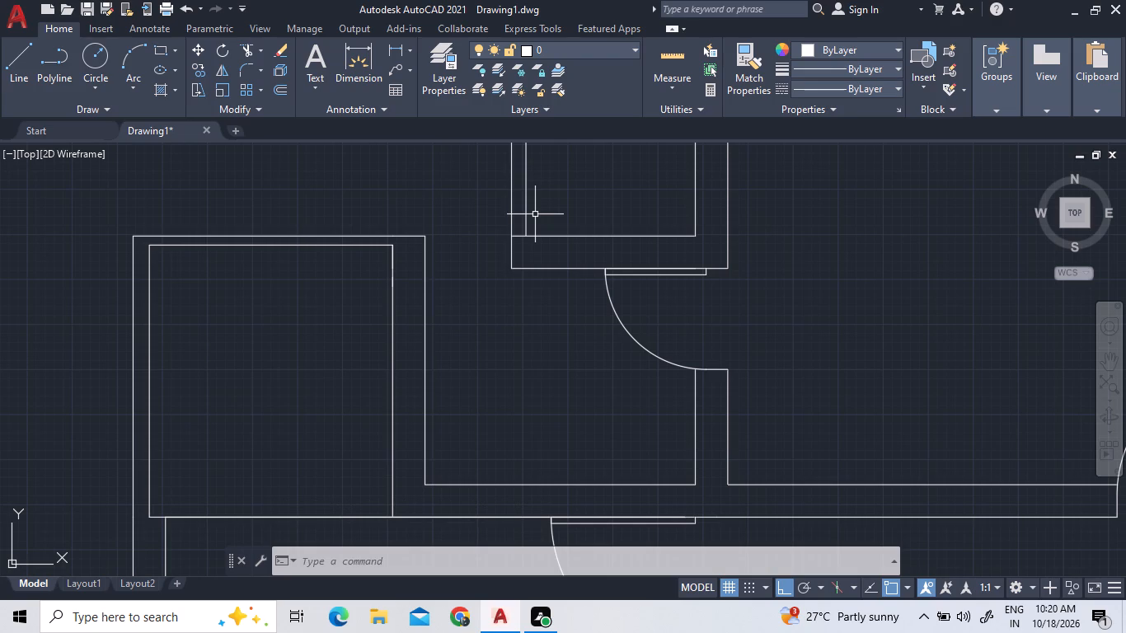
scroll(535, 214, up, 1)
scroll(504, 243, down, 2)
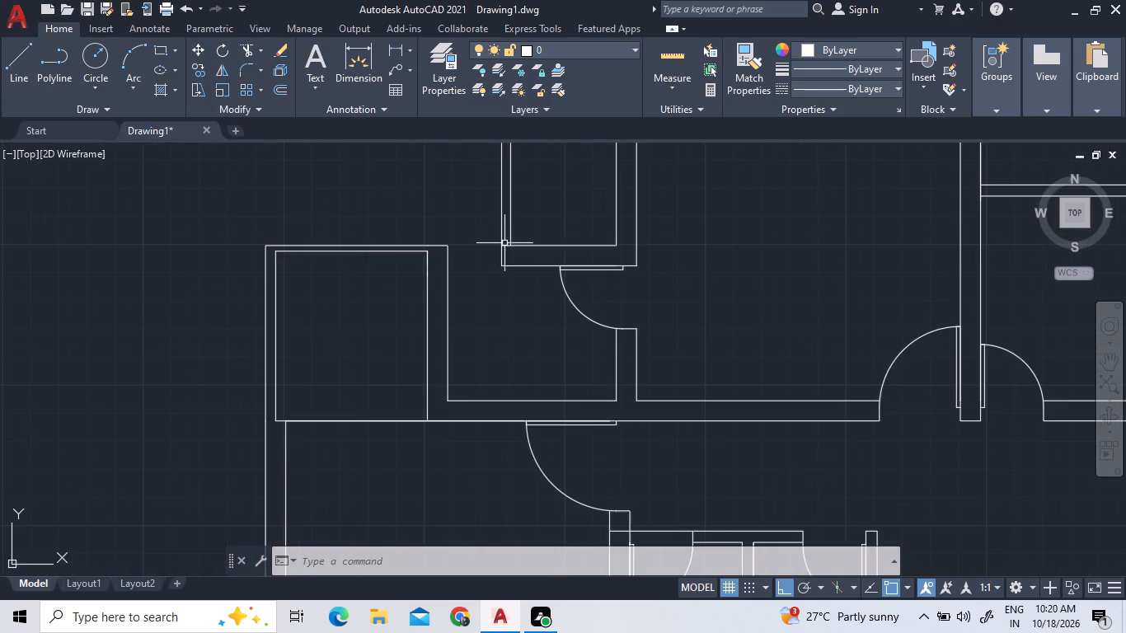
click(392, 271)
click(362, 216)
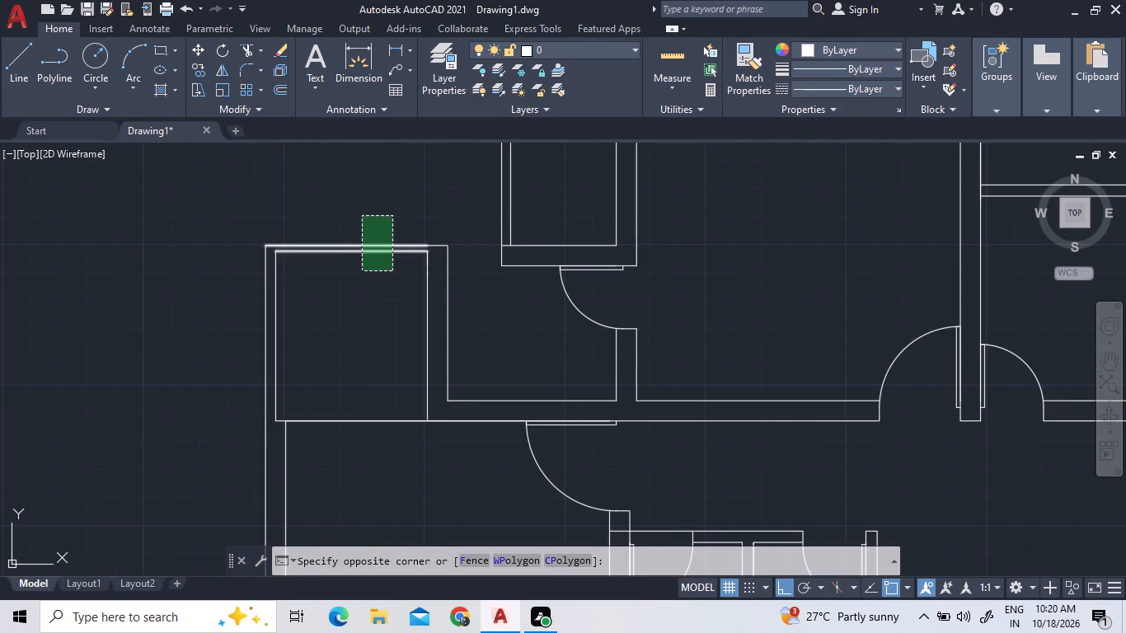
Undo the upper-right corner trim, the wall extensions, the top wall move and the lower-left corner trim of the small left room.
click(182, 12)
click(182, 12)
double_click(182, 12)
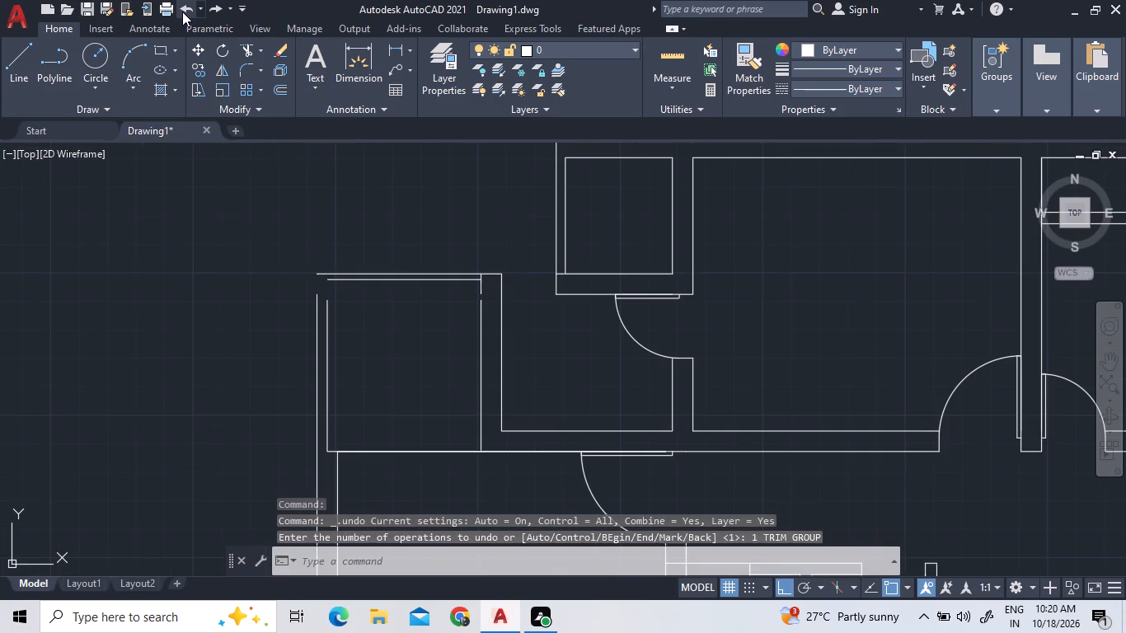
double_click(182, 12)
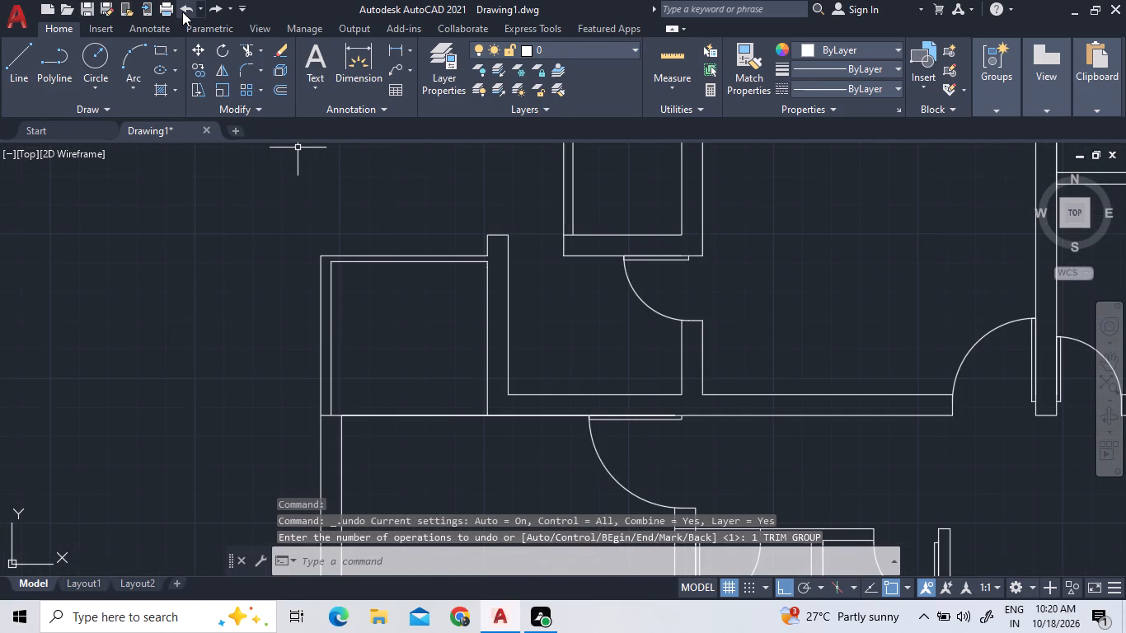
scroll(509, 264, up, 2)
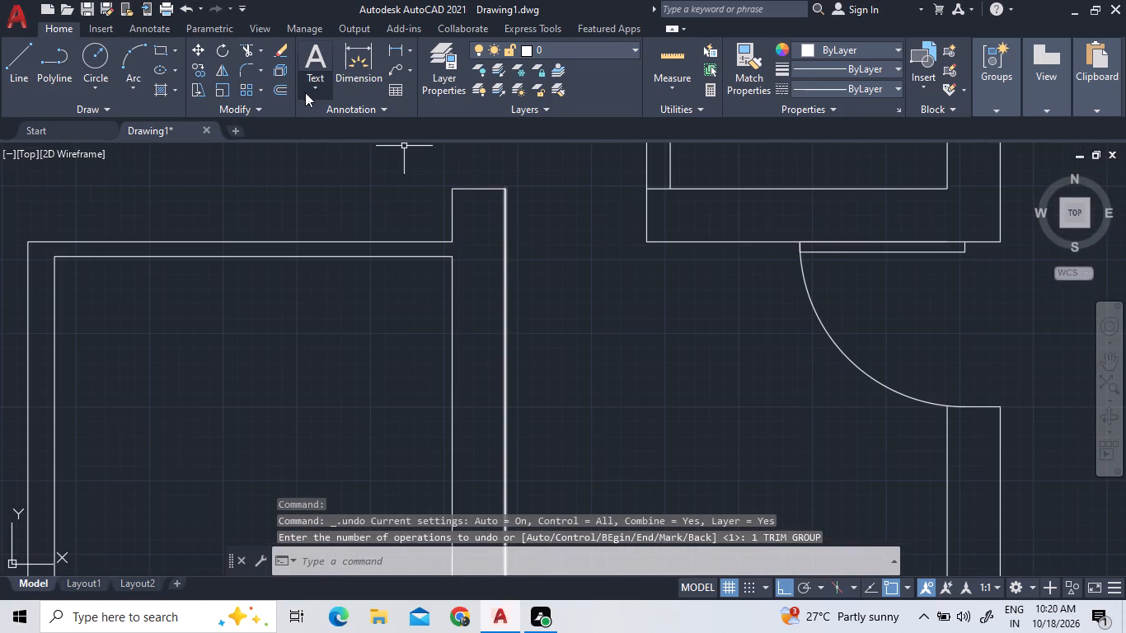
Extend the stub's left line down across the small left room's top wall to close the gap at the upper-right corner.
triple_click(259, 46)
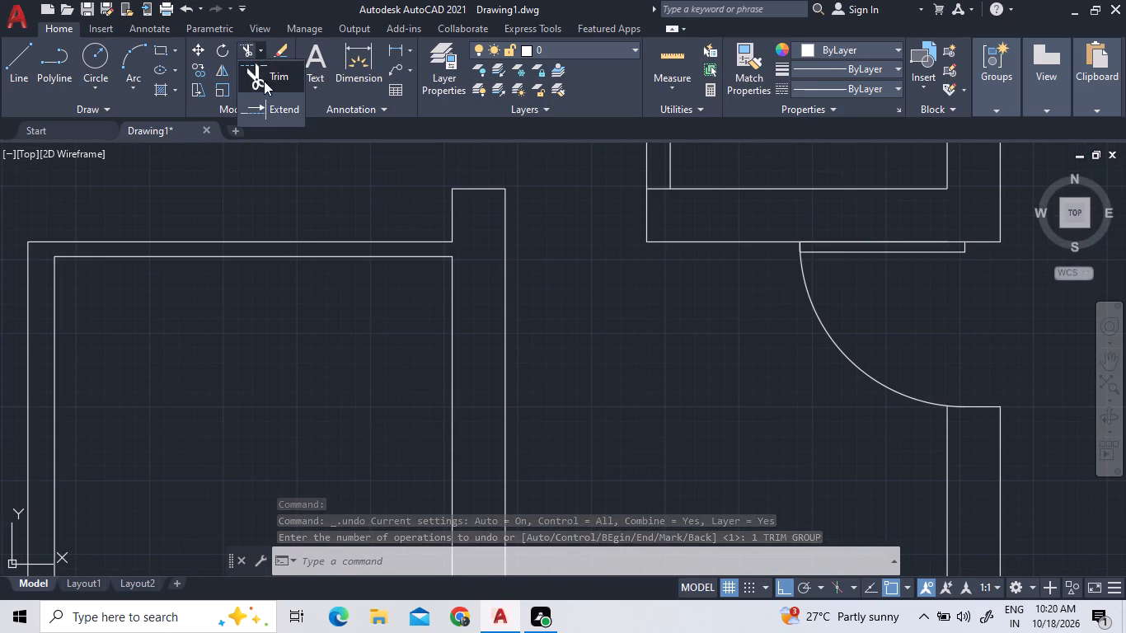
double_click(260, 101)
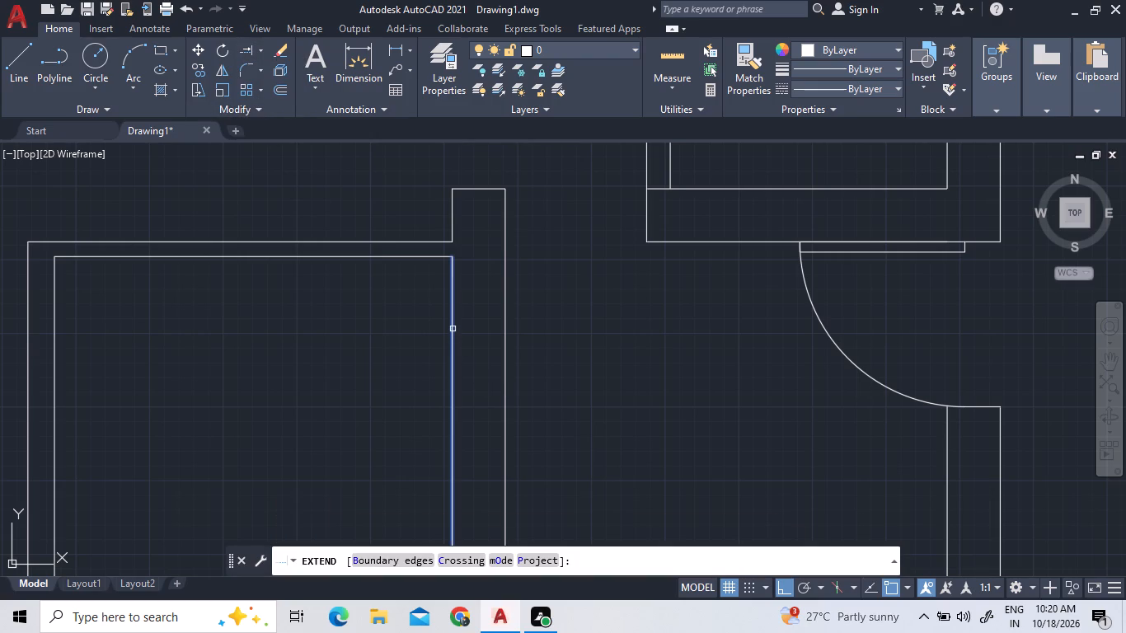
double_click(453, 207)
triple_click(452, 226)
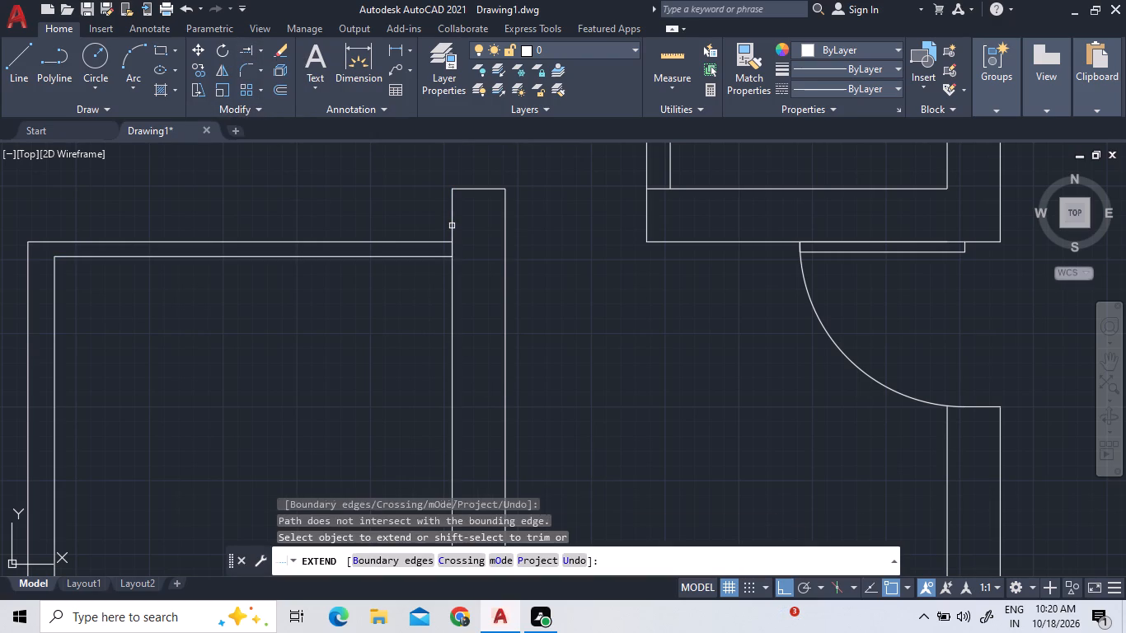
right_click(464, 235)
triple_click(469, 239)
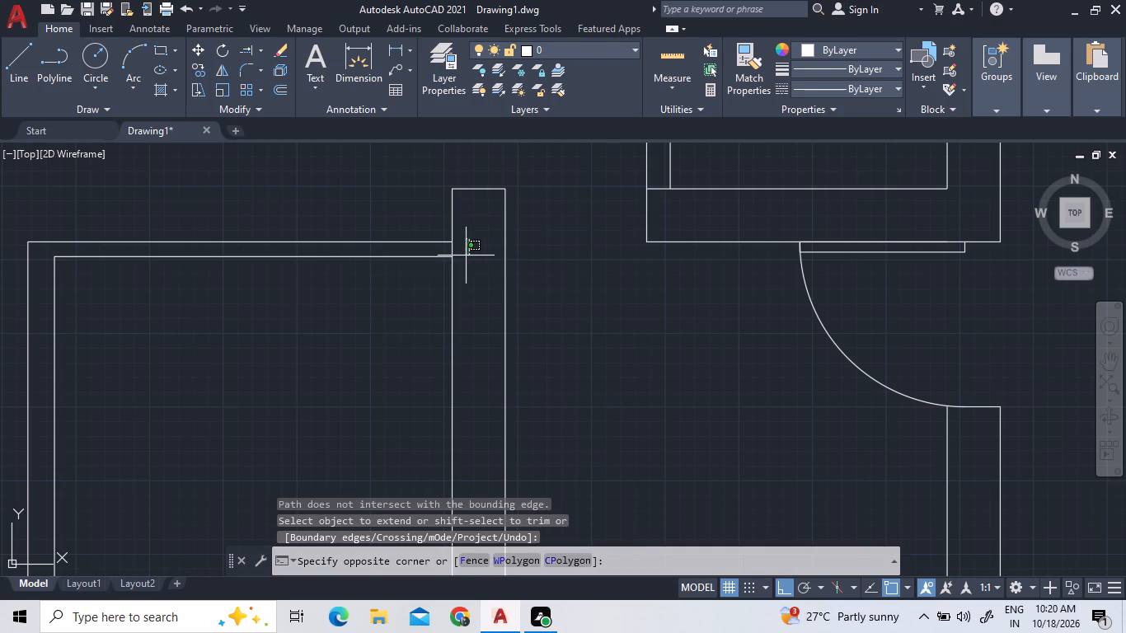
click(466, 256)
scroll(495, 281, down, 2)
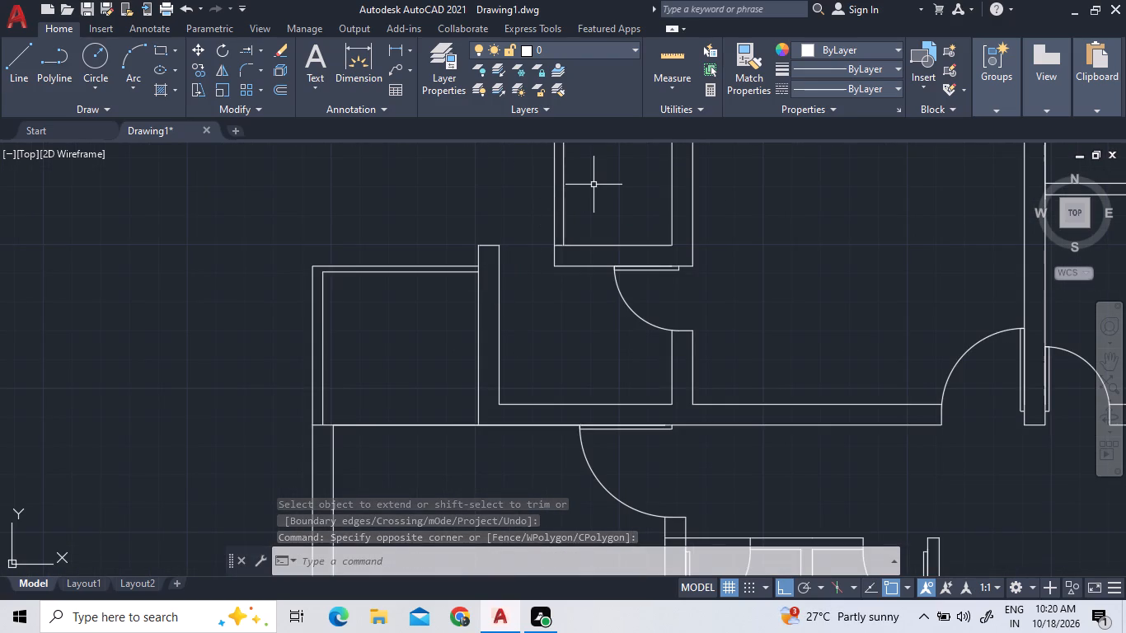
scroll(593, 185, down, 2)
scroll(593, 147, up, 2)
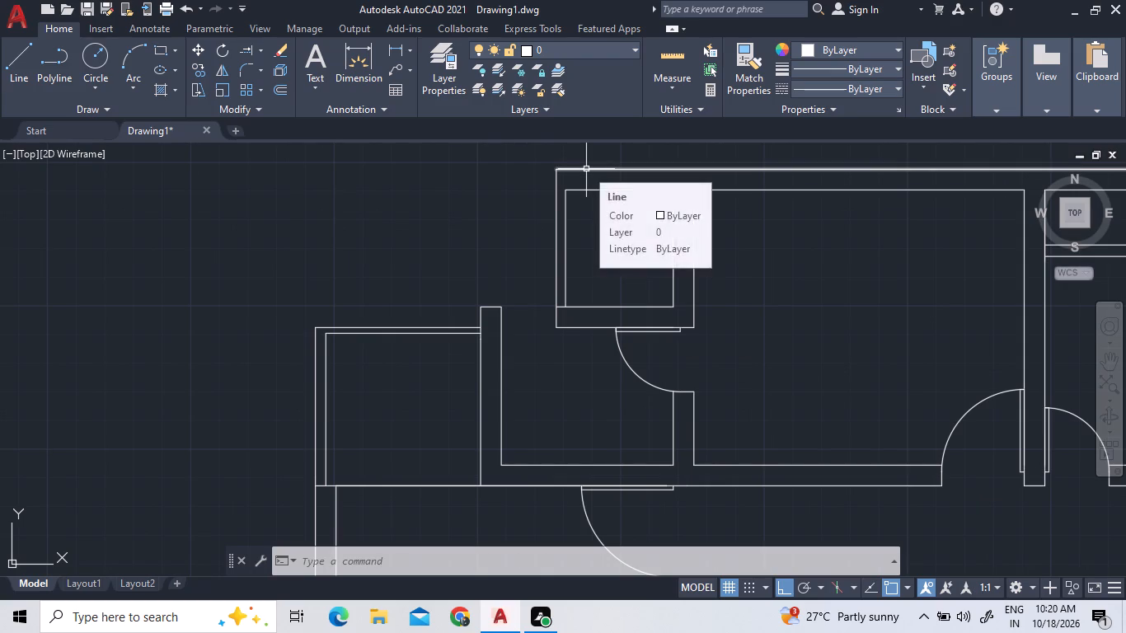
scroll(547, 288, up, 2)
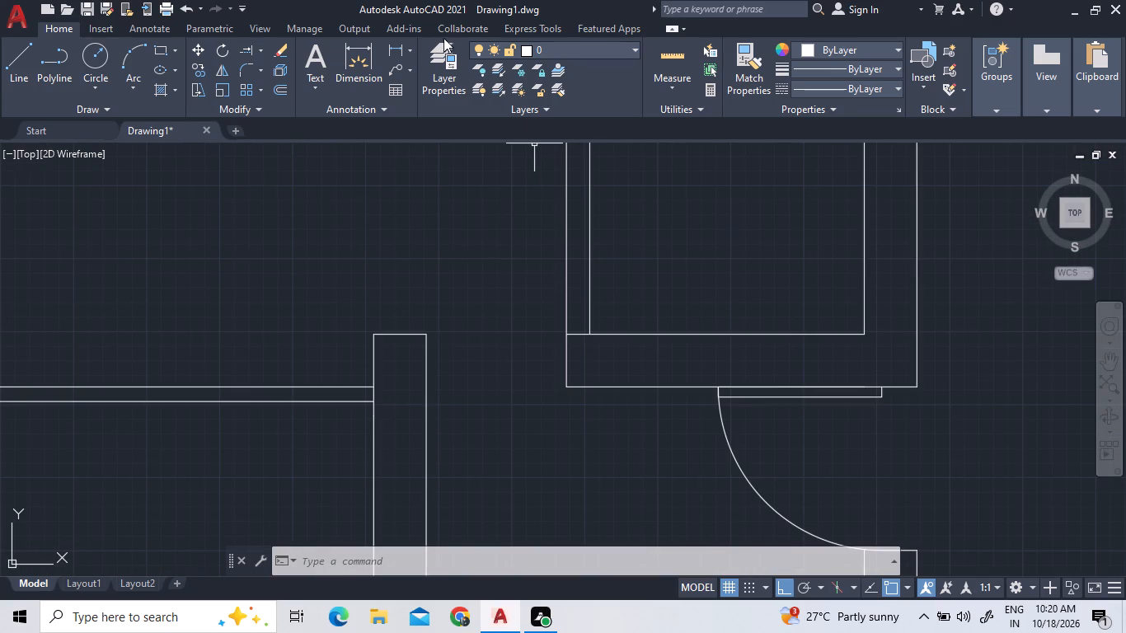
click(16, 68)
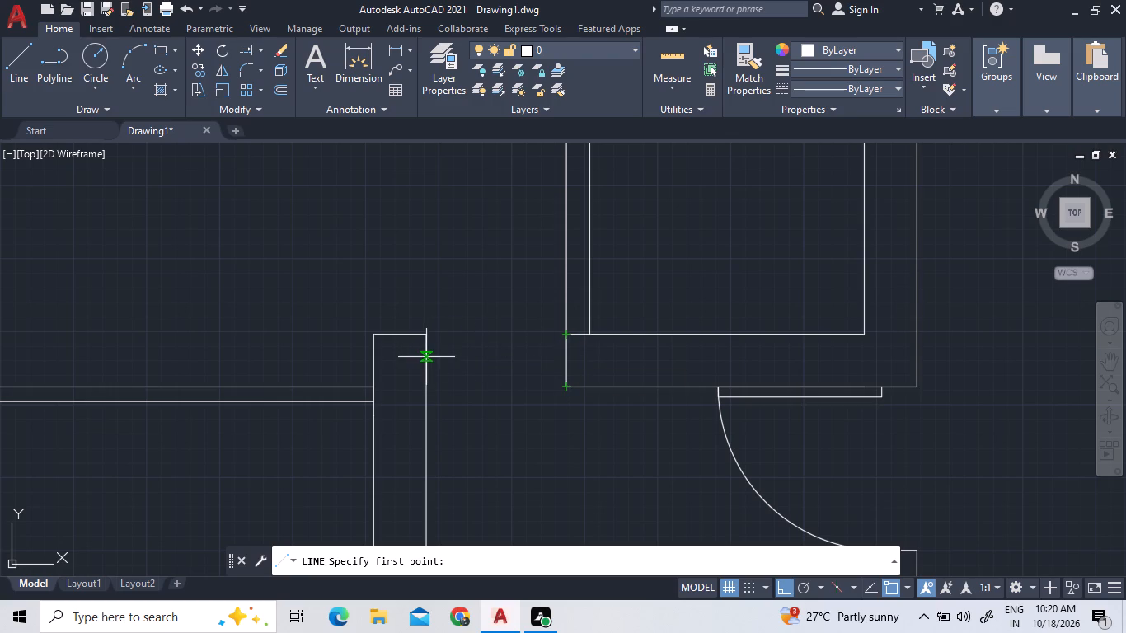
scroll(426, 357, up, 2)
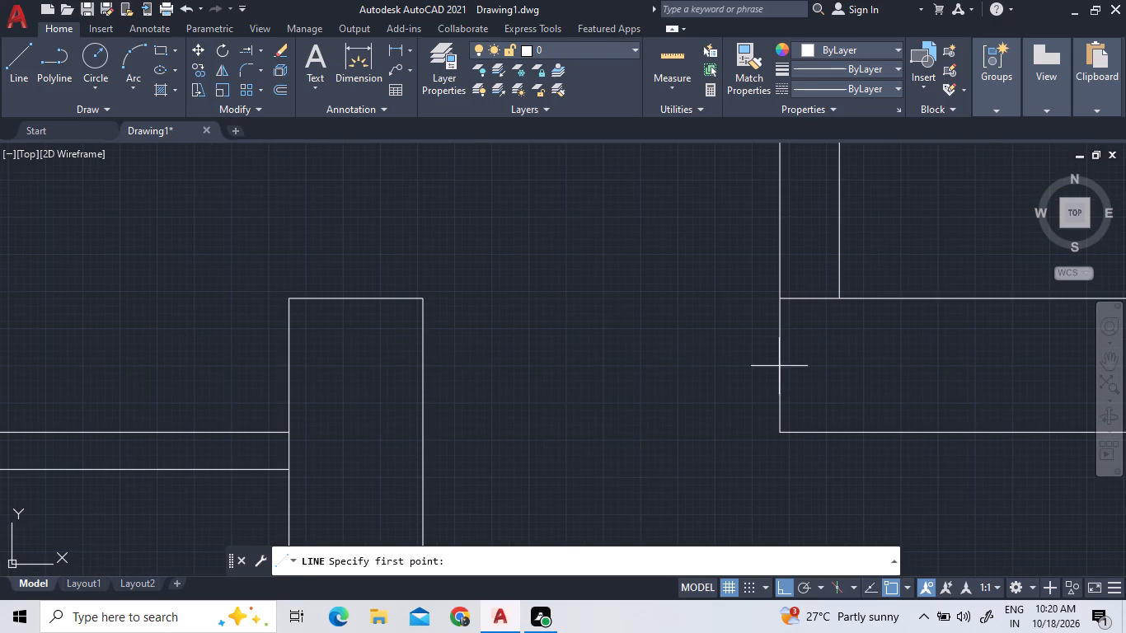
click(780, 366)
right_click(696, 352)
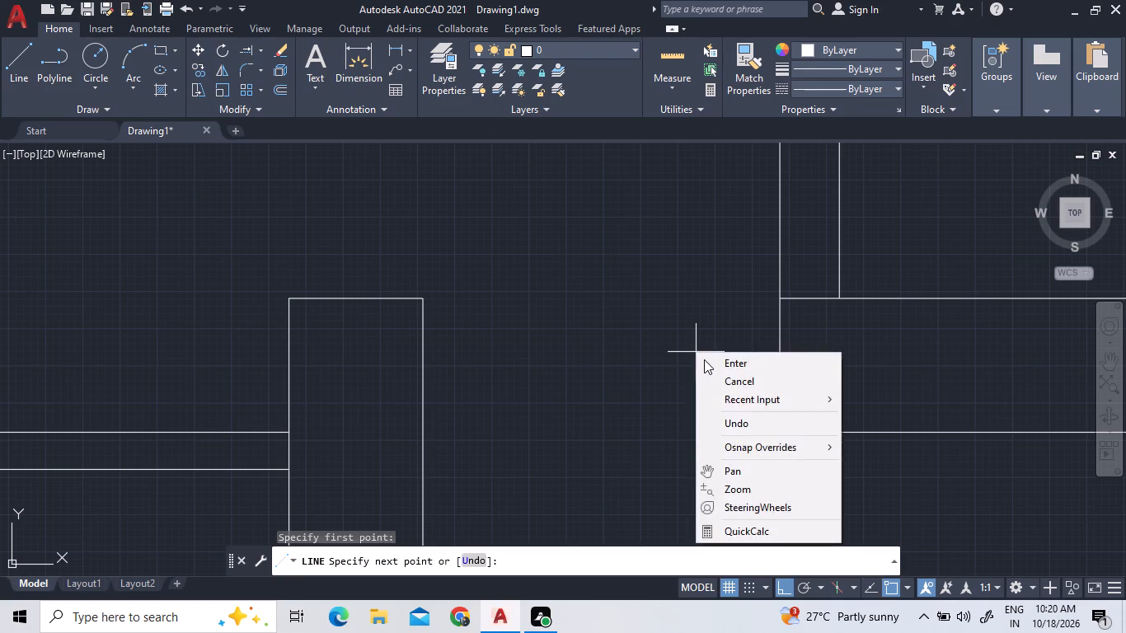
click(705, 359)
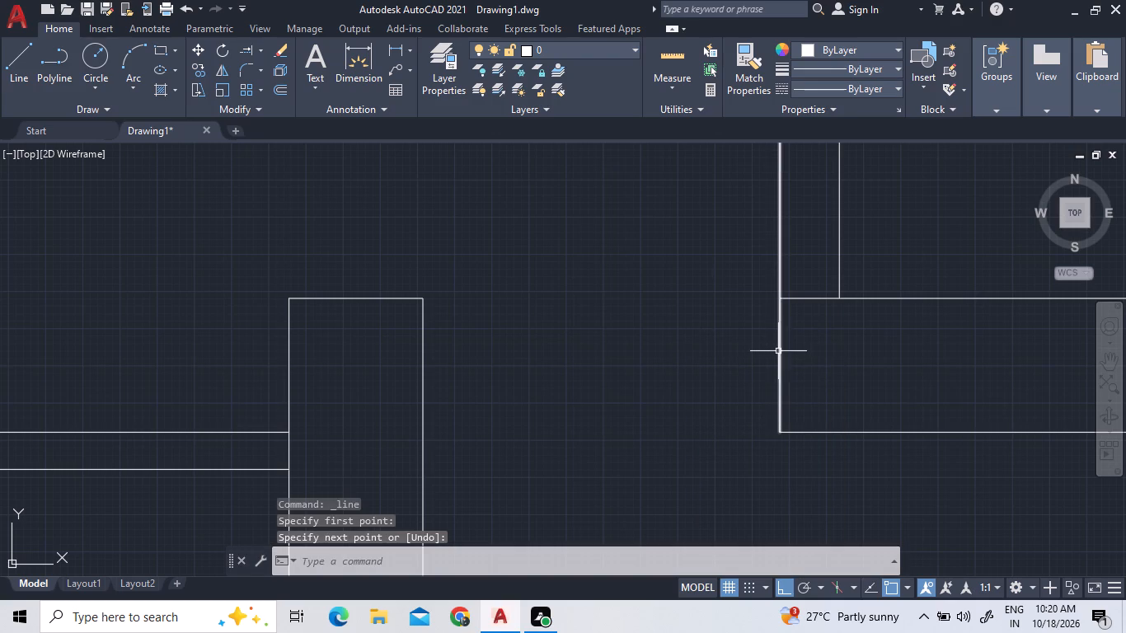
Trim the vertical line segment closing the left end of the upper room's bottom wall, opposite the stub.
click(258, 47)
click(264, 75)
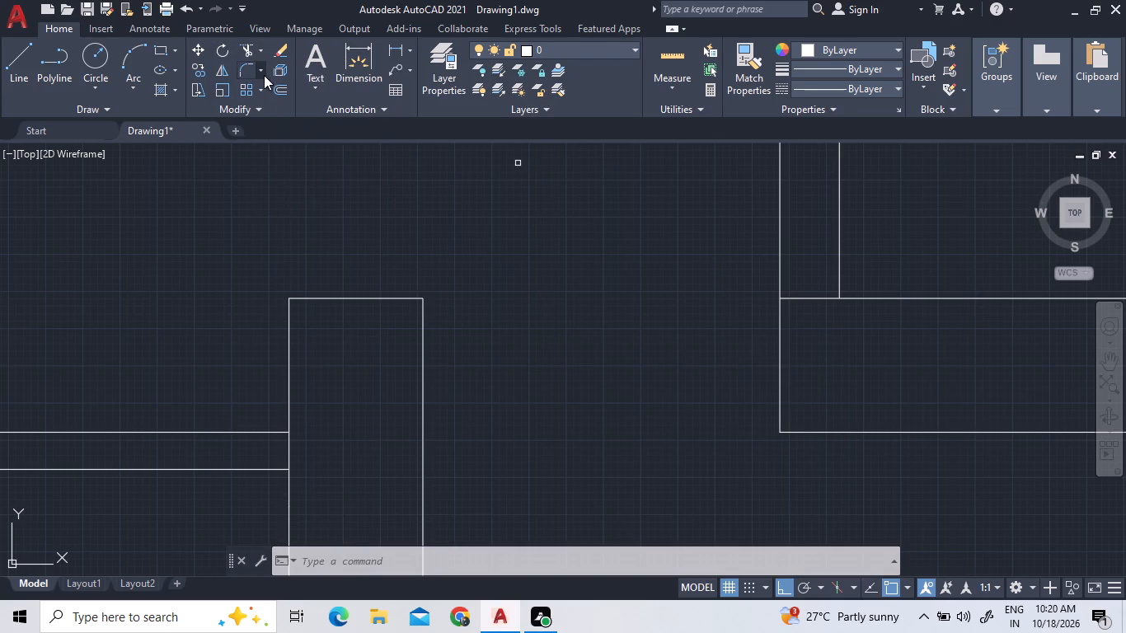
click(781, 377)
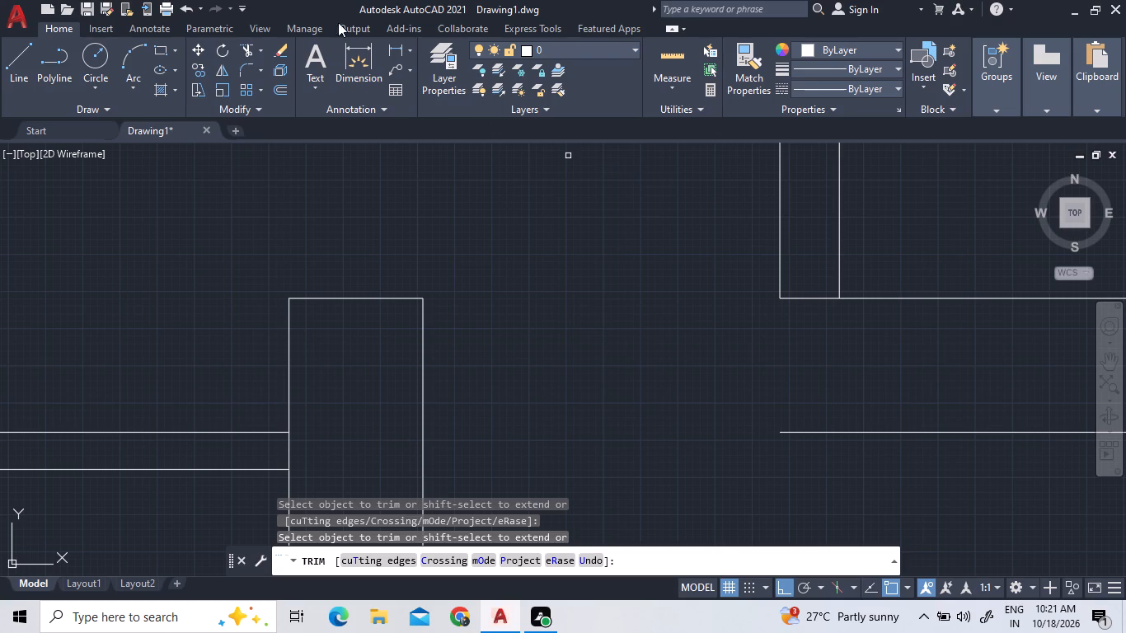
Draw a separate vertical line closing the left end of the upper room's bottom wall, from its upper line to its lower corner.
double_click(27, 58)
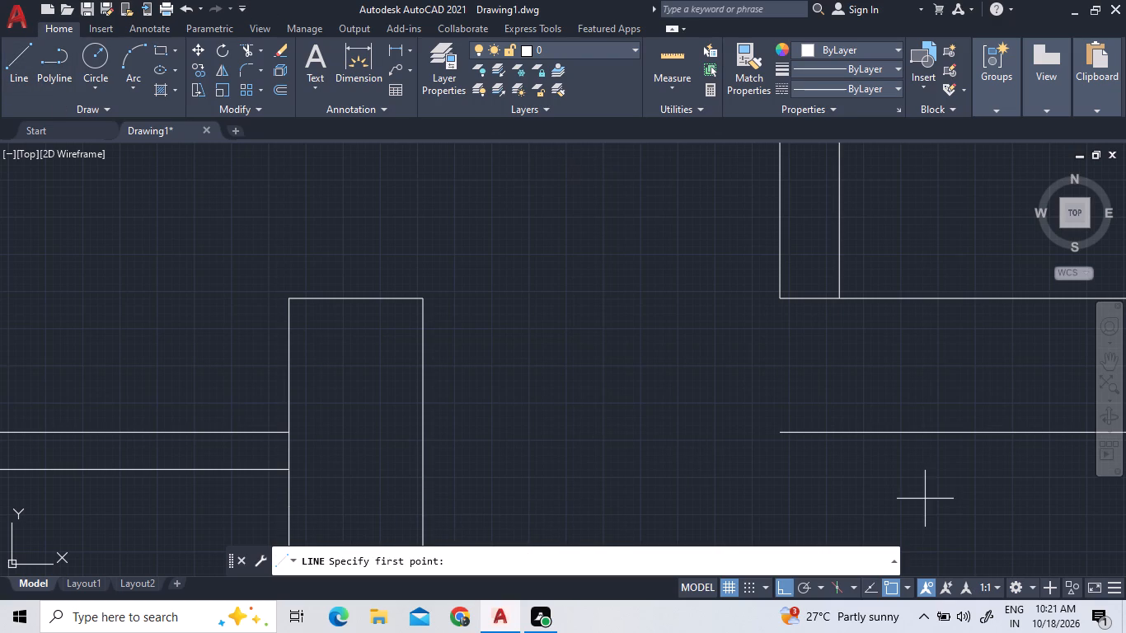
click(781, 296)
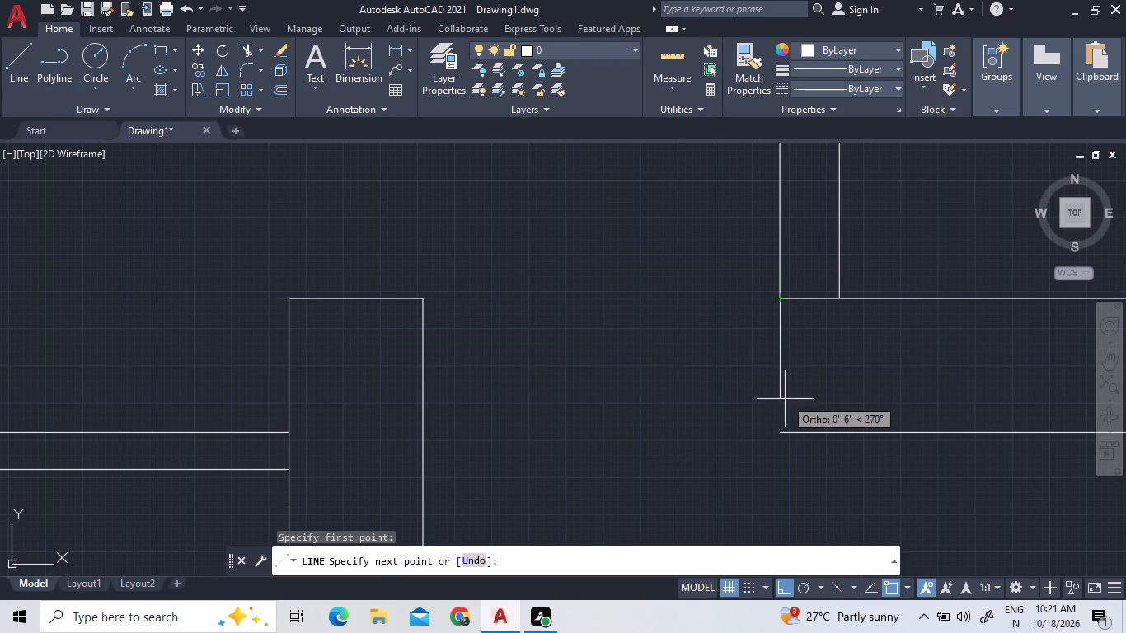
click(780, 432)
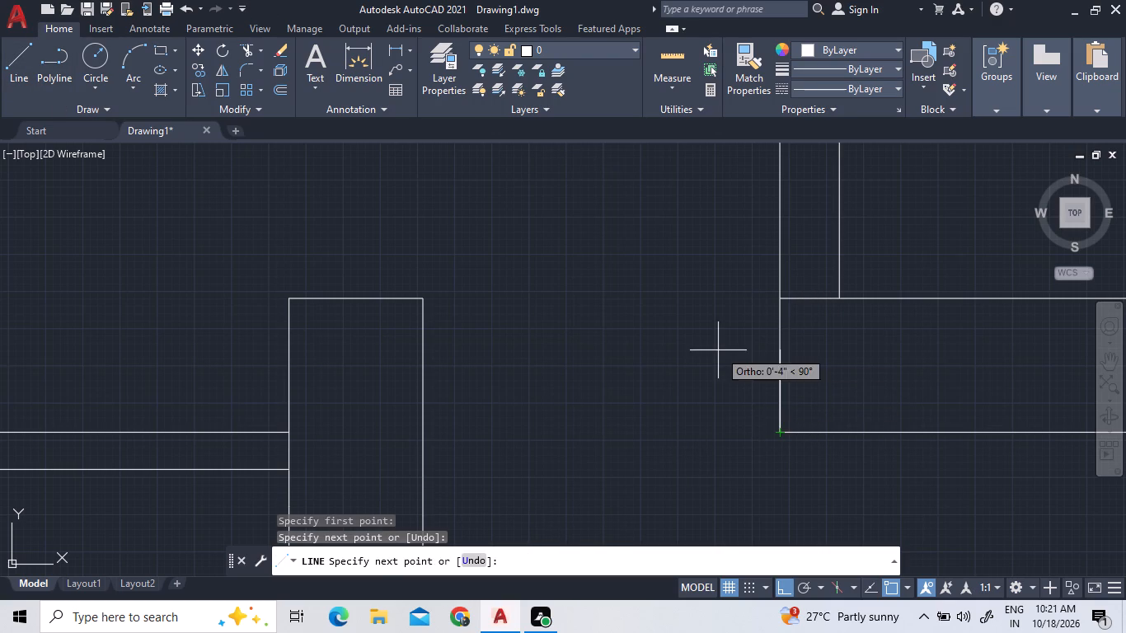
right_click(716, 349)
click(724, 357)
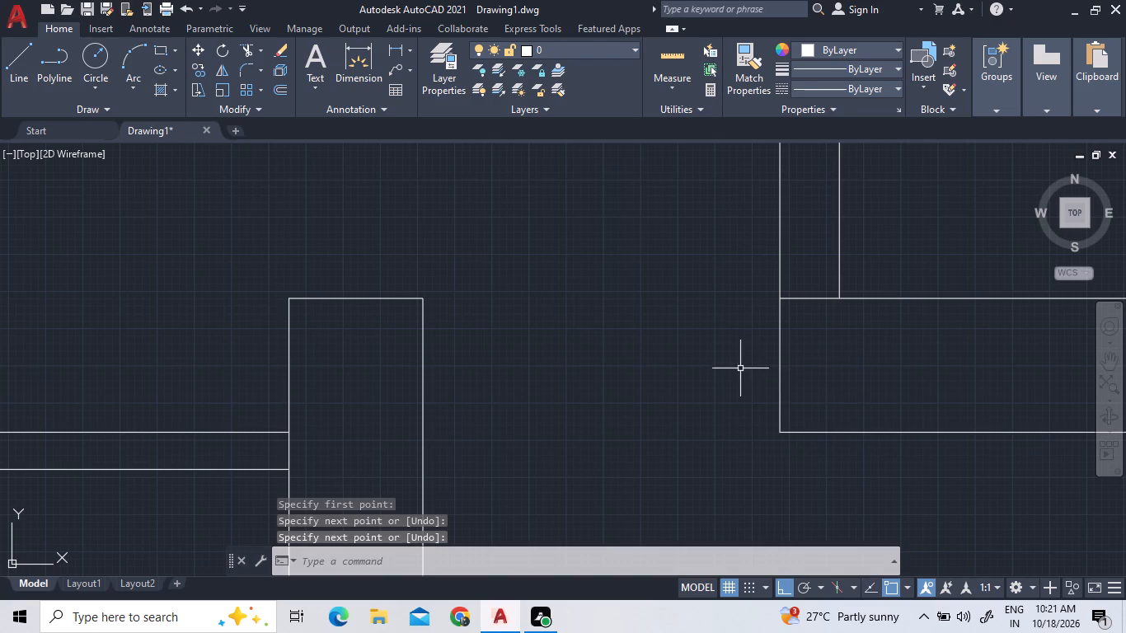
Draw a horizontal line about 2' long from the midpoint of the upper room's bottom wall end to the stub's right edge.
click(22, 58)
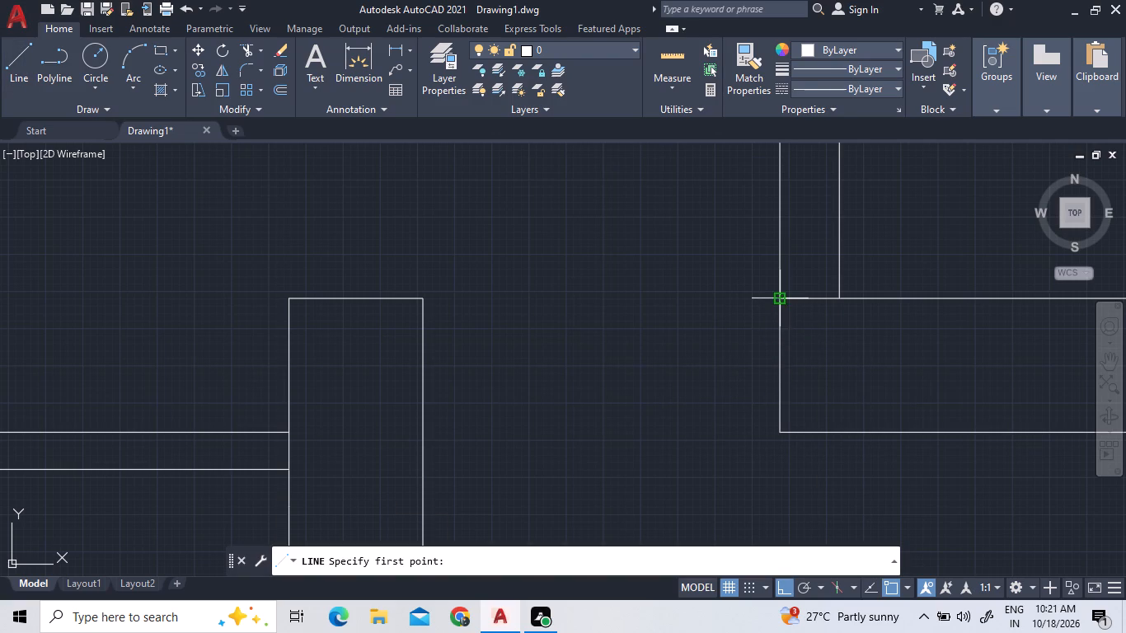
triple_click(779, 367)
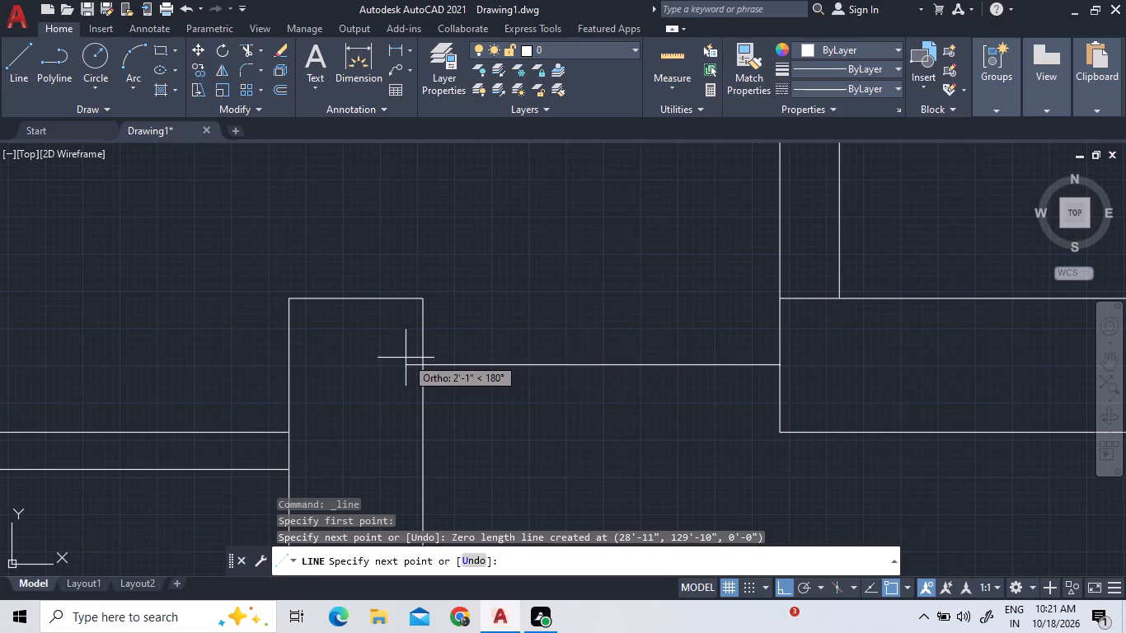
scroll(421, 366, up, 4)
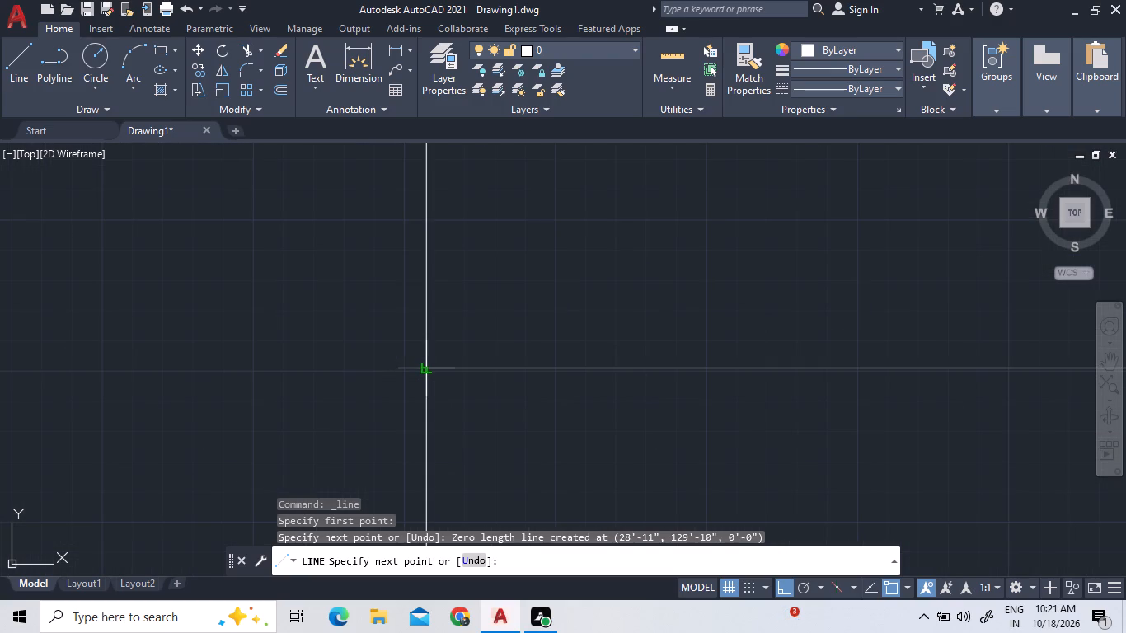
double_click(425, 368)
scroll(518, 341, down, 5)
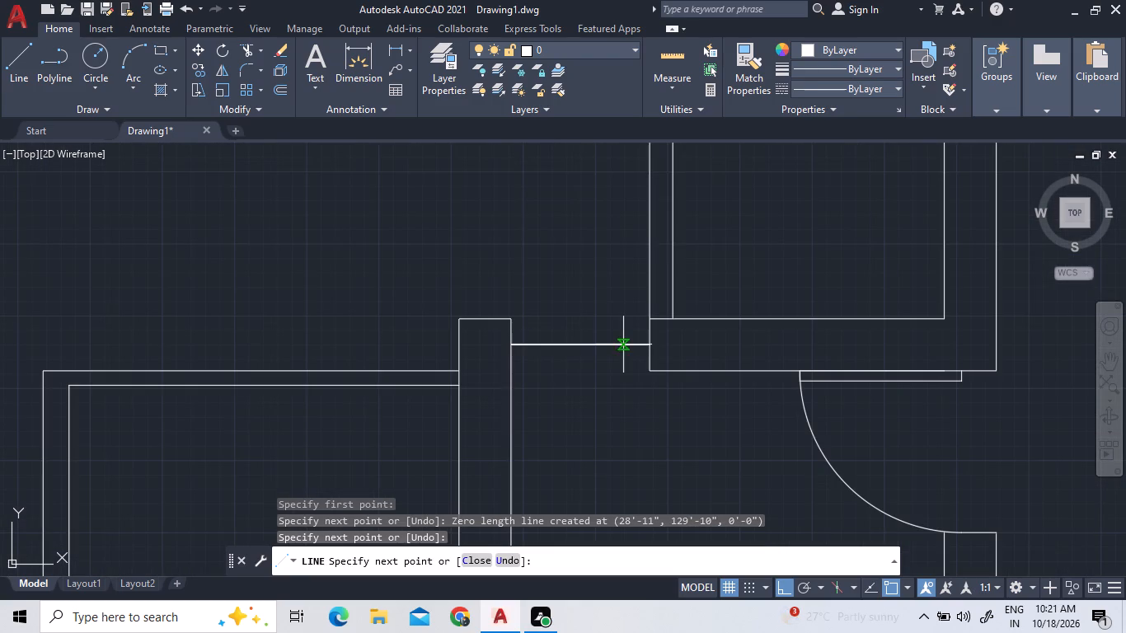
right_click(621, 344)
click(630, 349)
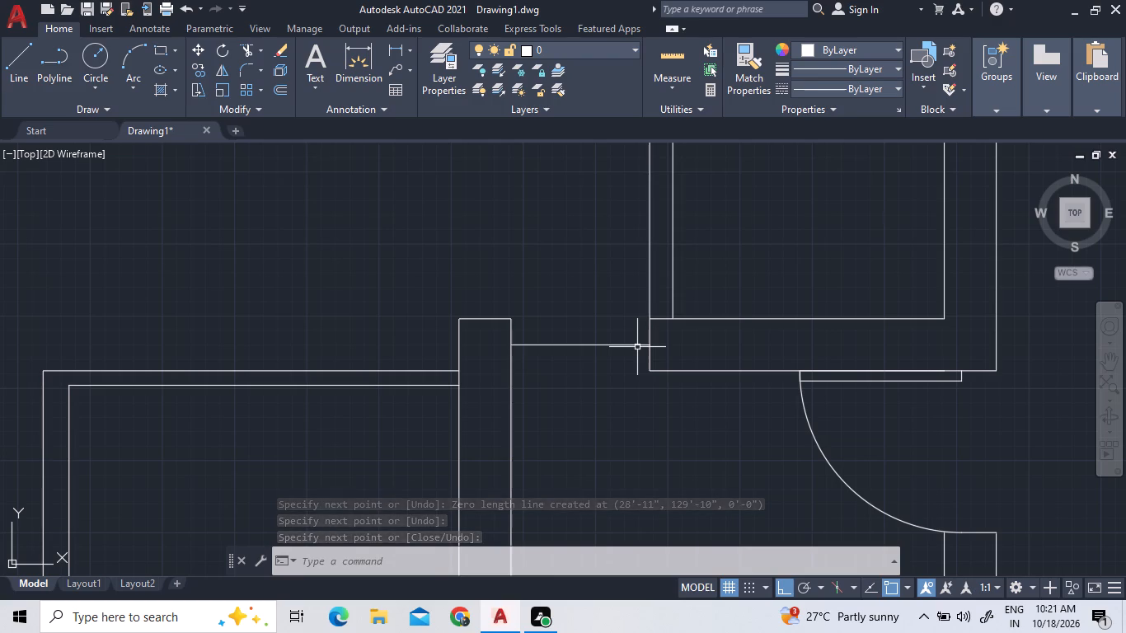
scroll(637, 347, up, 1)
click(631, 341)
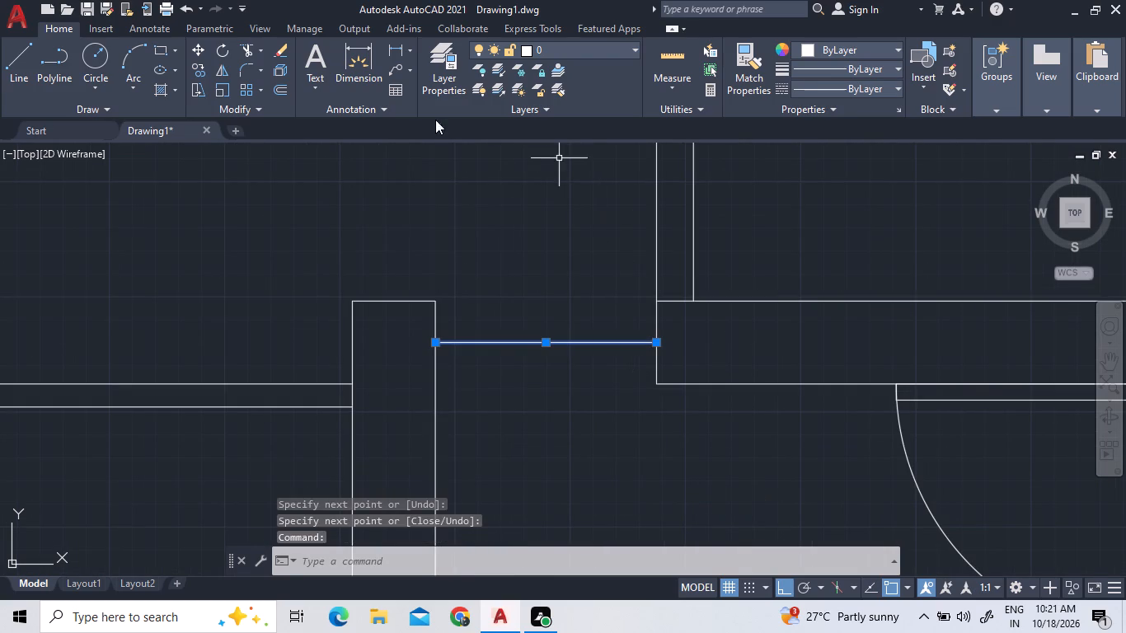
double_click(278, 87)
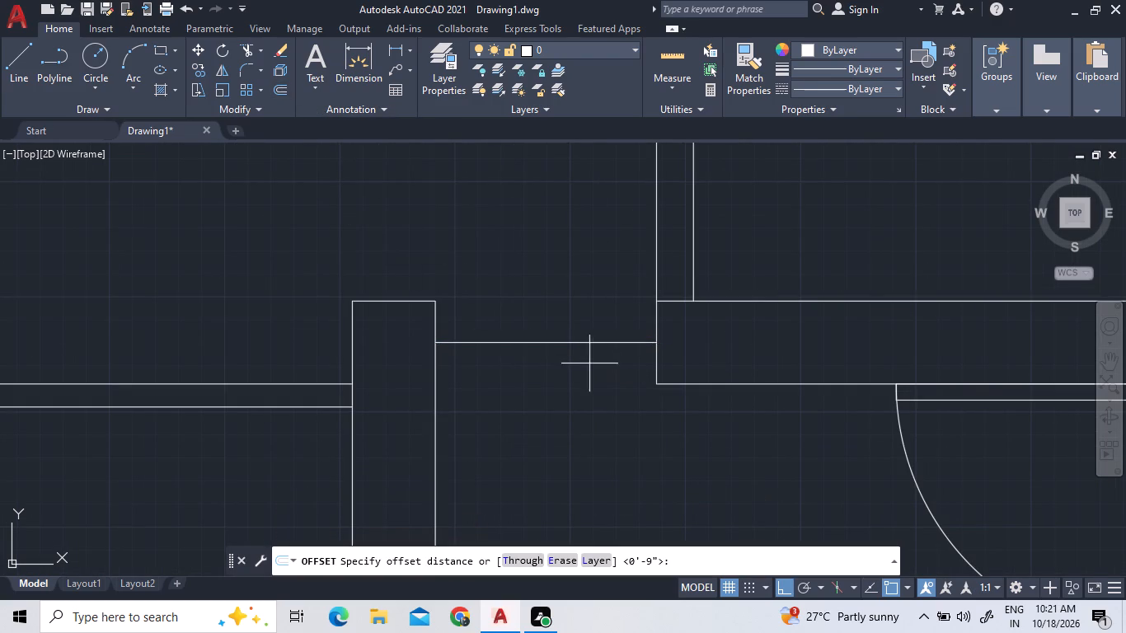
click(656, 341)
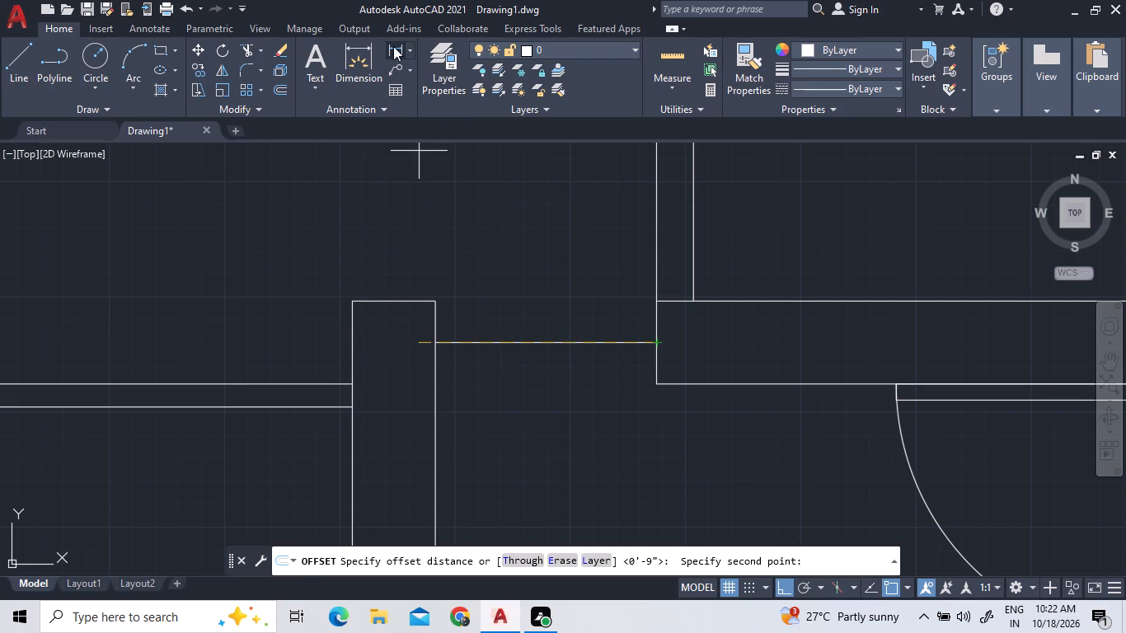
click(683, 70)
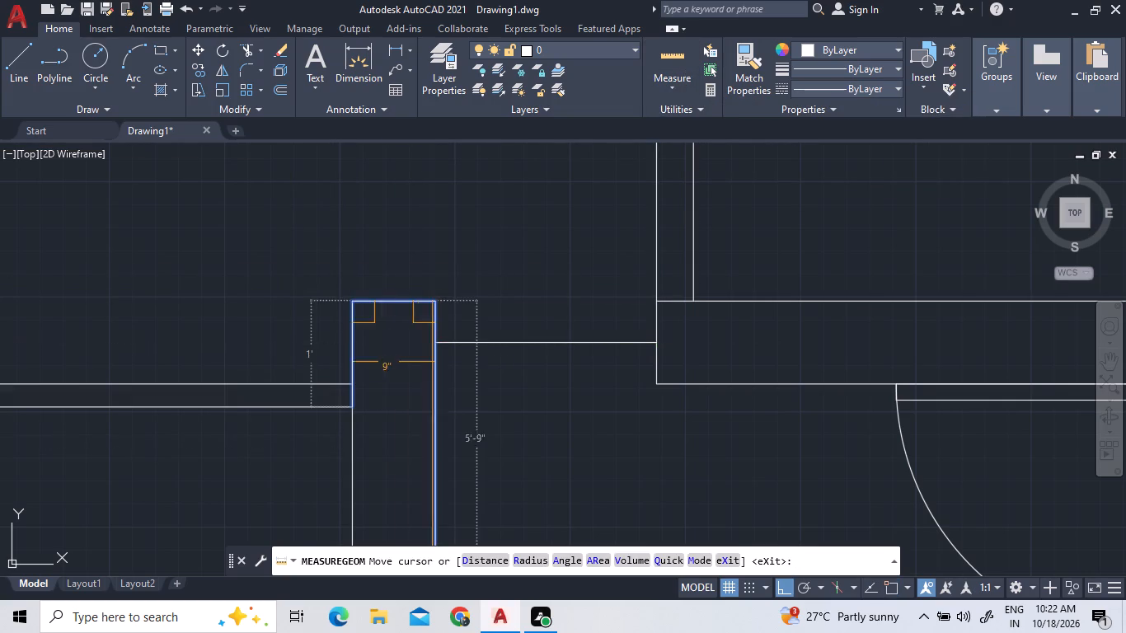
Offset the horizontal connecting line between the stub and the upper room's wall 3" upward.
click(274, 90)
text(3")
key(Return)
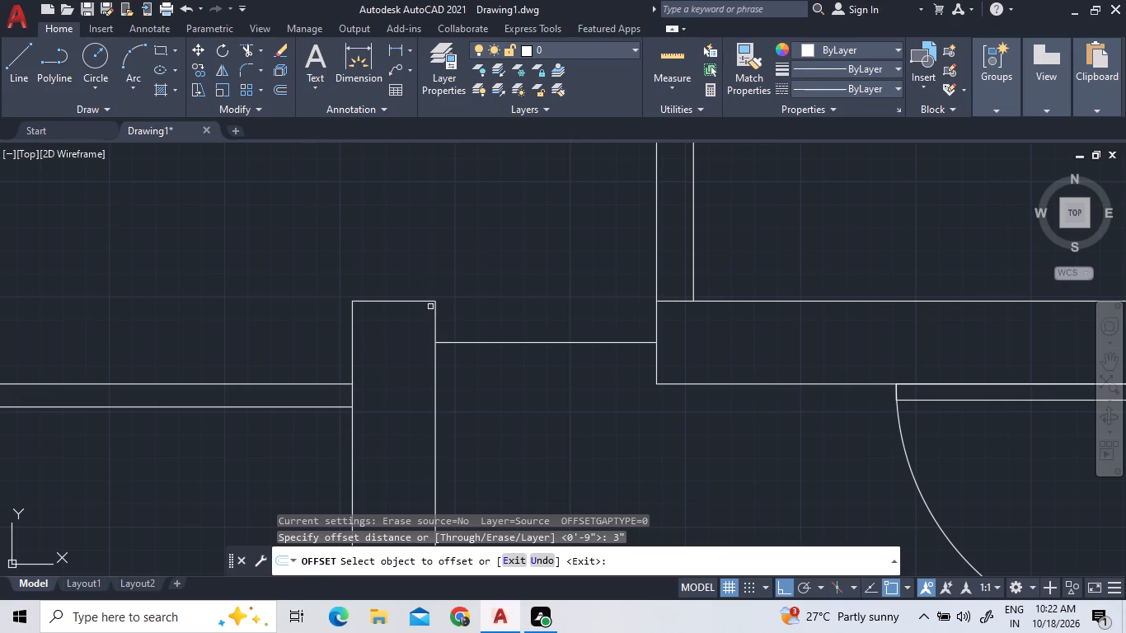
double_click(504, 341)
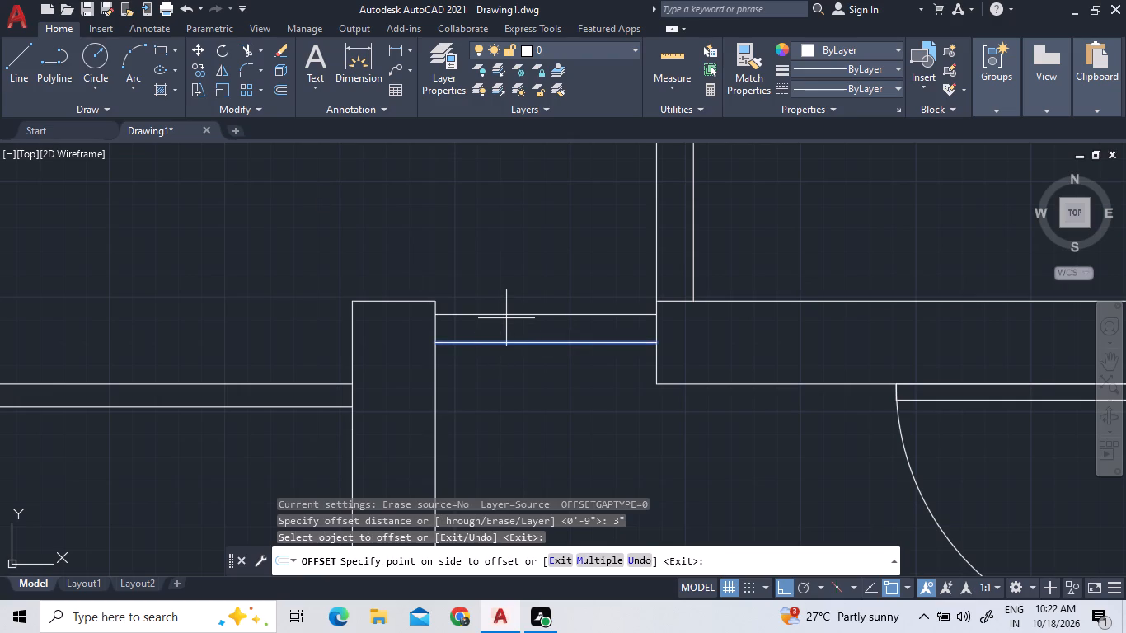
double_click(506, 318)
scroll(509, 320, down, 4)
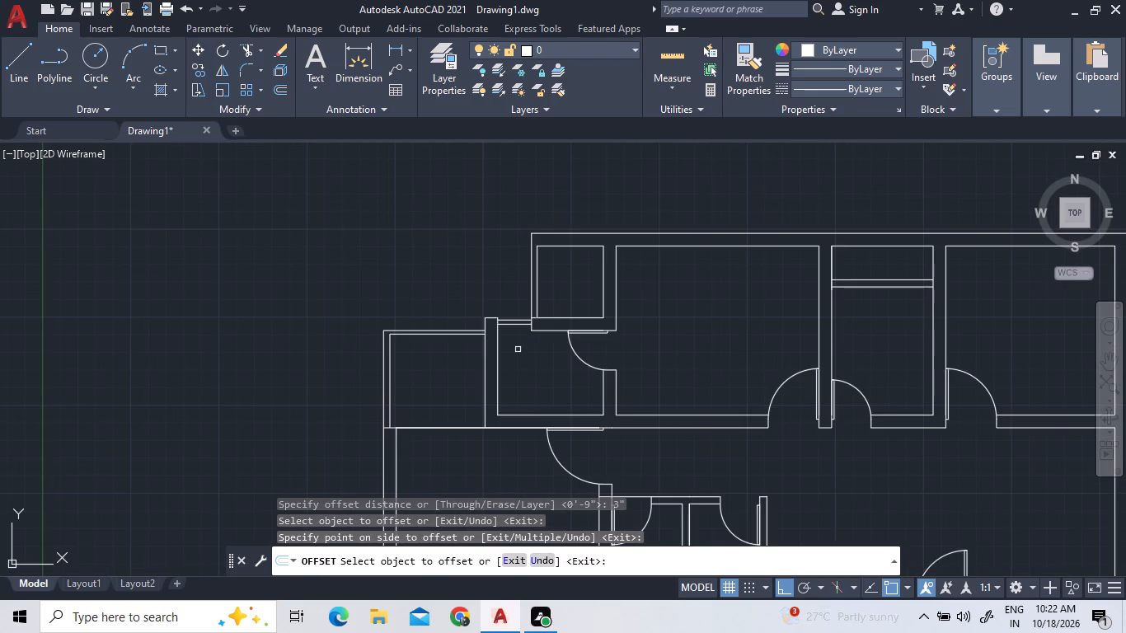
scroll(518, 302, down, 1)
scroll(518, 302, up, 2)
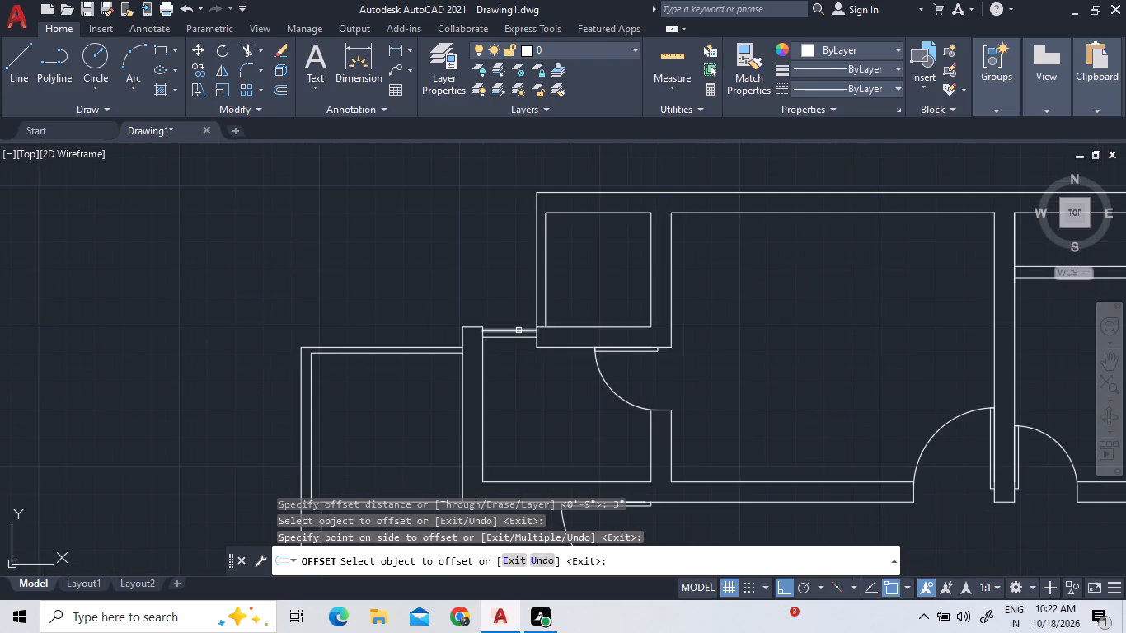
scroll(518, 331, up, 3)
right_click(509, 285)
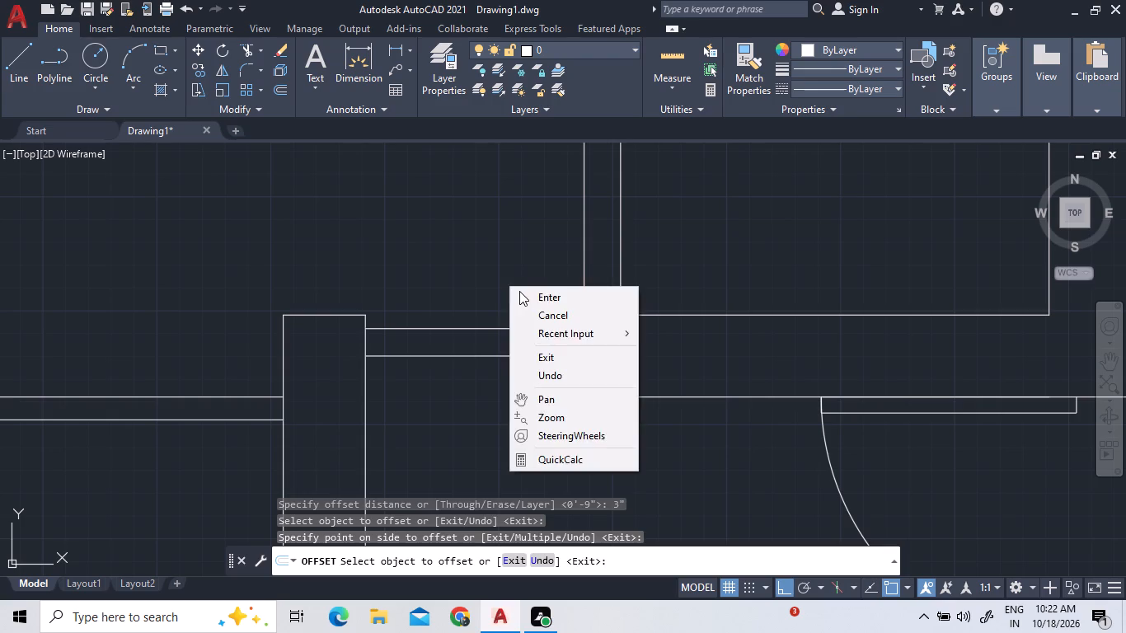
click(522, 293)
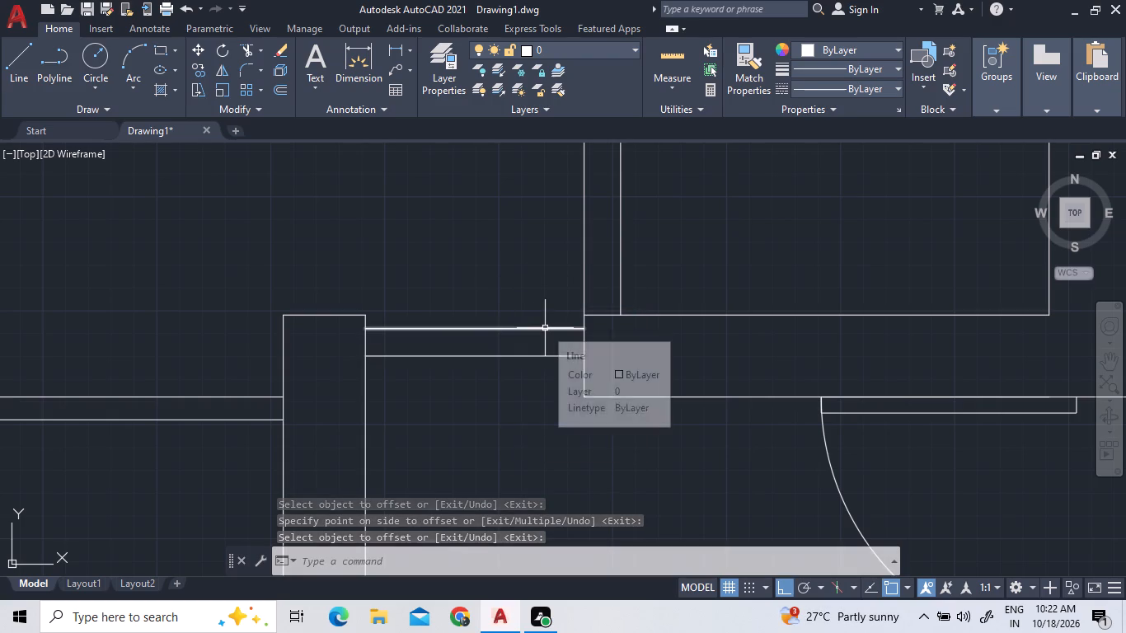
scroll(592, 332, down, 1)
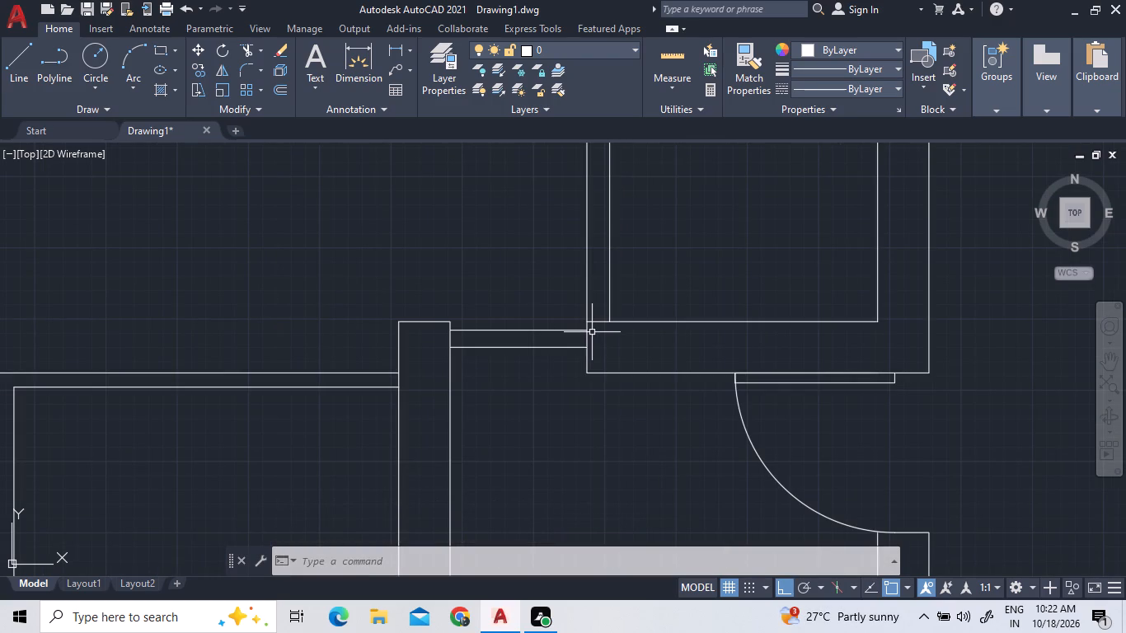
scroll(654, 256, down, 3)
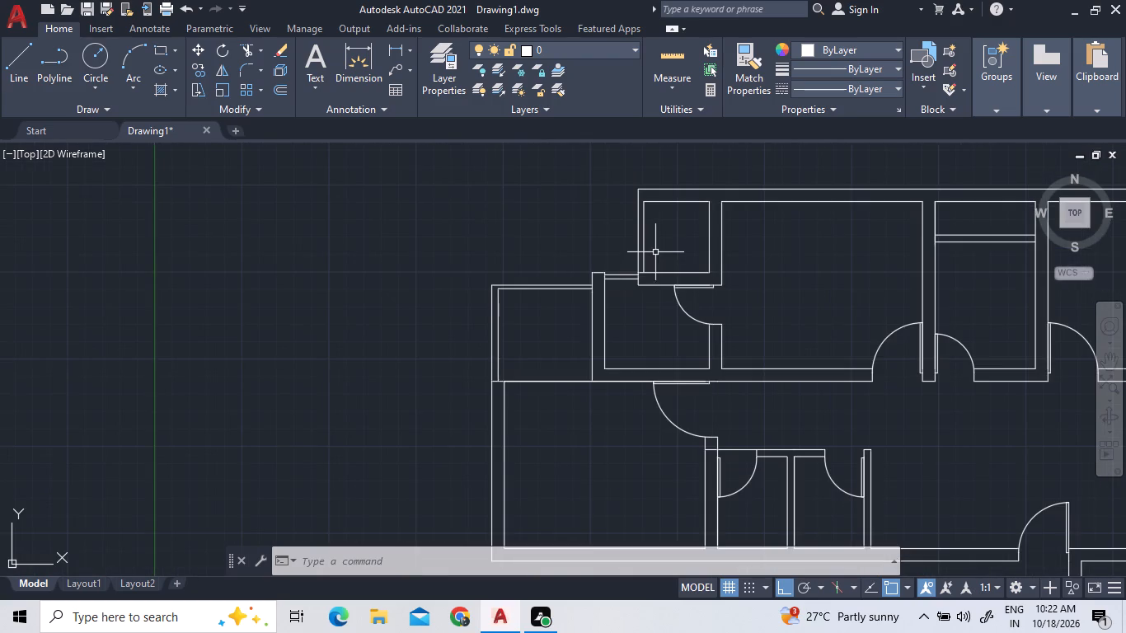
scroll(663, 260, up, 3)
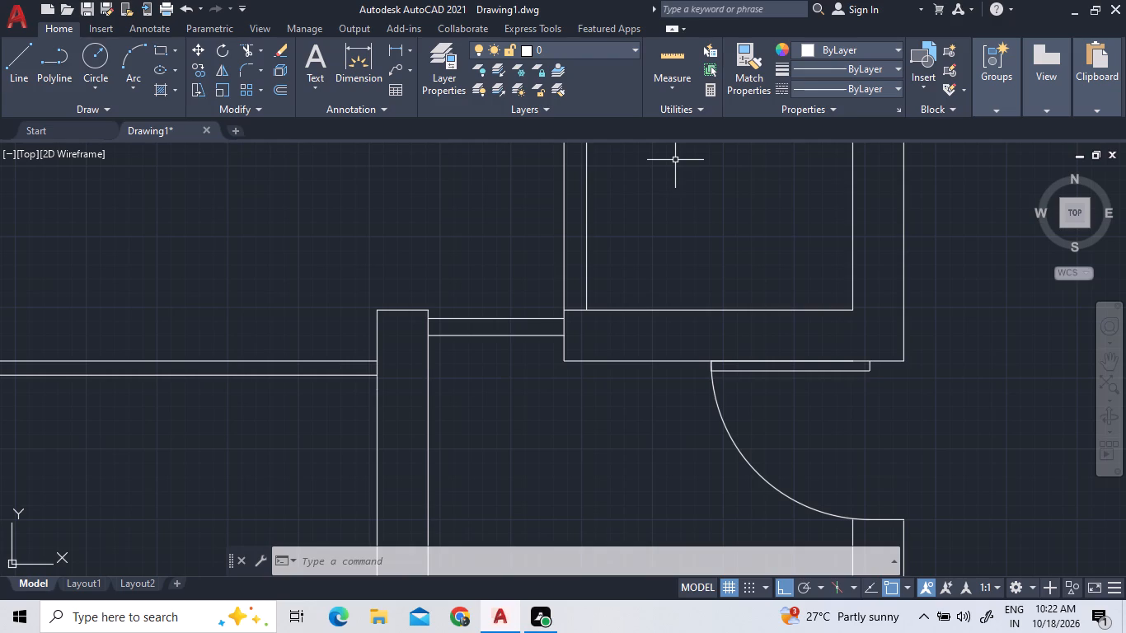
Trim the line segments crossing the wall junctions at both ends of the connecting wall, the stub's left edge, and the upper room's bottom-left corner.
scroll(691, 297, down, 1)
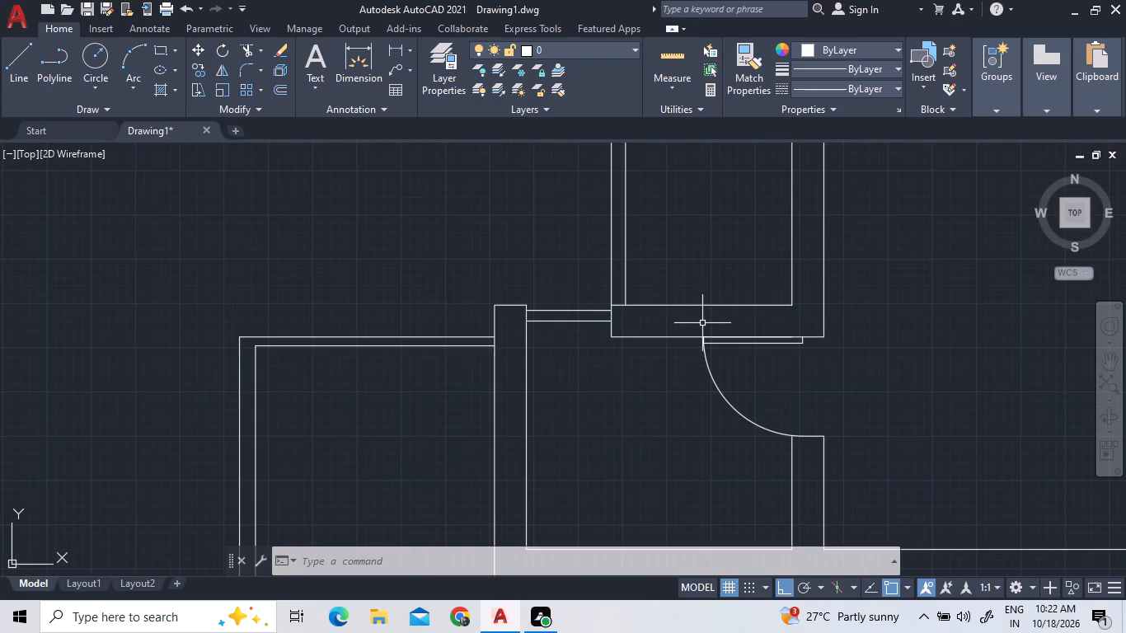
scroll(702, 324, down, 1)
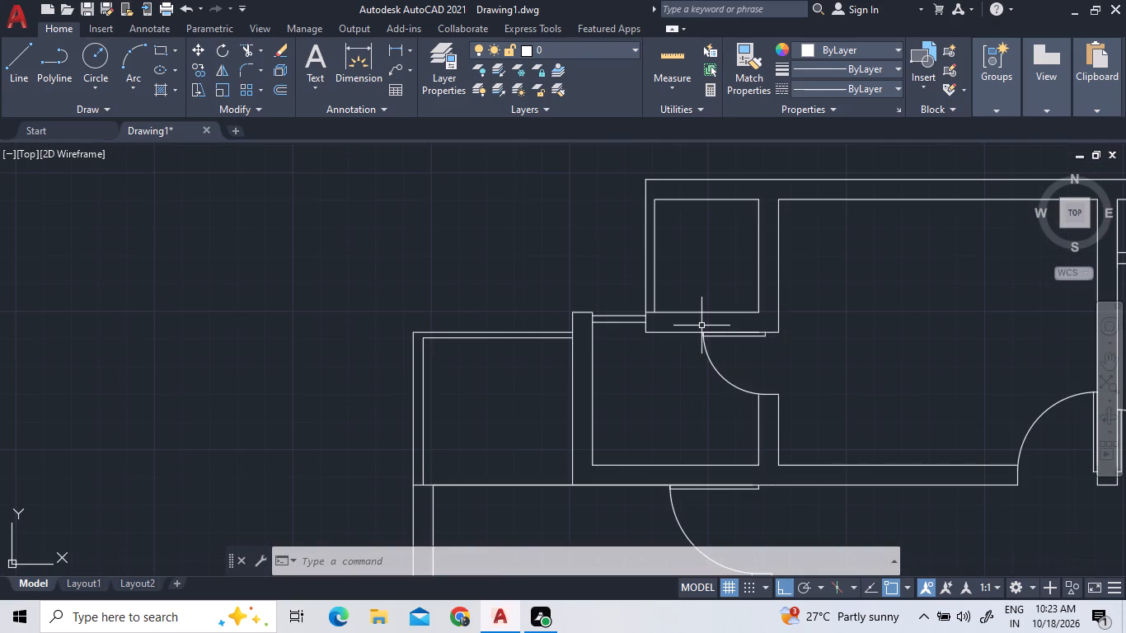
scroll(664, 306, up, 2)
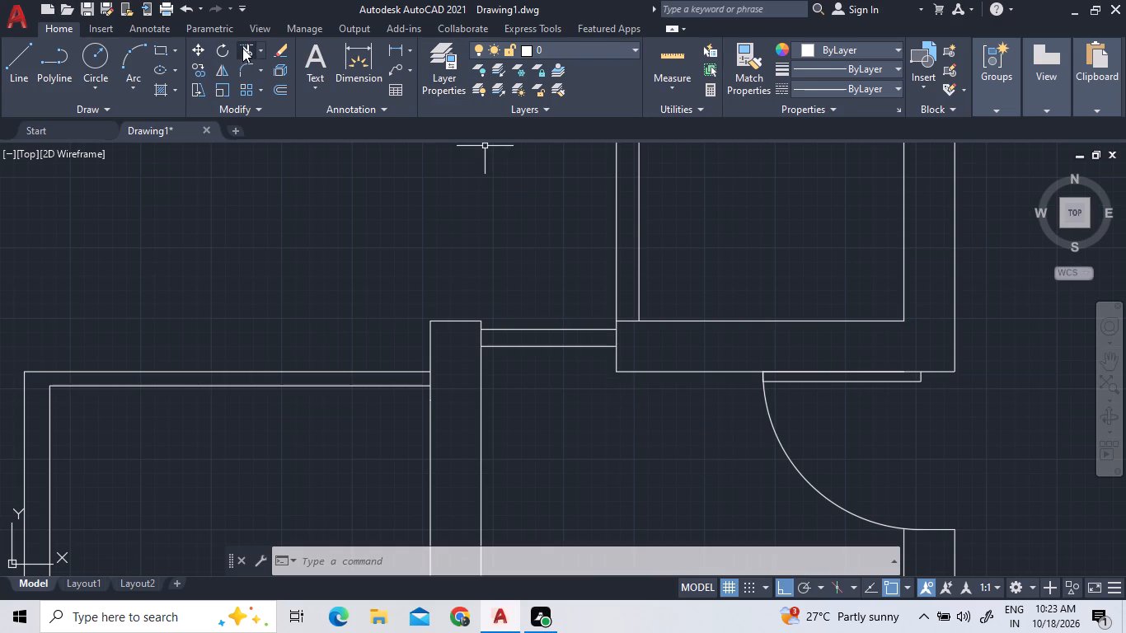
triple_click(250, 49)
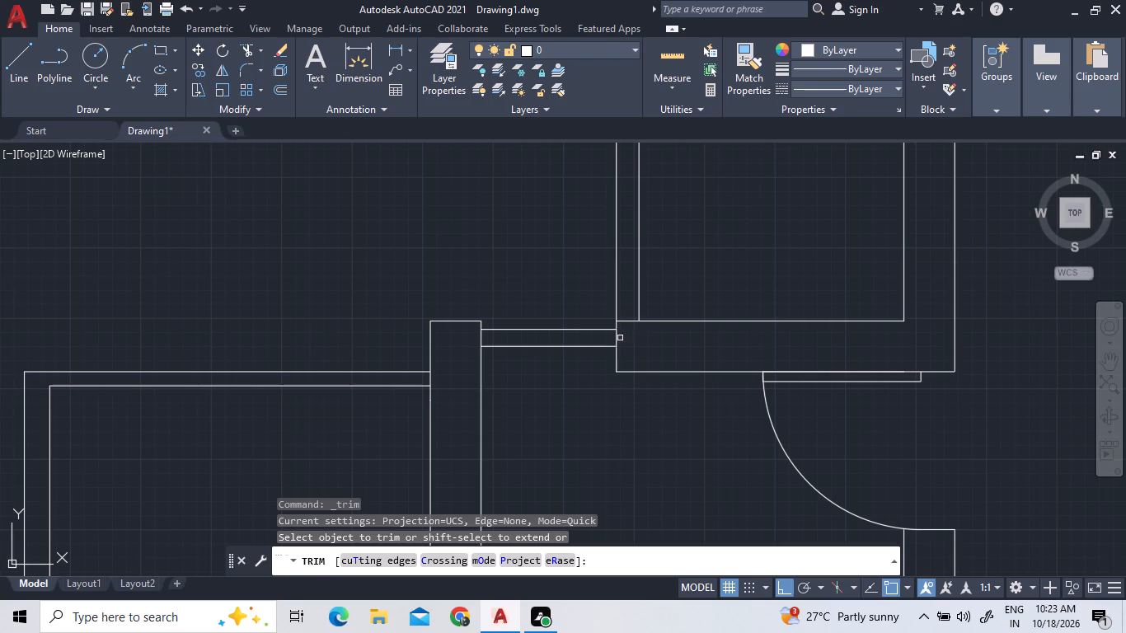
click(616, 337)
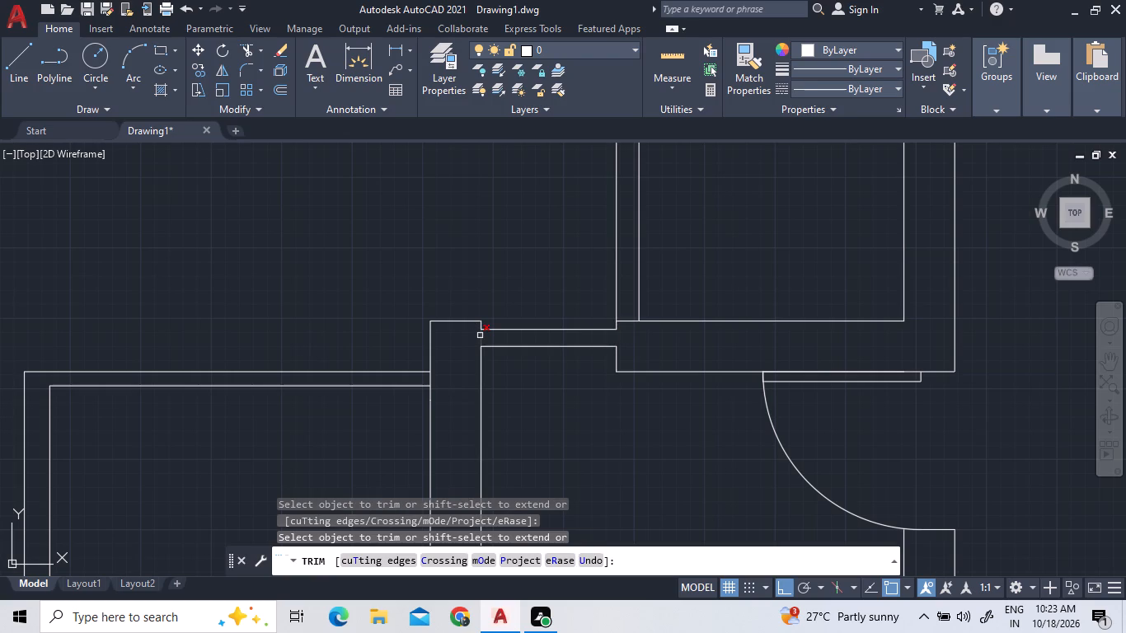
double_click(480, 335)
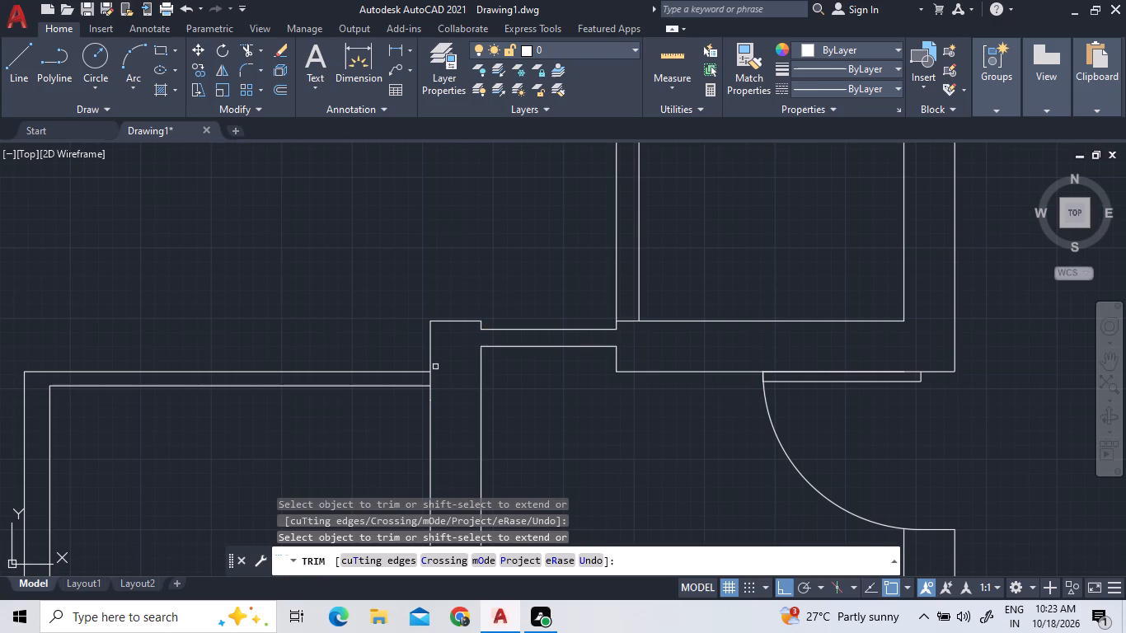
double_click(431, 376)
scroll(487, 271, down, 2)
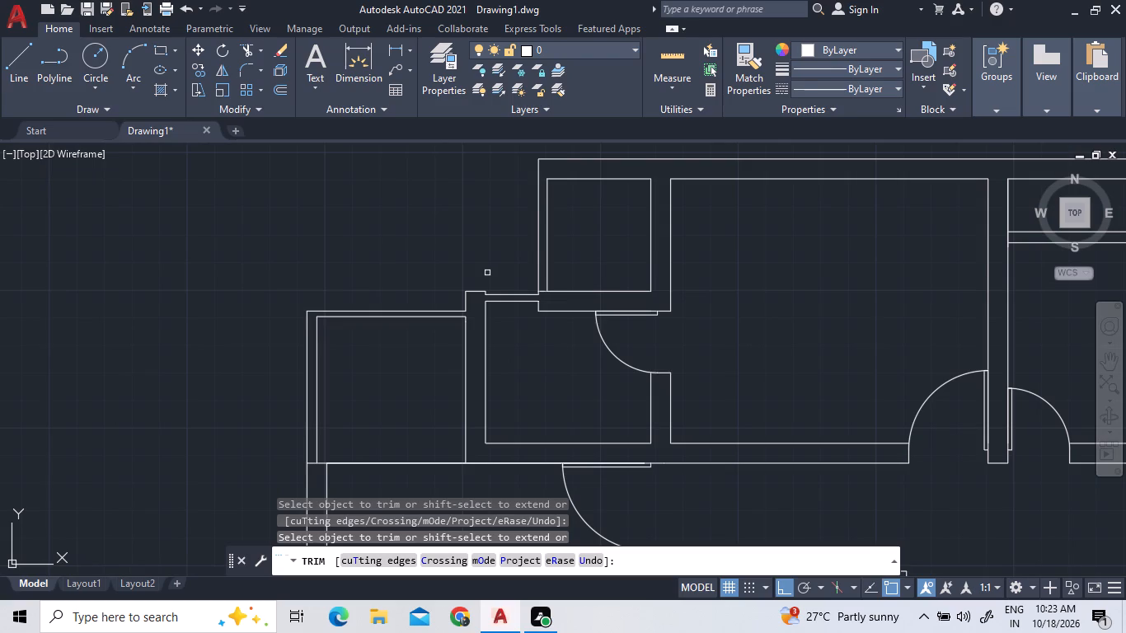
scroll(537, 281, up, 2)
double_click(548, 305)
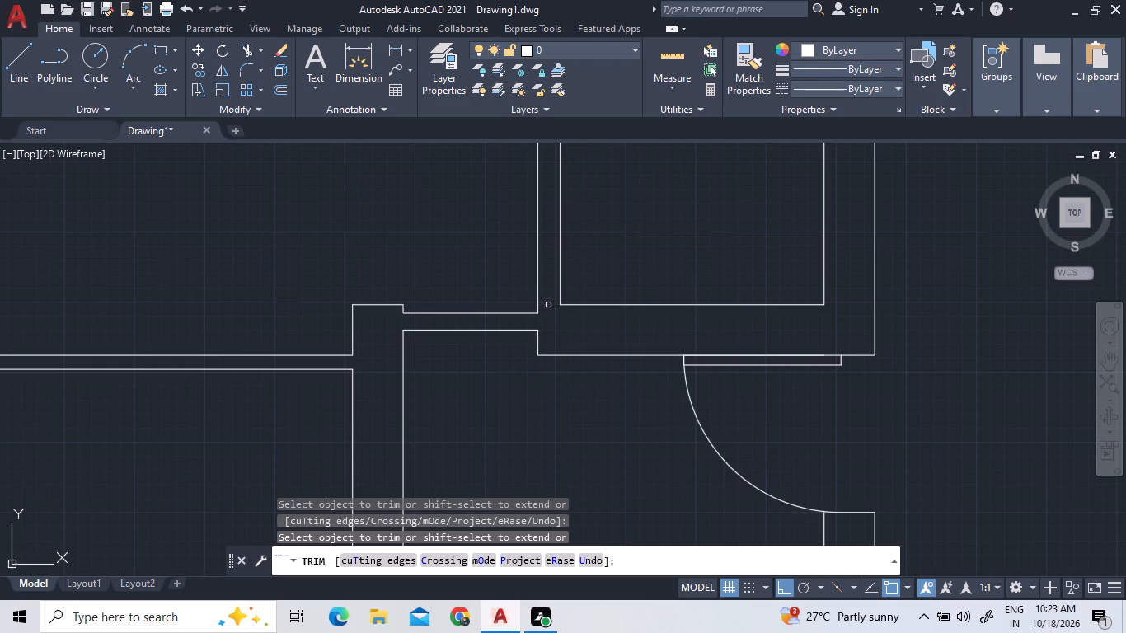
scroll(545, 366, down, 3)
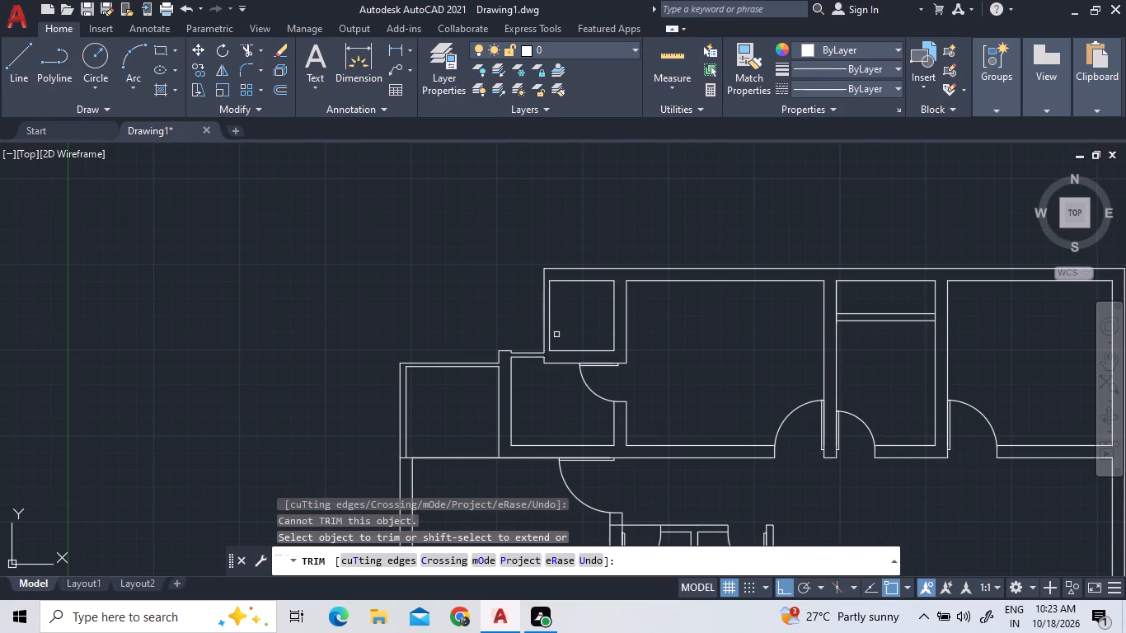
scroll(556, 335, up, 2)
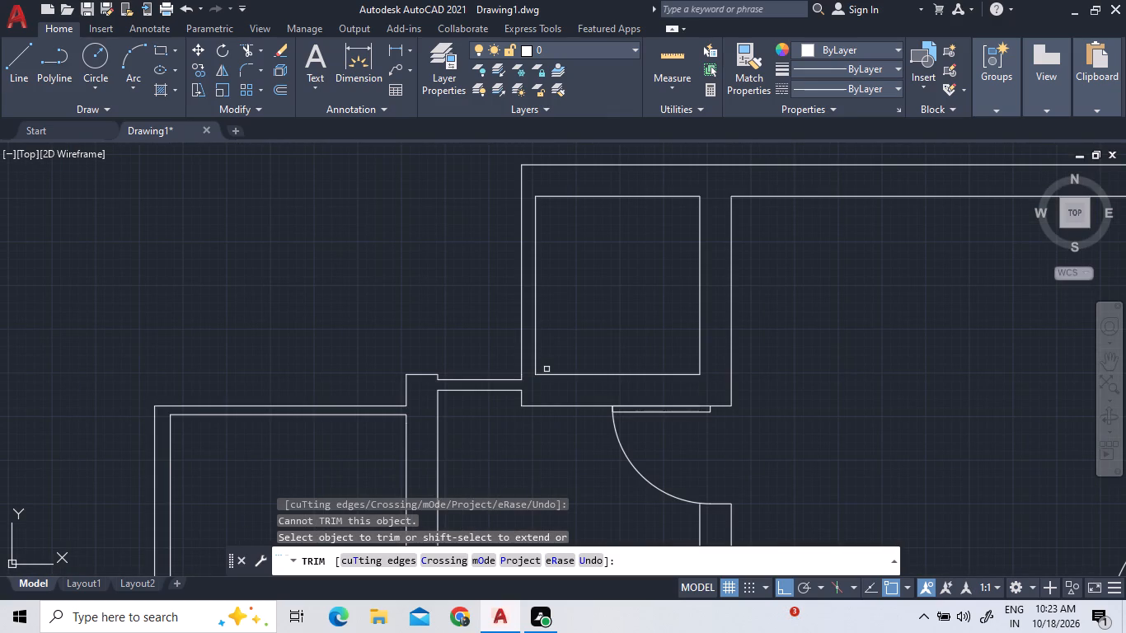
right_click(629, 342)
click(631, 353)
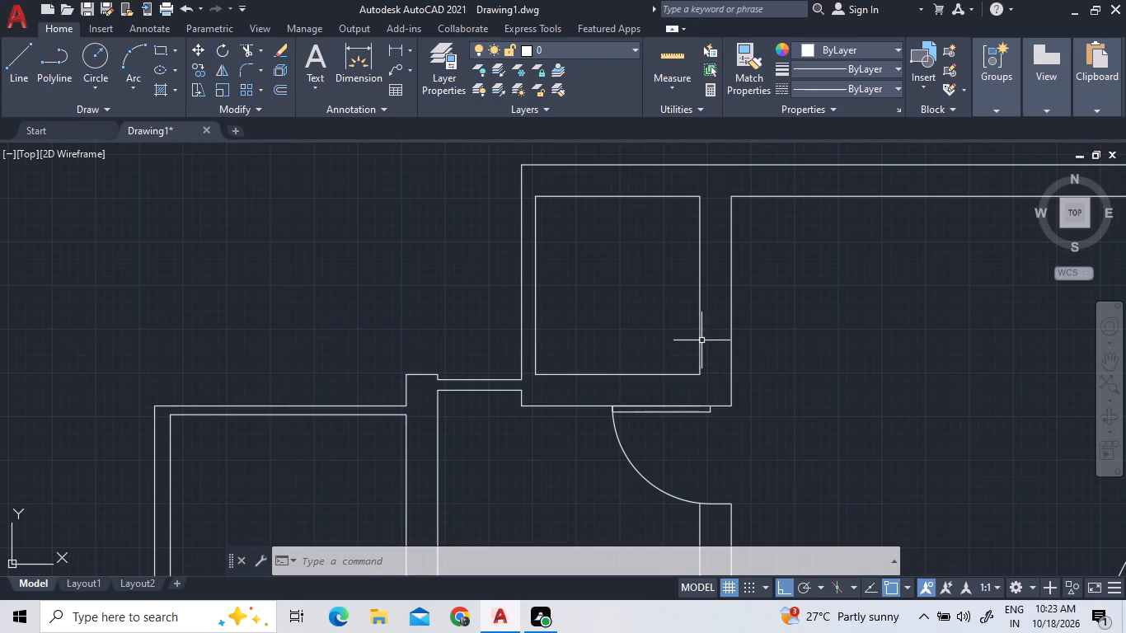
Move the upper room's inner right wall line 5" to the right, toward the outer wall line.
click(709, 359)
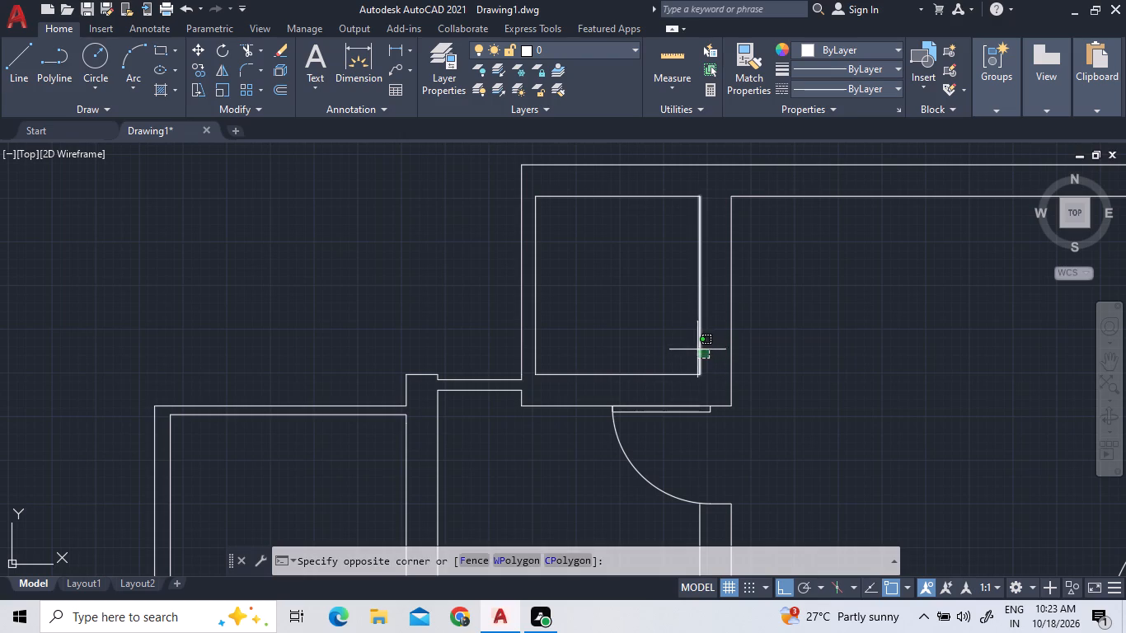
double_click(690, 345)
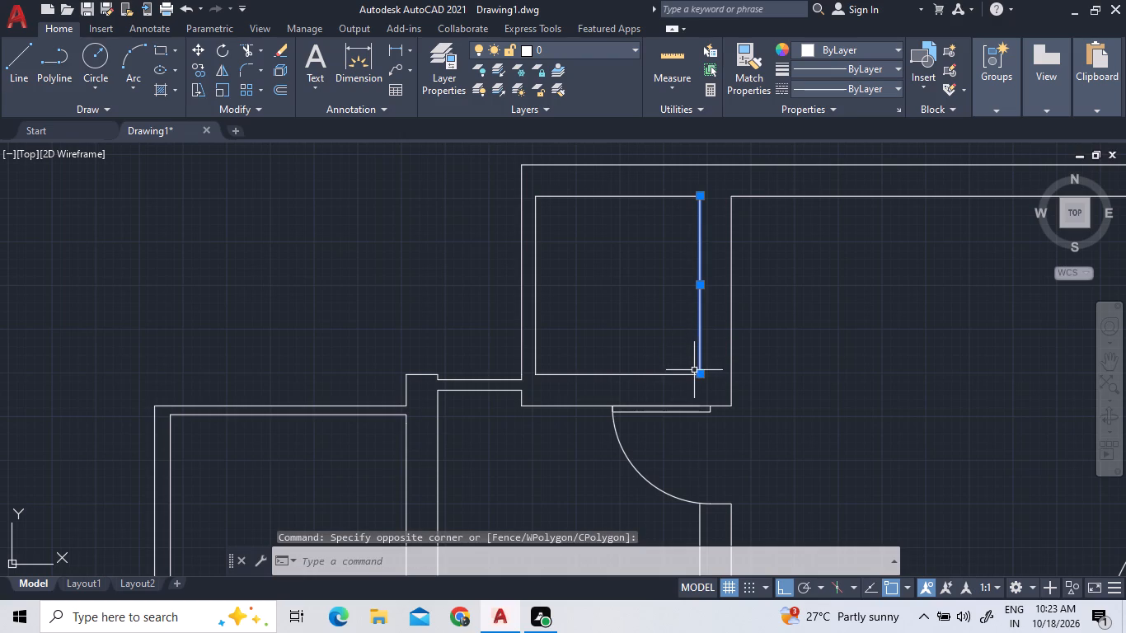
right_click(698, 375)
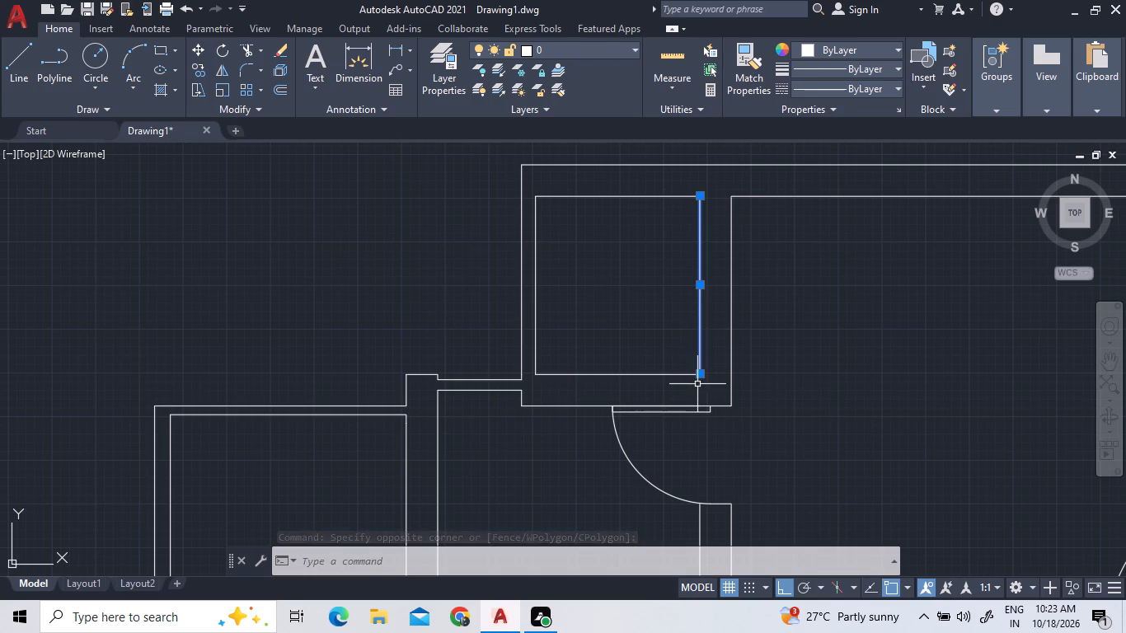
scroll(705, 374, up, 1)
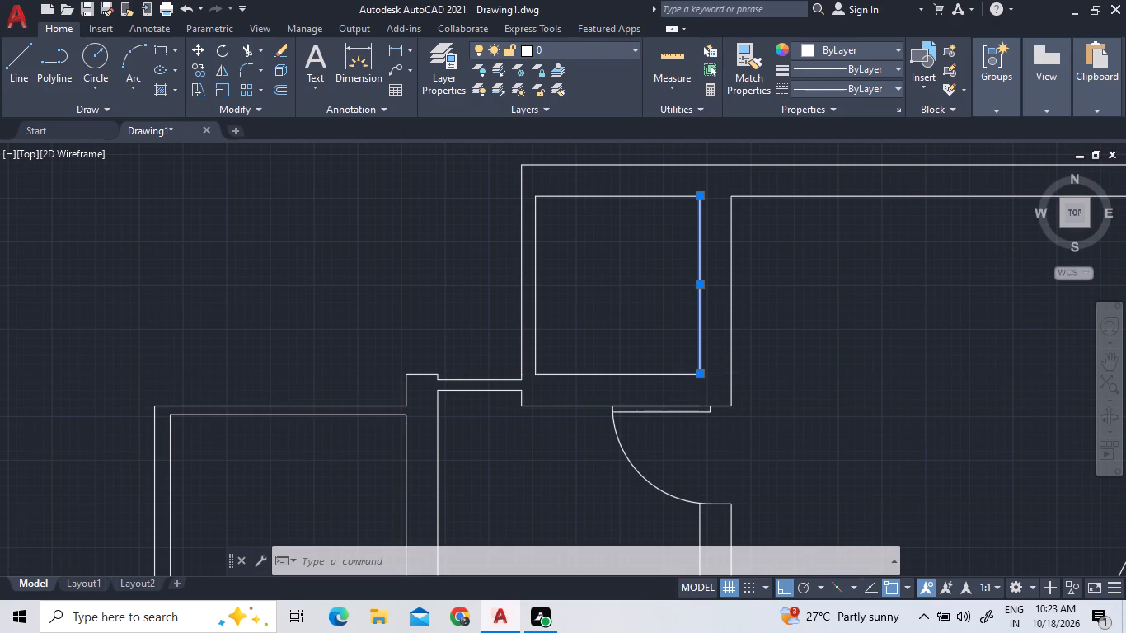
scroll(705, 374, up, 1)
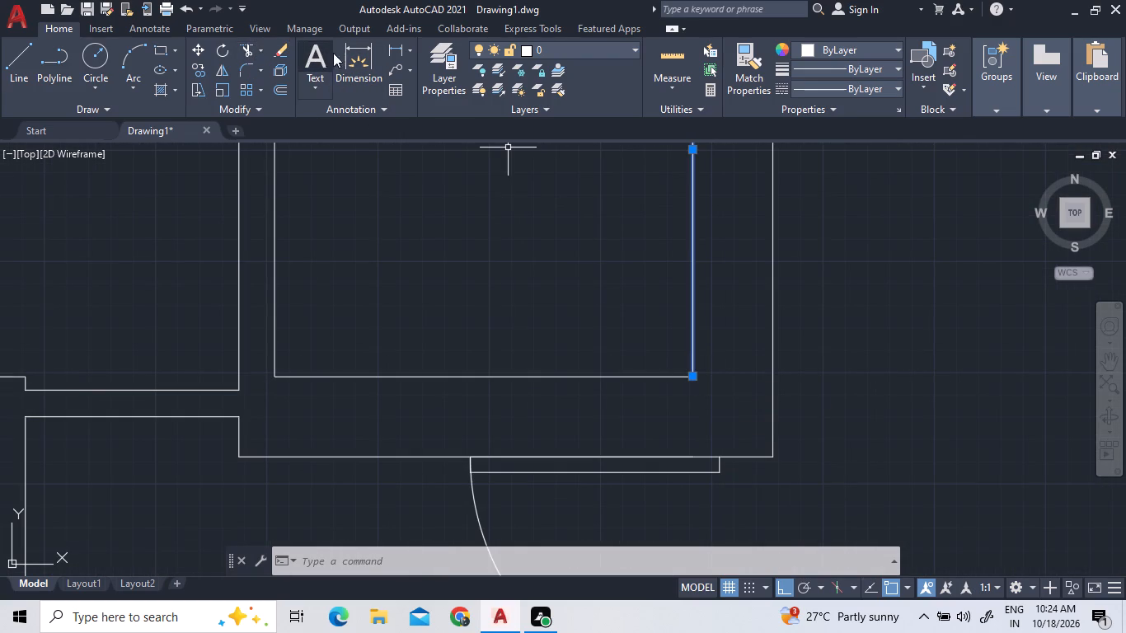
right_click(673, 316)
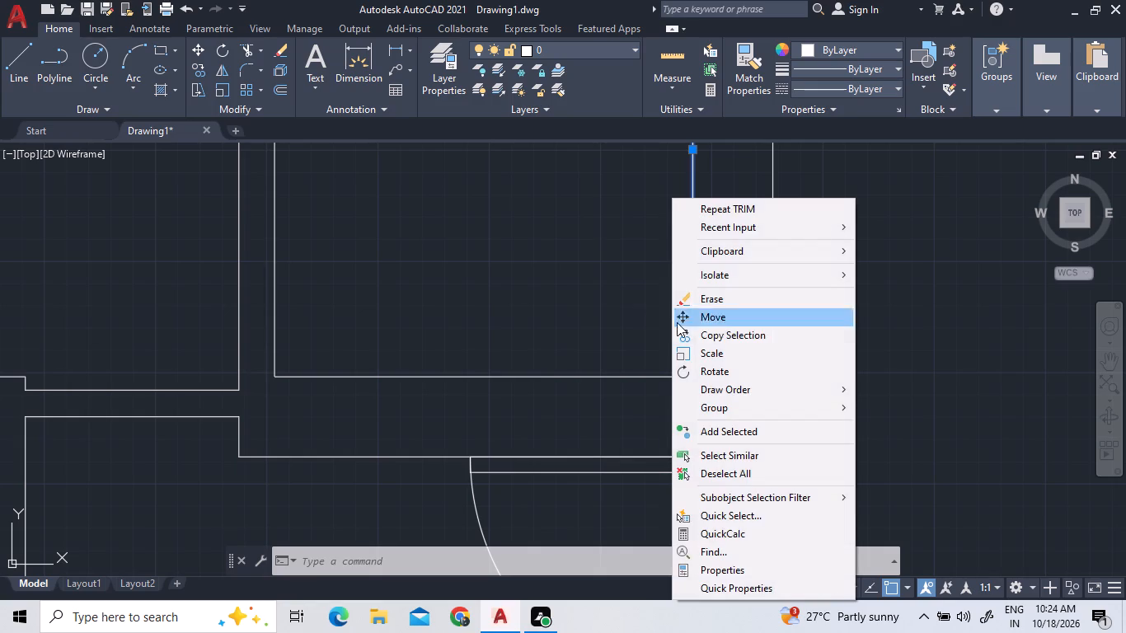
click(697, 317)
click(694, 377)
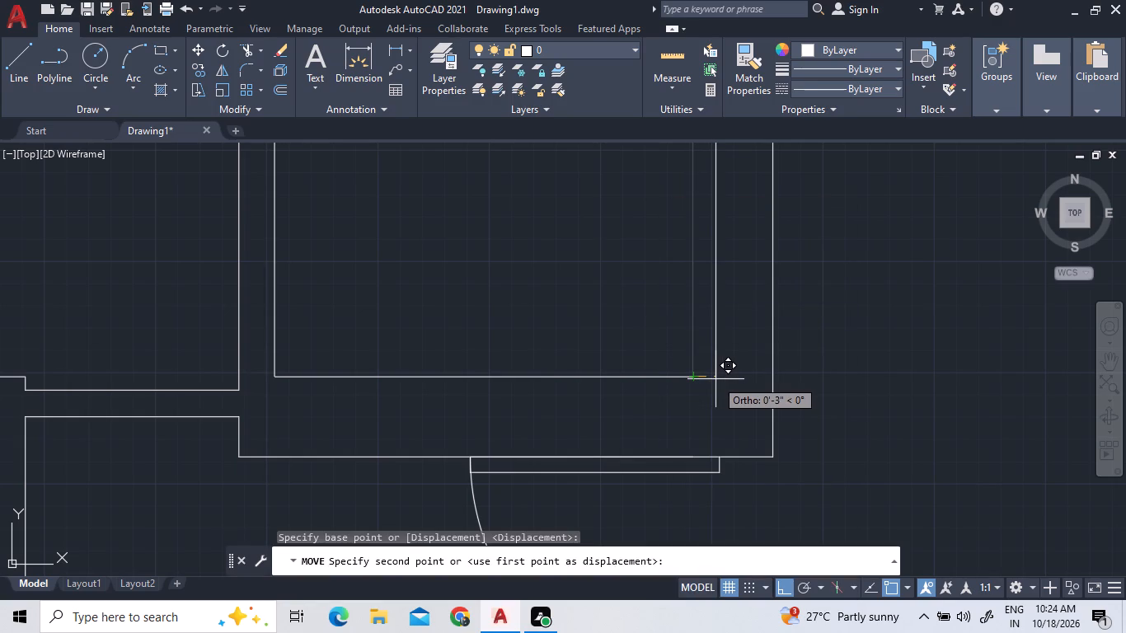
key(5)
key(shift+quotedbl)
key(Return)
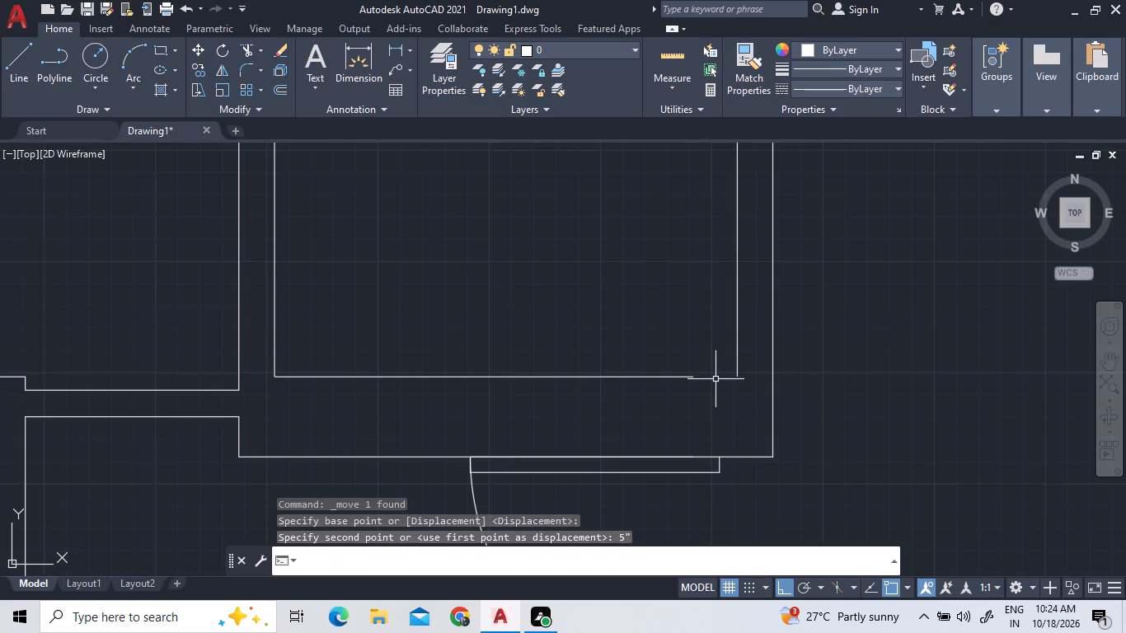
Extend the upper room's inner top line to its inner right line, and its inner bottom line to the outer right line.
scroll(797, 550, down, 2)
scroll(792, 476, down, 3)
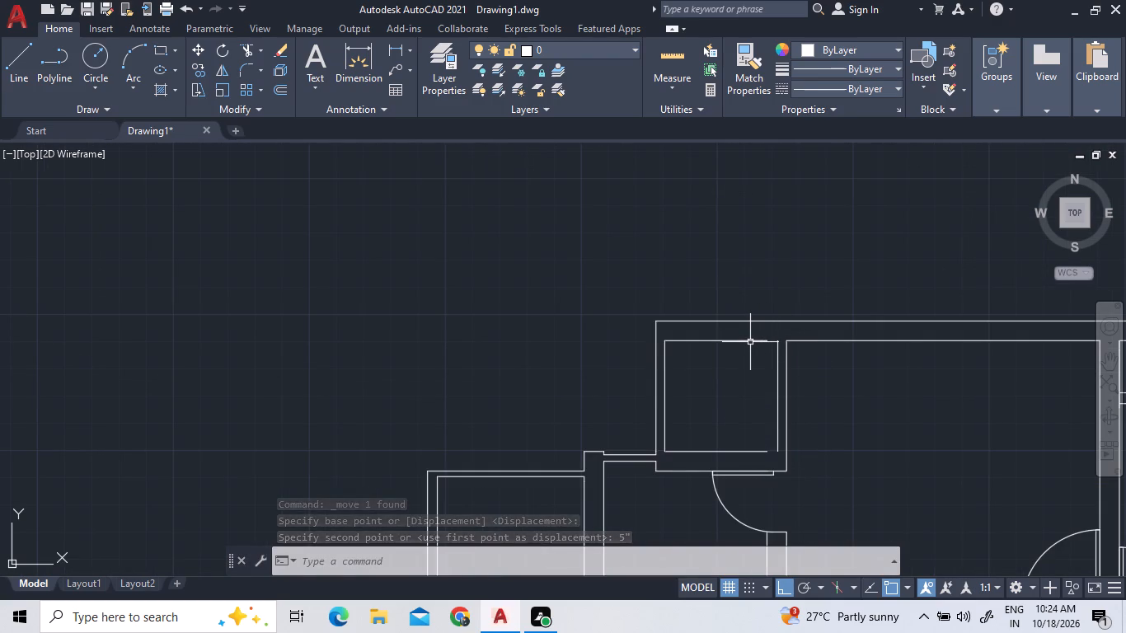
scroll(764, 334, up, 2)
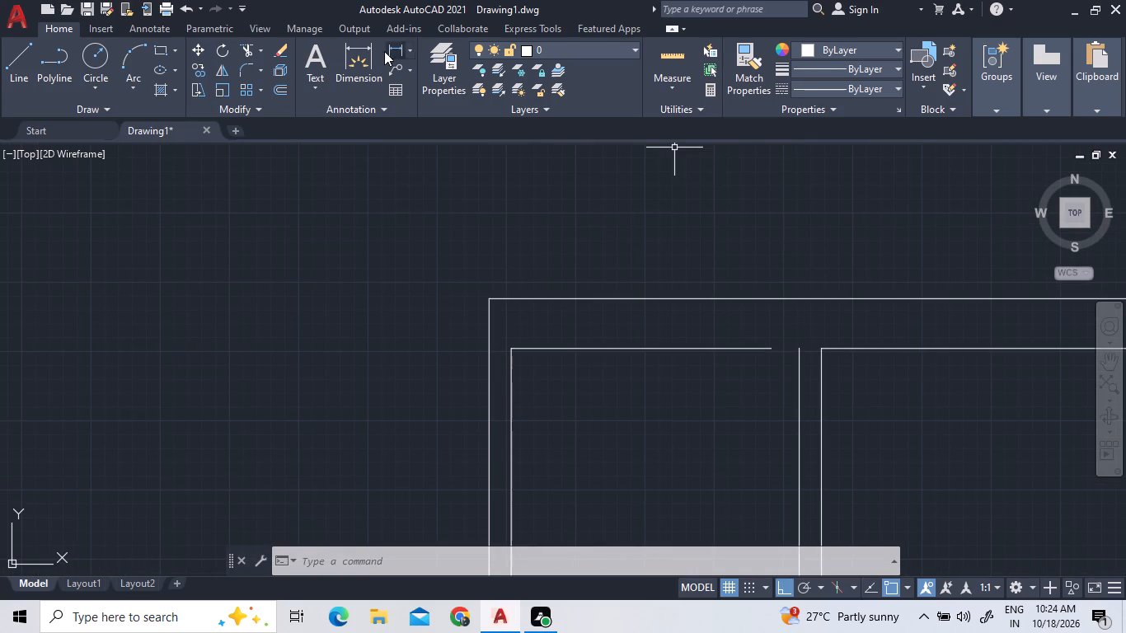
double_click(258, 45)
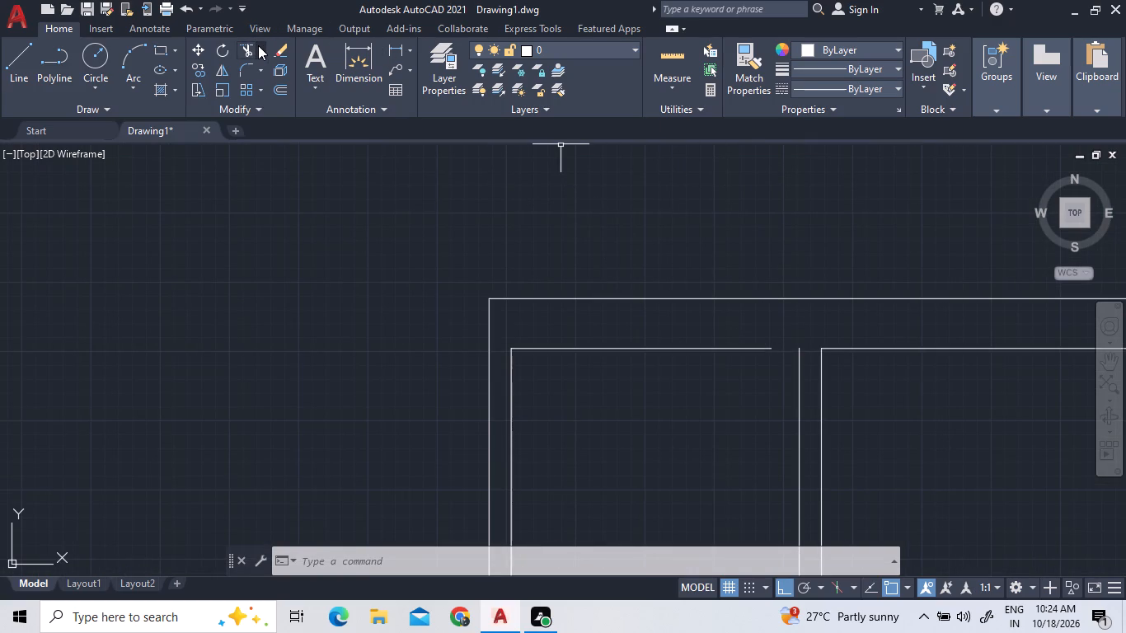
double_click(261, 45)
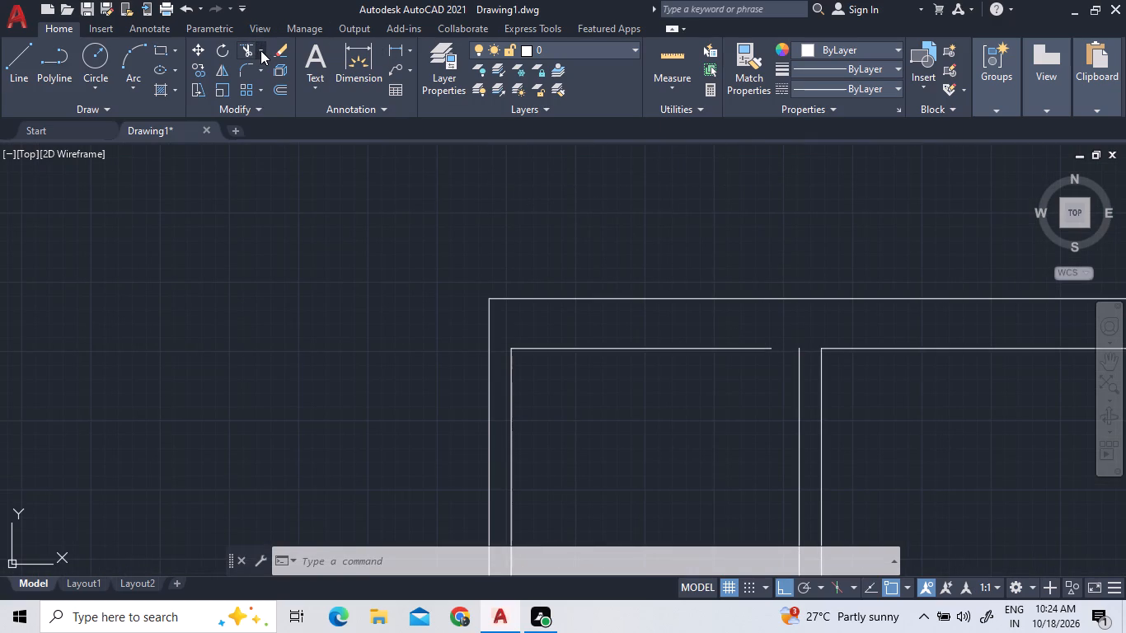
right_click(259, 51)
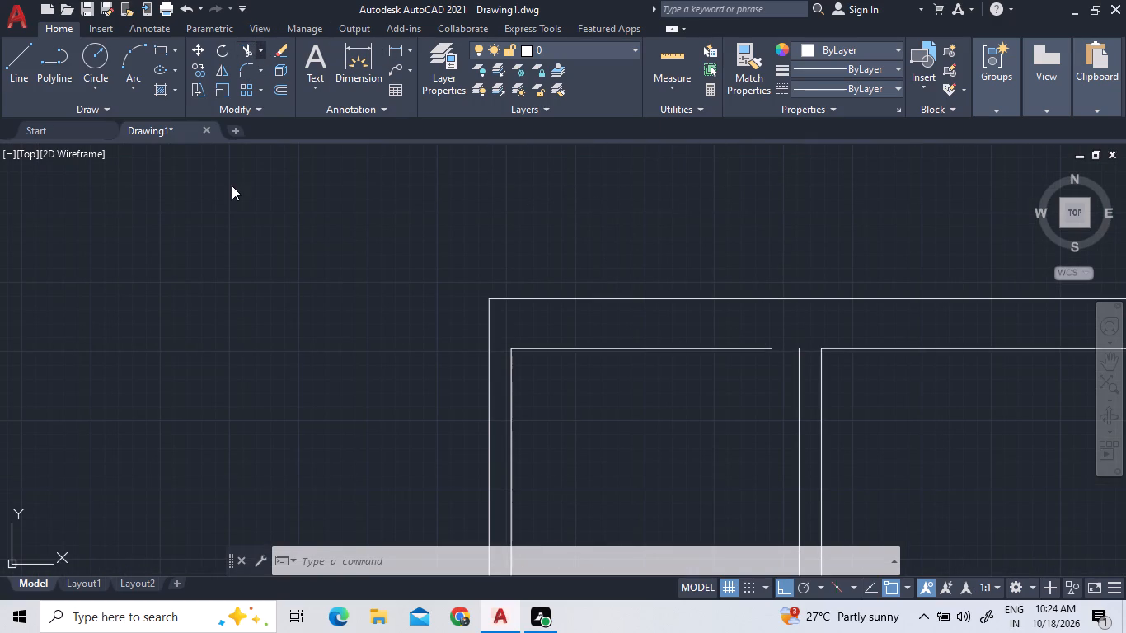
click(232, 185)
click(257, 51)
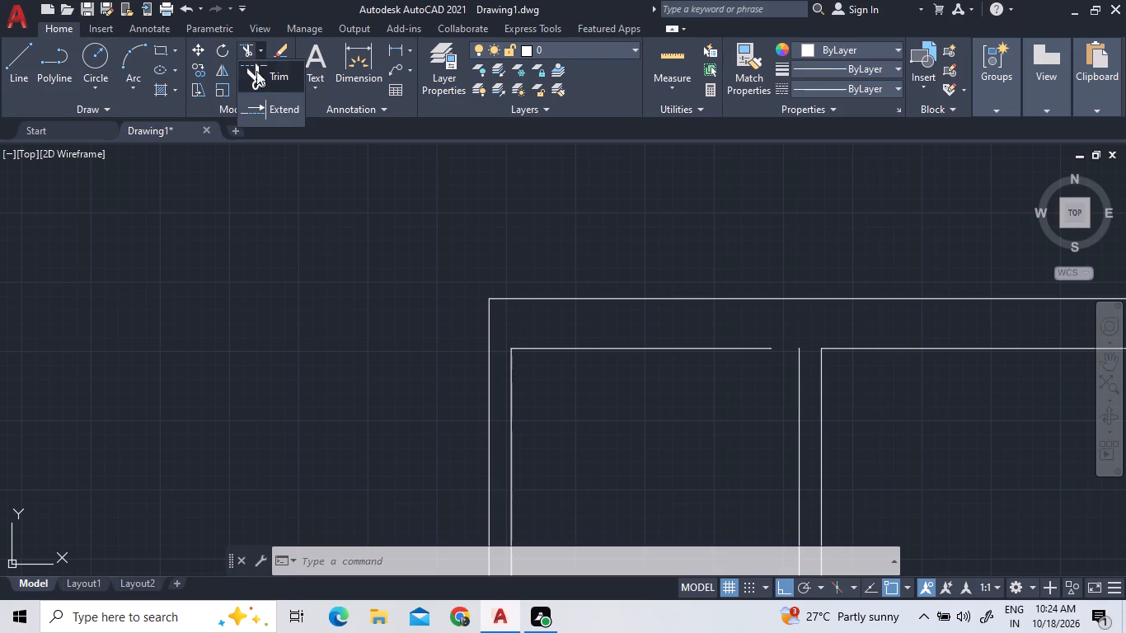
double_click(256, 102)
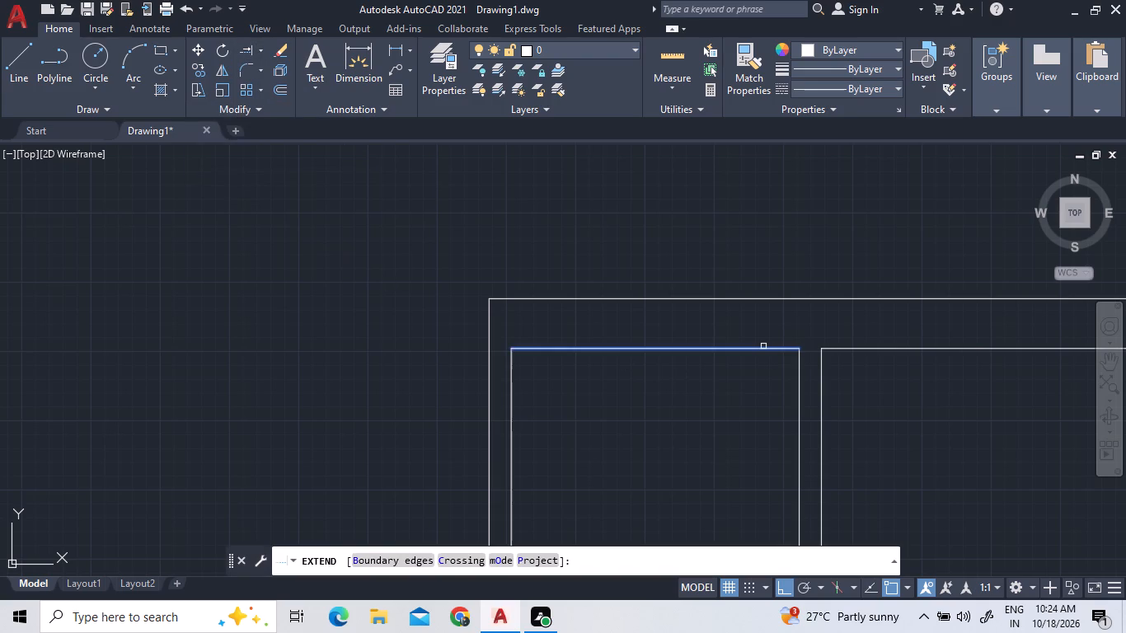
click(762, 346)
scroll(762, 346, down, 1)
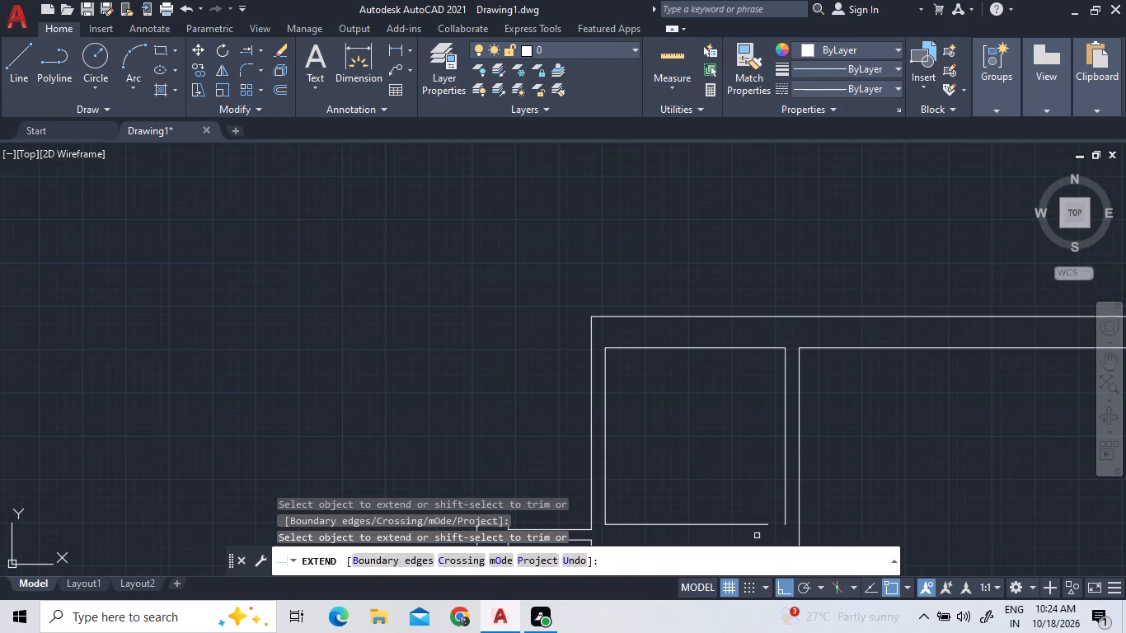
triple_click(758, 525)
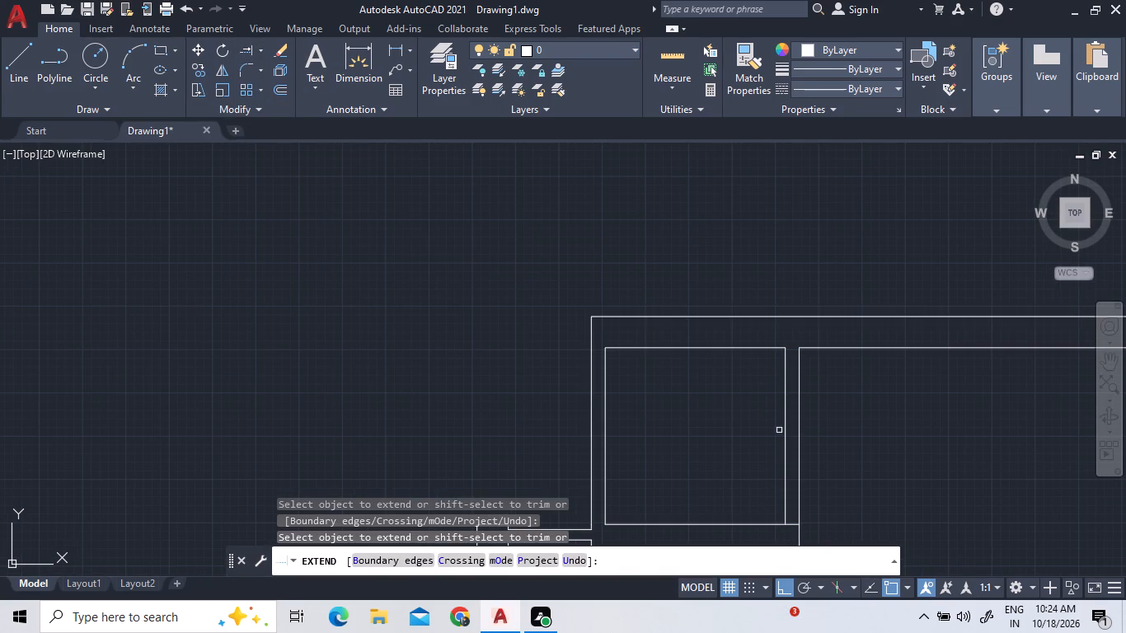
right_click(829, 485)
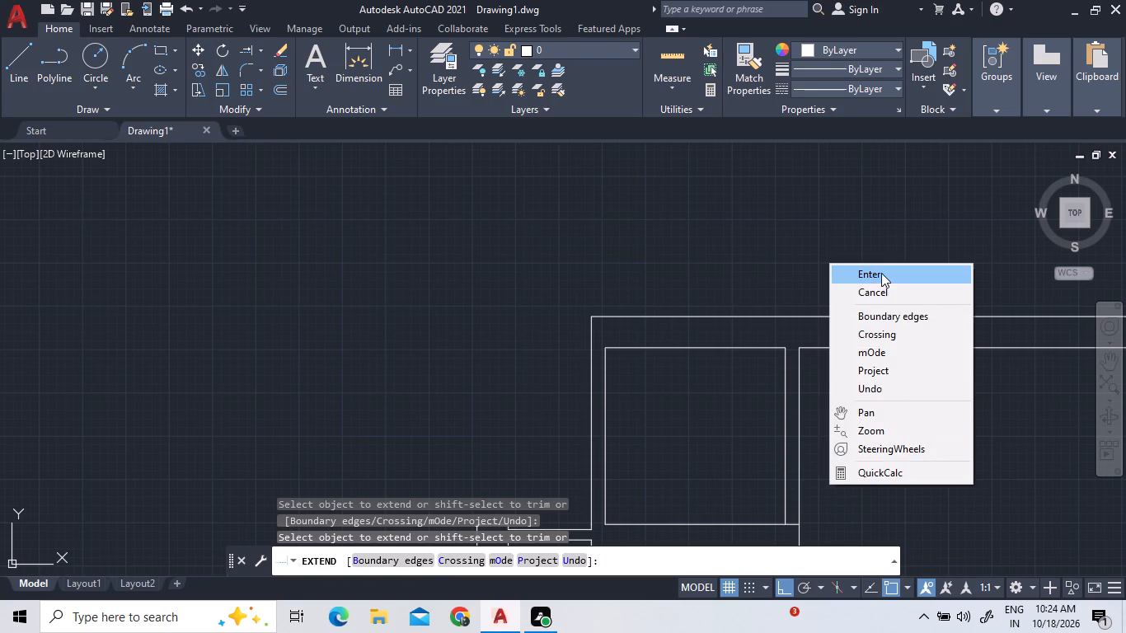
click(881, 273)
Trim the piece of the upper room's inner bottom line between the inner and outer right wall lines.
scroll(826, 484, down, 2)
scroll(819, 504, up, 4)
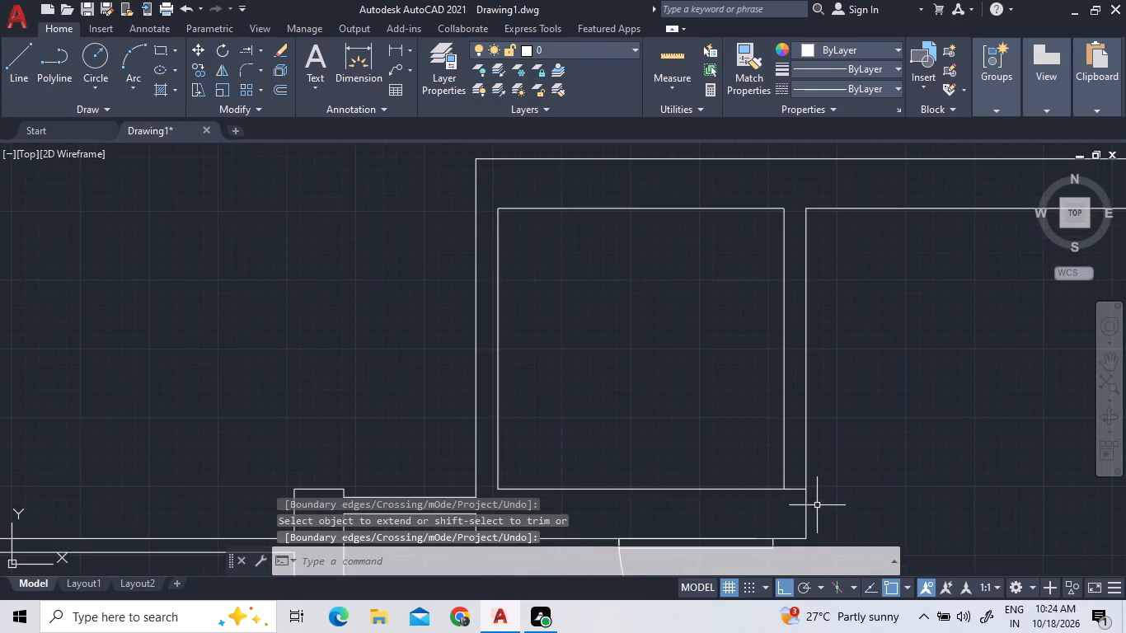
scroll(817, 505, up, 1)
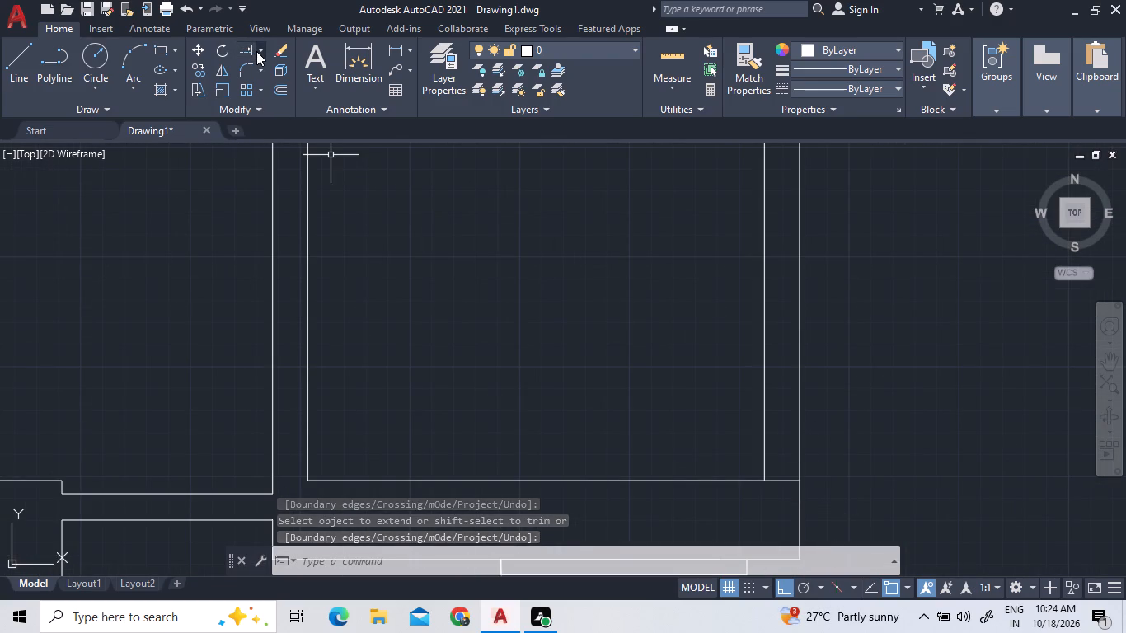
double_click(256, 51)
click(260, 54)
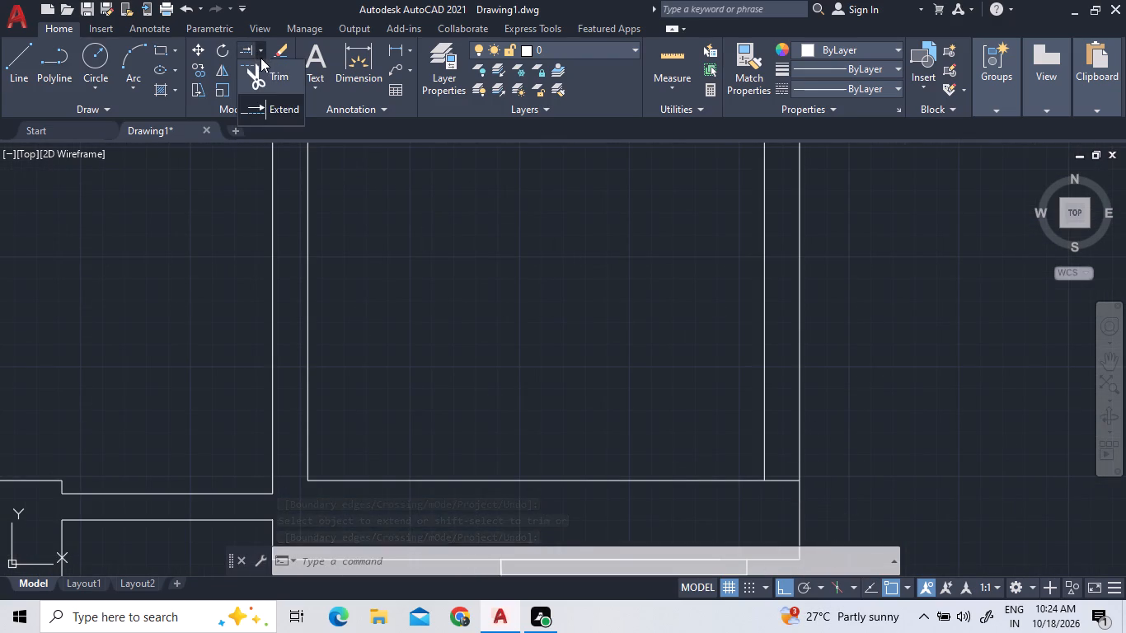
click(259, 73)
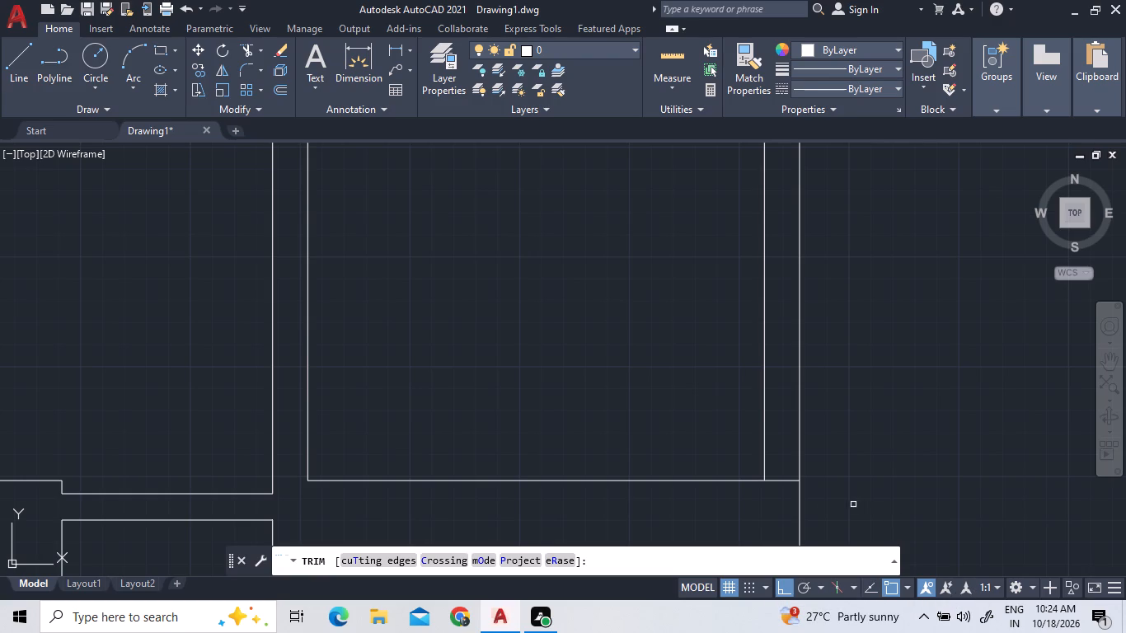
click(793, 478)
click(772, 493)
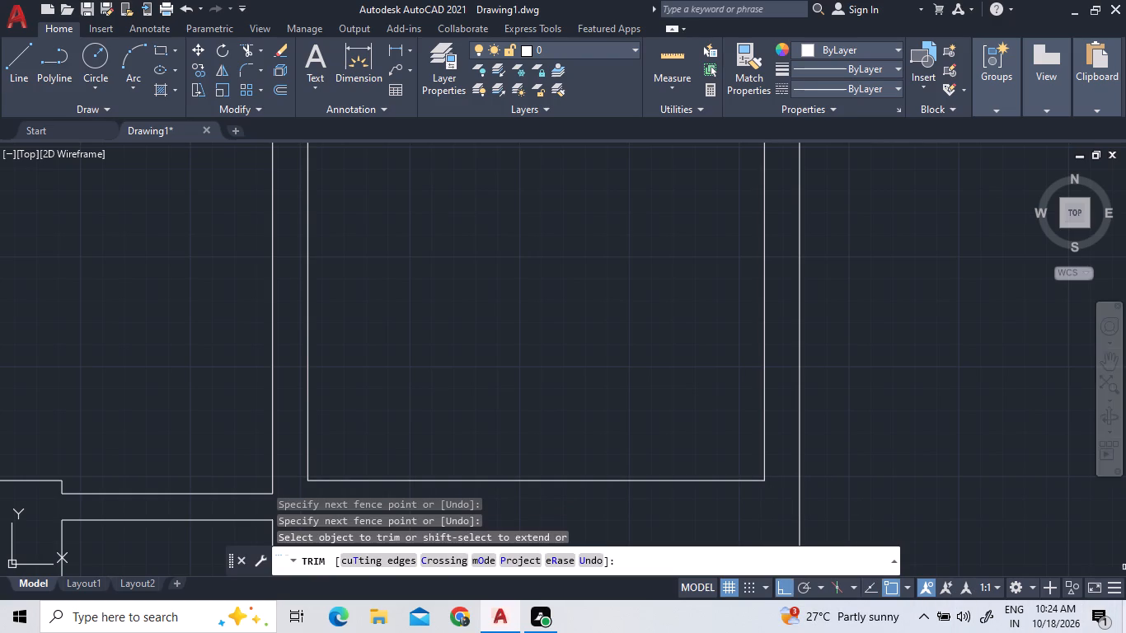
scroll(823, 367, down, 3)
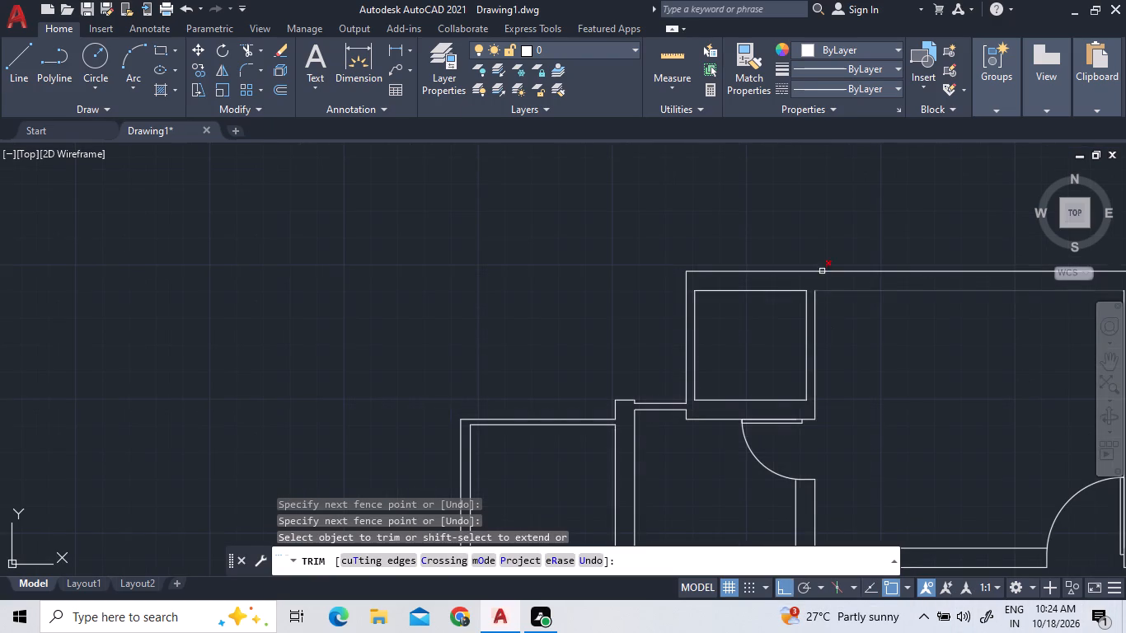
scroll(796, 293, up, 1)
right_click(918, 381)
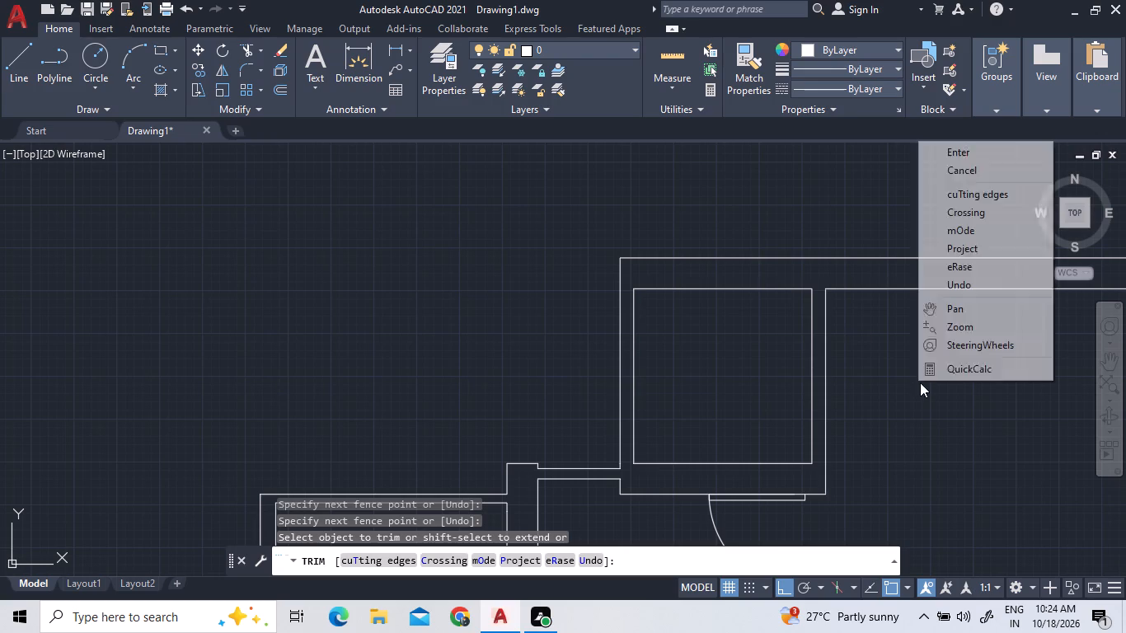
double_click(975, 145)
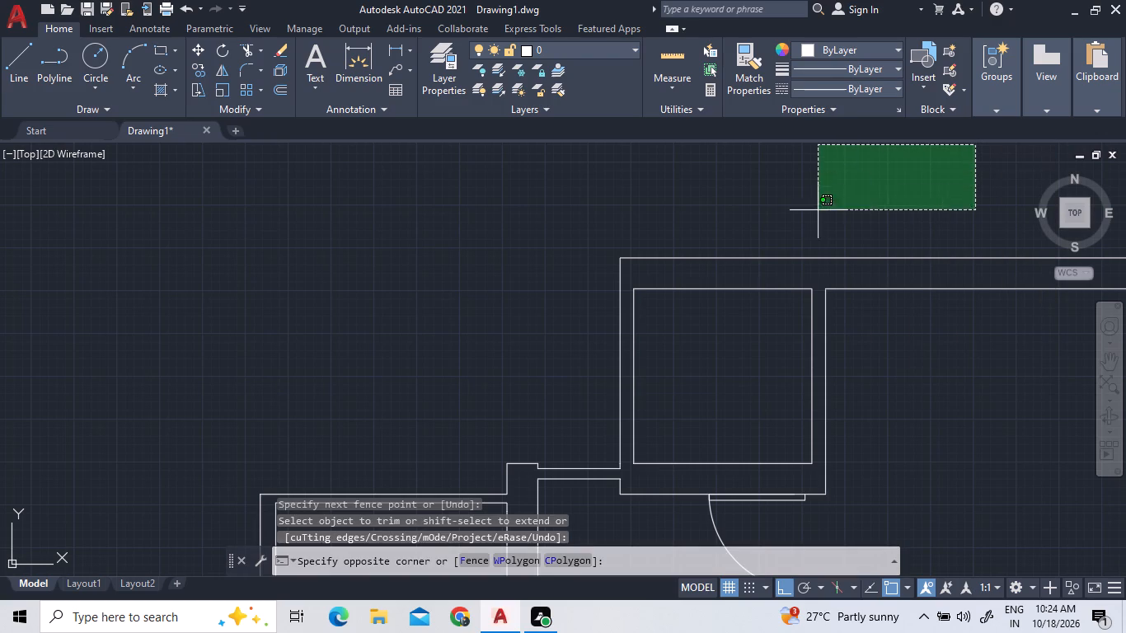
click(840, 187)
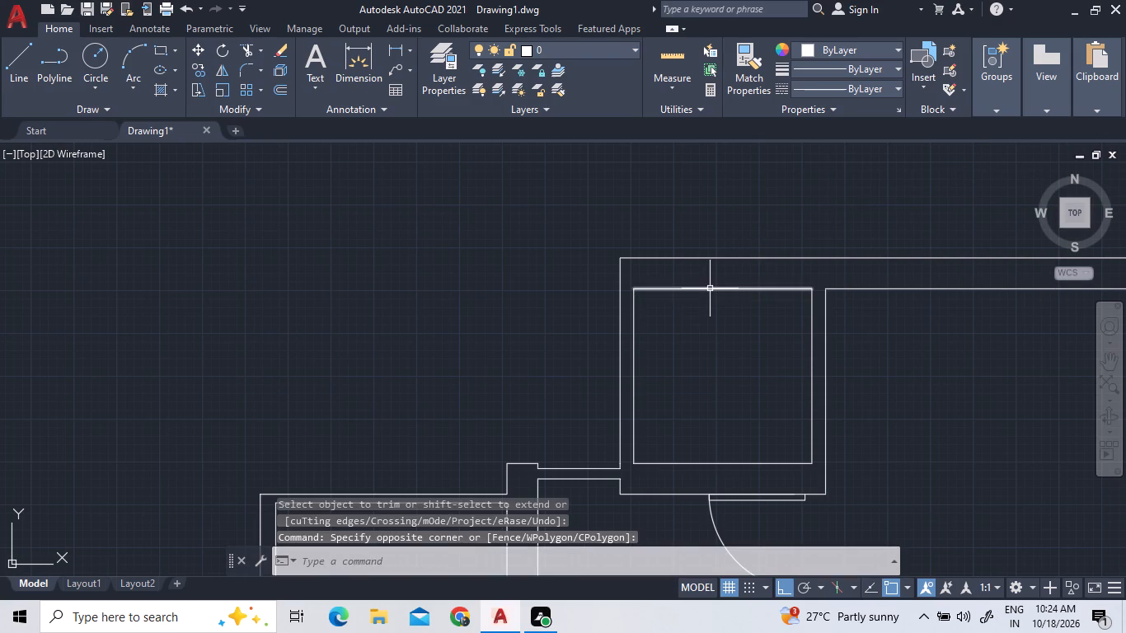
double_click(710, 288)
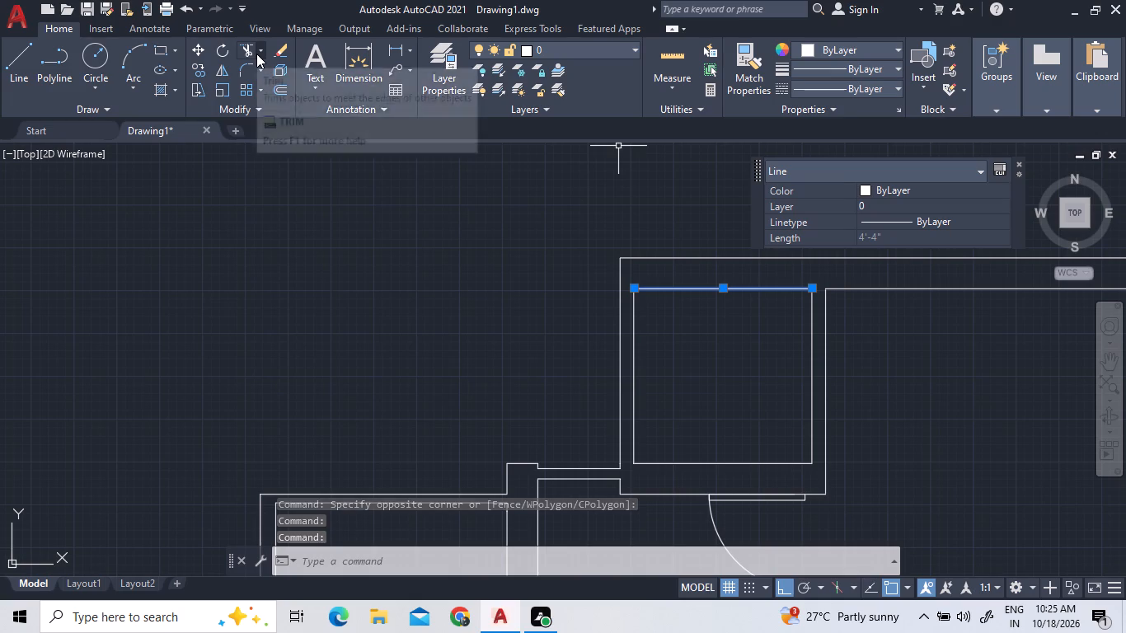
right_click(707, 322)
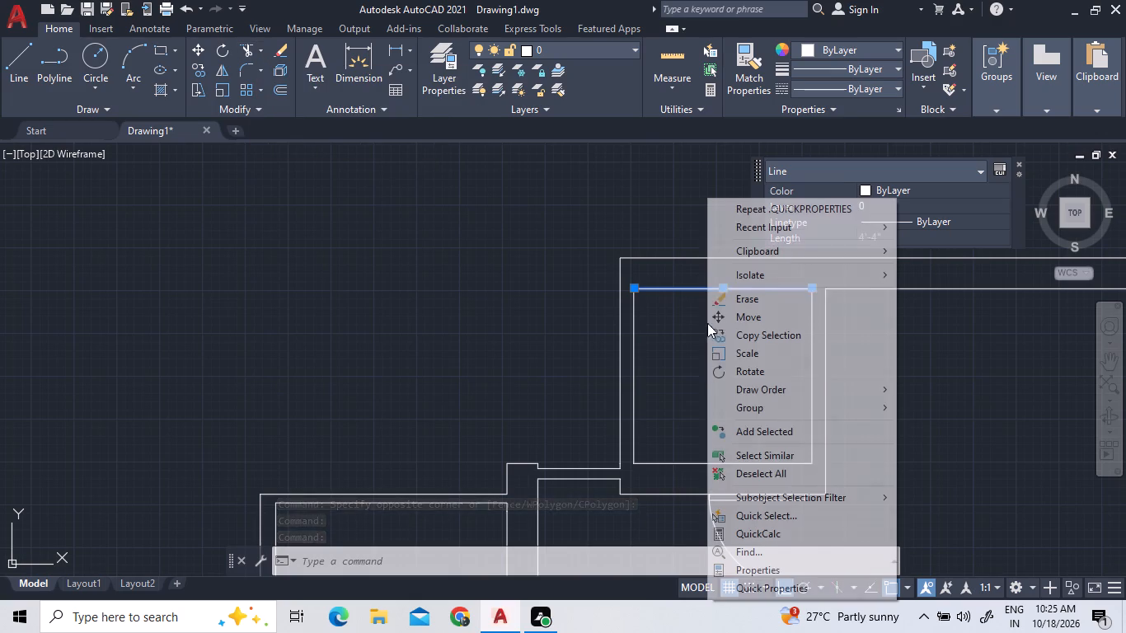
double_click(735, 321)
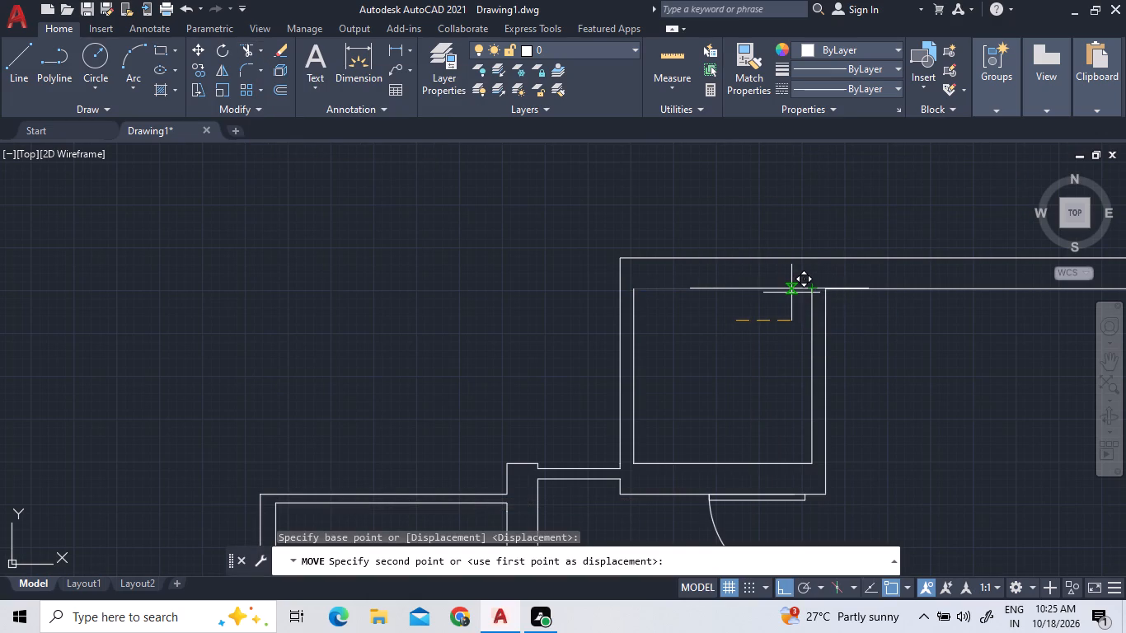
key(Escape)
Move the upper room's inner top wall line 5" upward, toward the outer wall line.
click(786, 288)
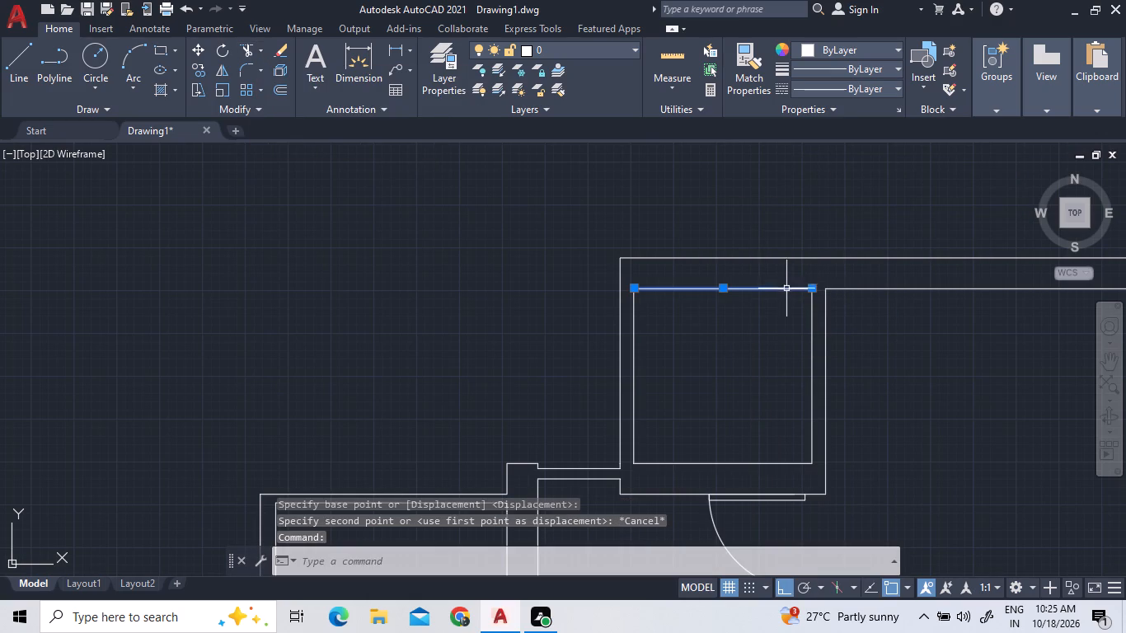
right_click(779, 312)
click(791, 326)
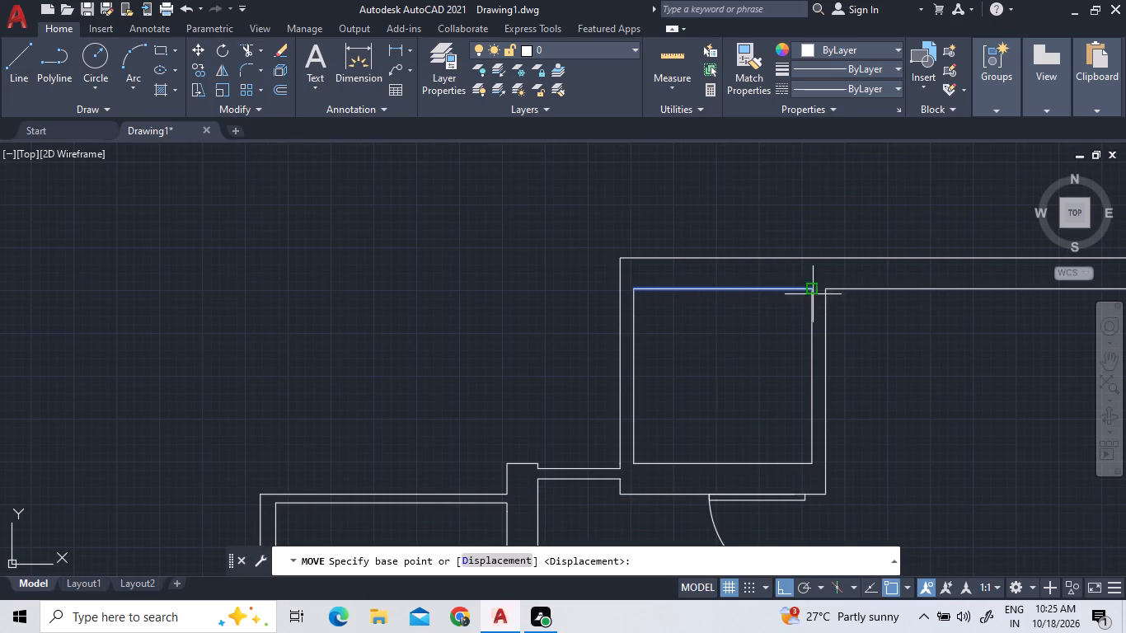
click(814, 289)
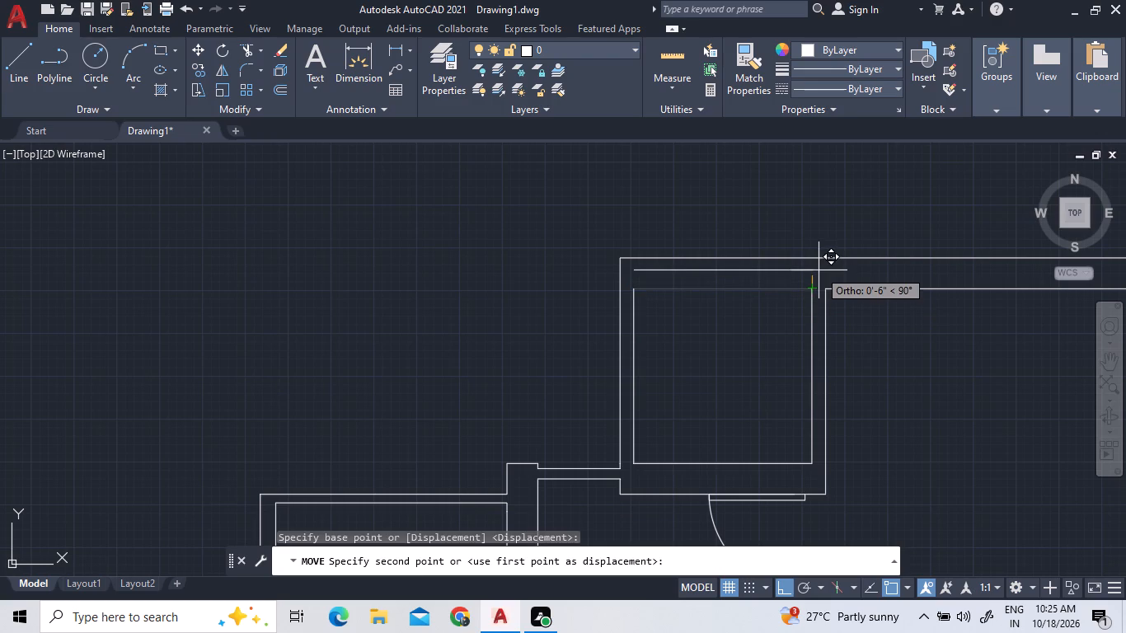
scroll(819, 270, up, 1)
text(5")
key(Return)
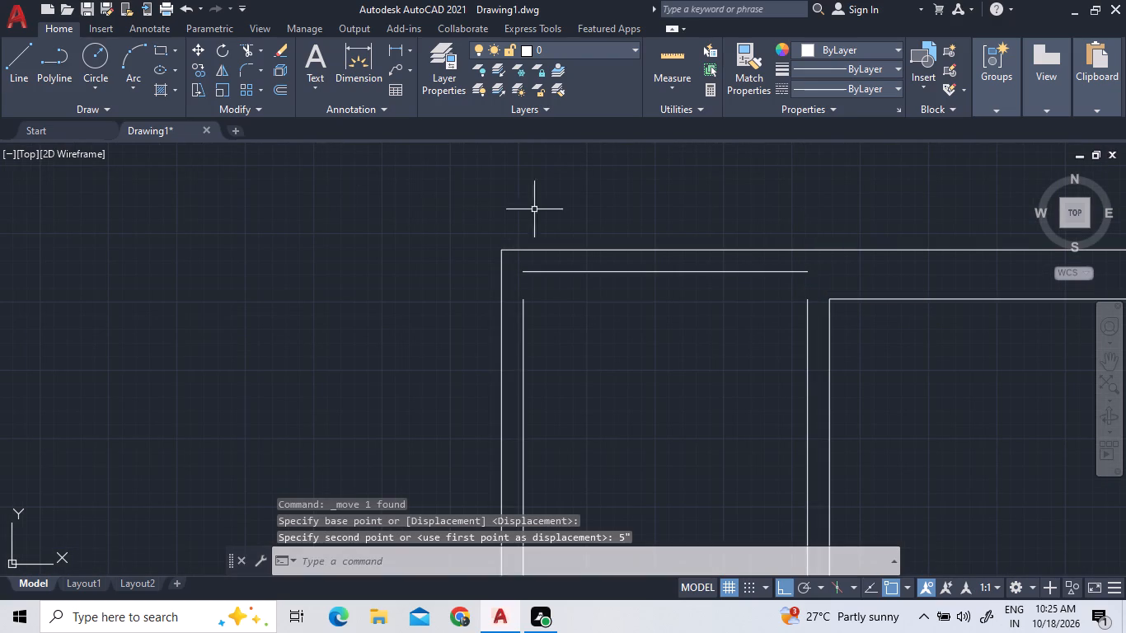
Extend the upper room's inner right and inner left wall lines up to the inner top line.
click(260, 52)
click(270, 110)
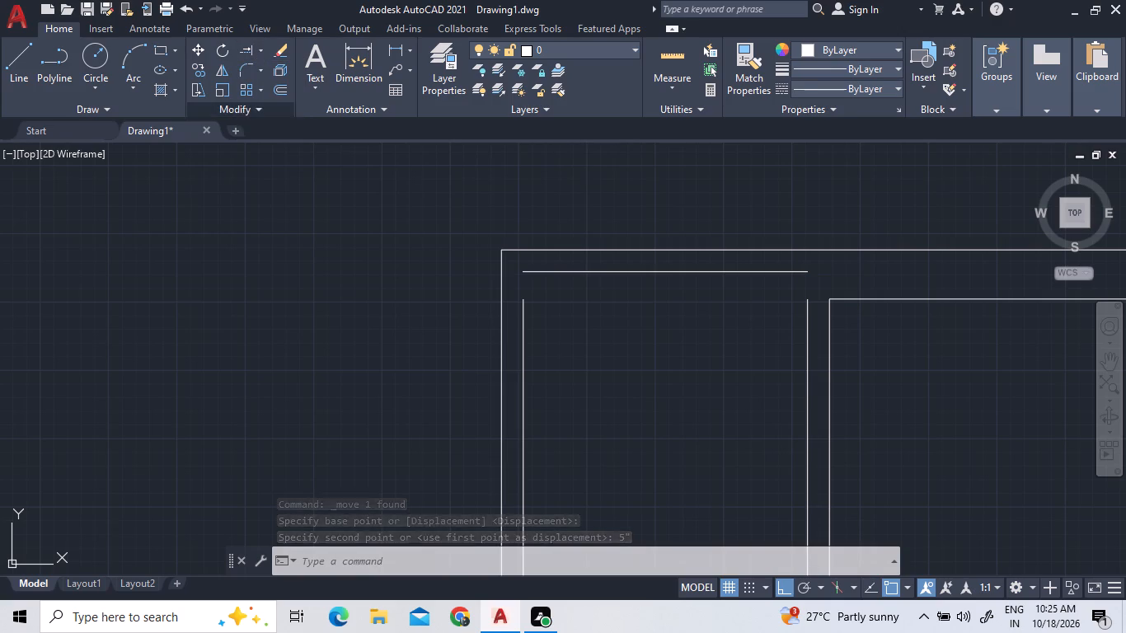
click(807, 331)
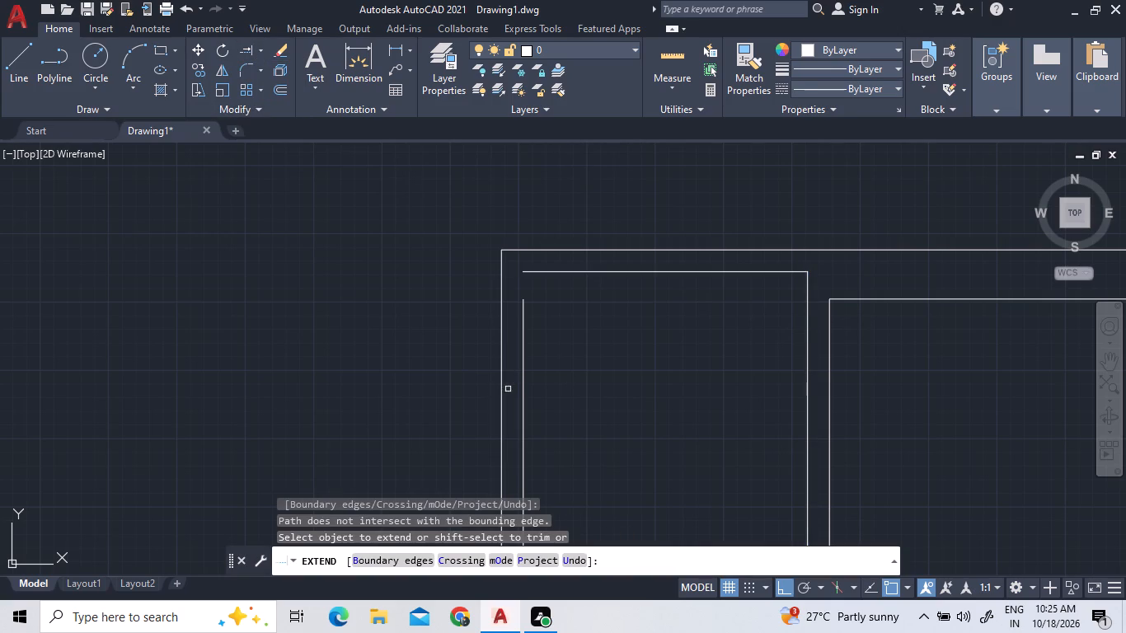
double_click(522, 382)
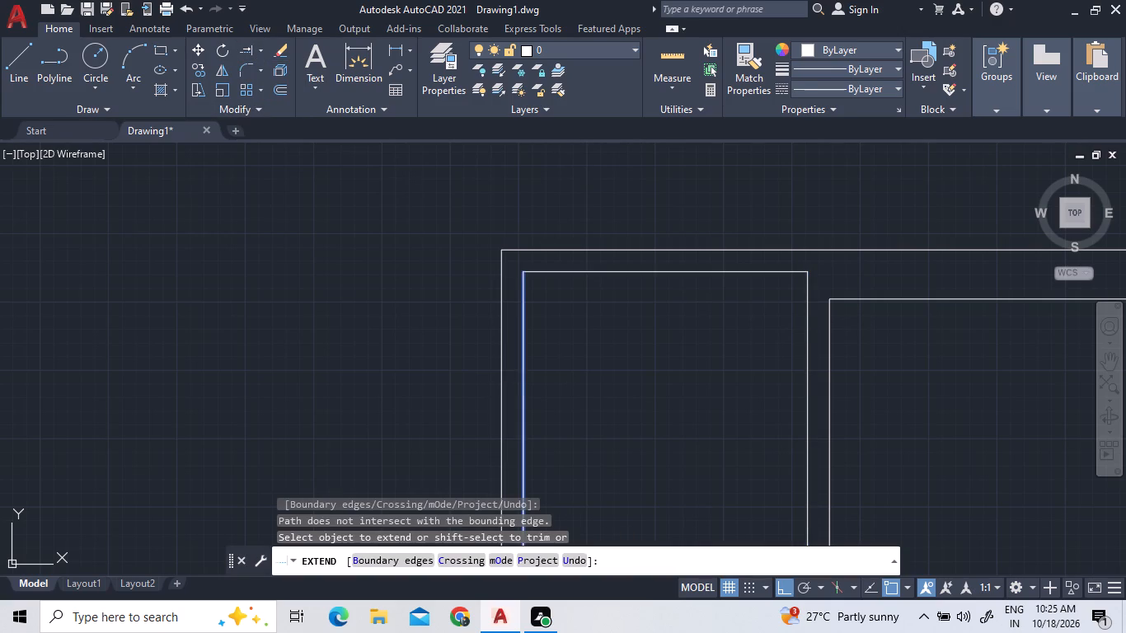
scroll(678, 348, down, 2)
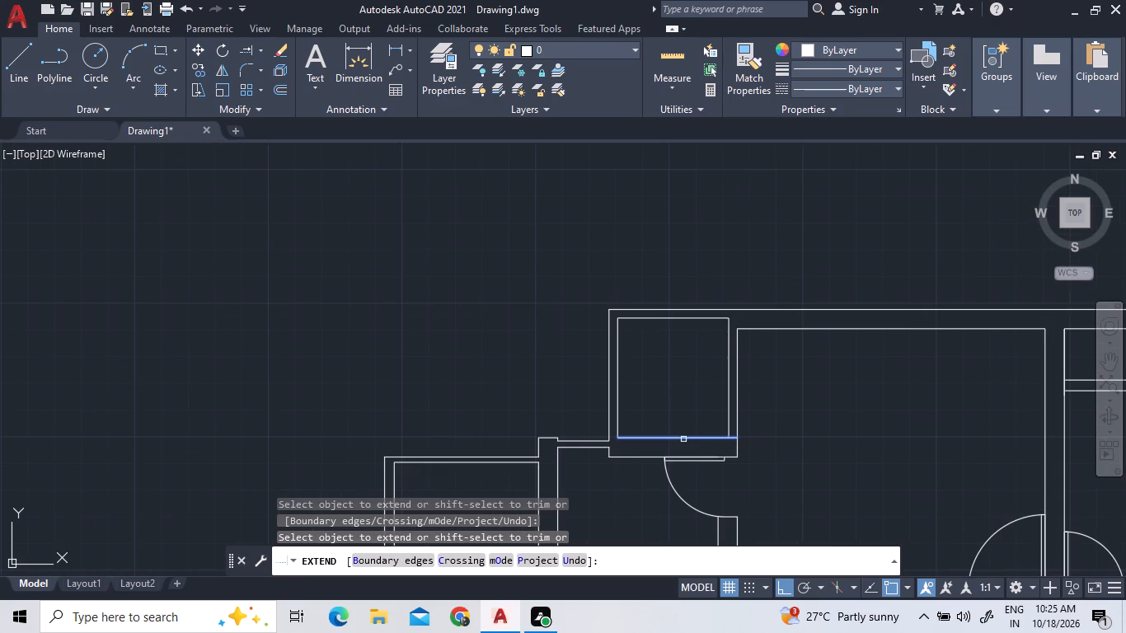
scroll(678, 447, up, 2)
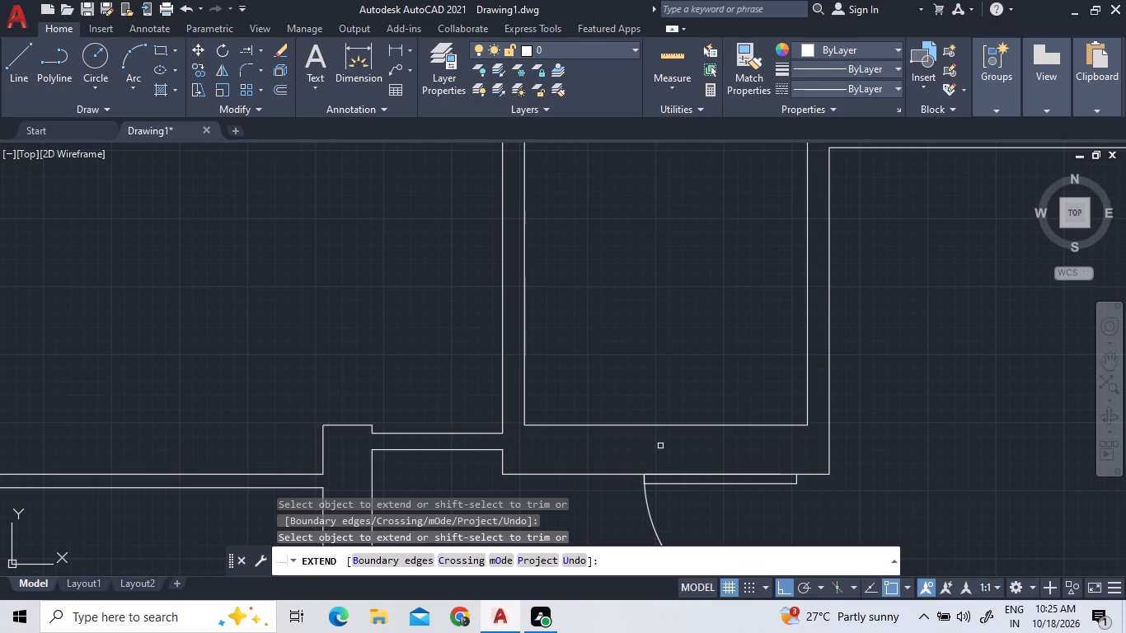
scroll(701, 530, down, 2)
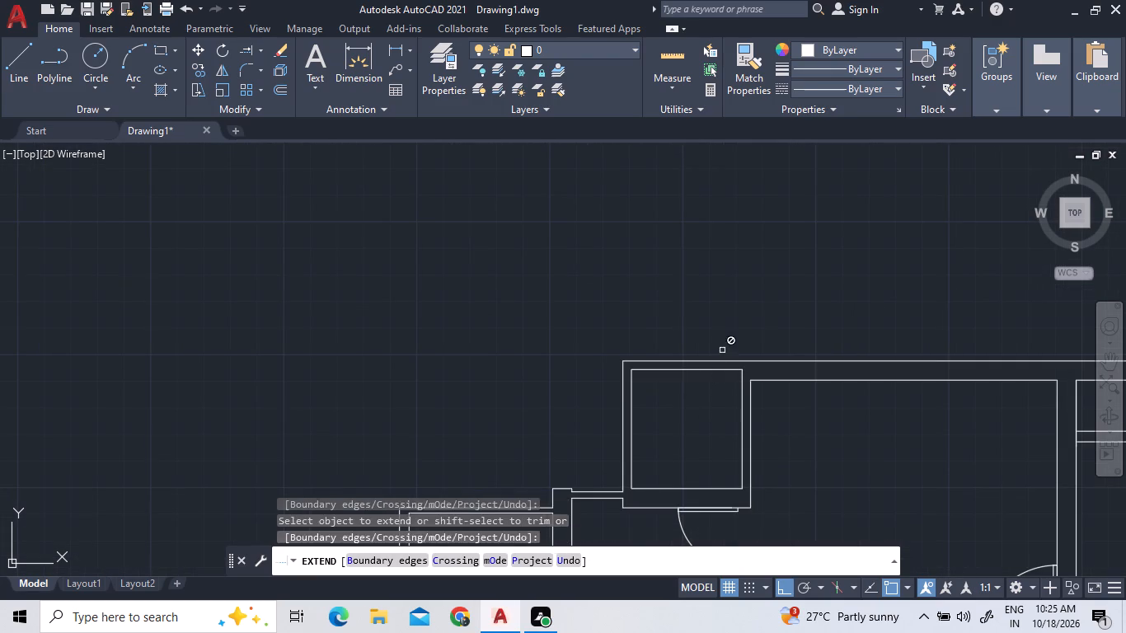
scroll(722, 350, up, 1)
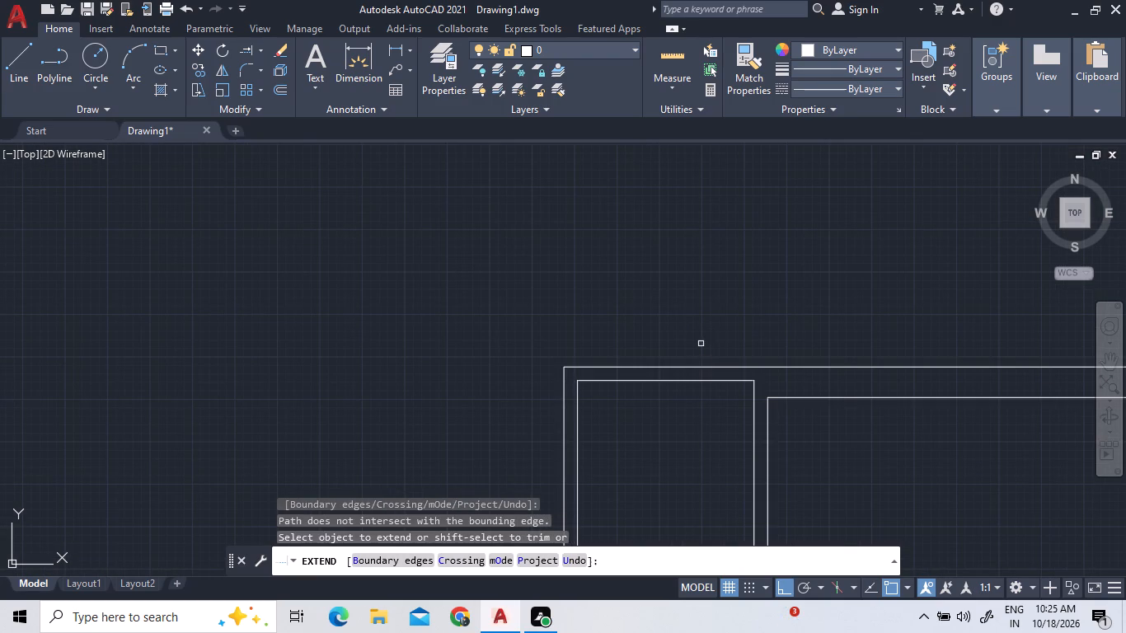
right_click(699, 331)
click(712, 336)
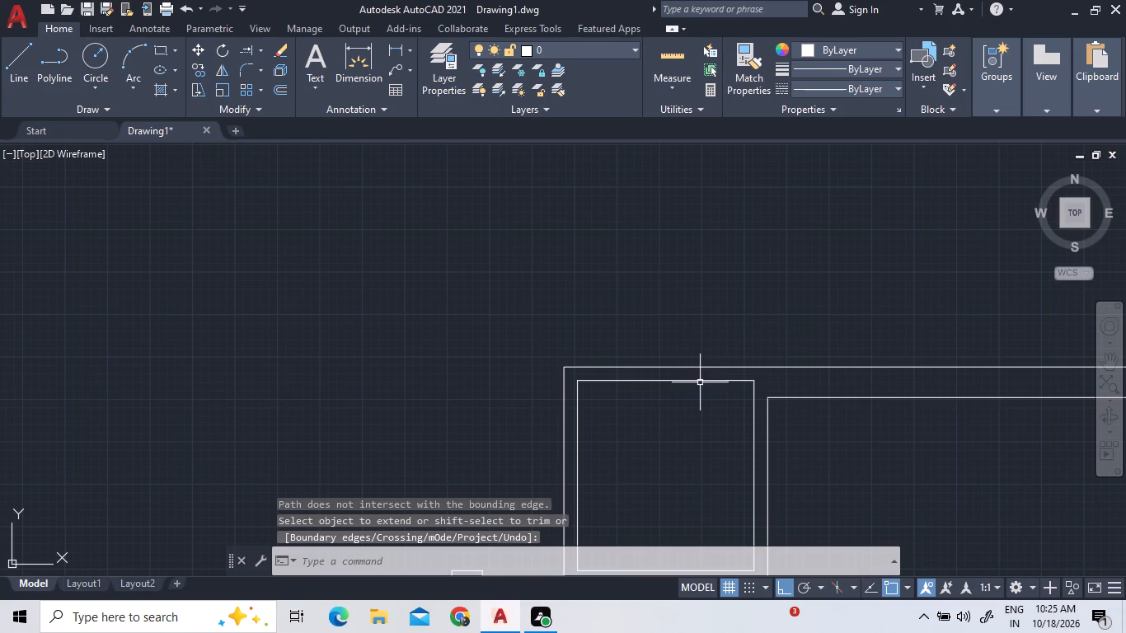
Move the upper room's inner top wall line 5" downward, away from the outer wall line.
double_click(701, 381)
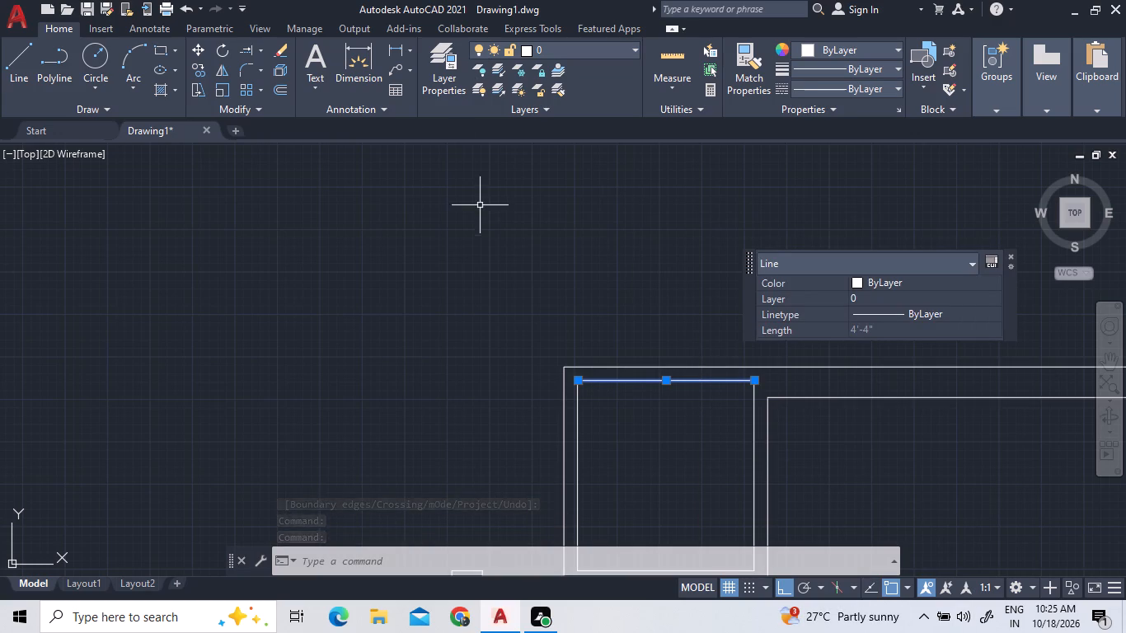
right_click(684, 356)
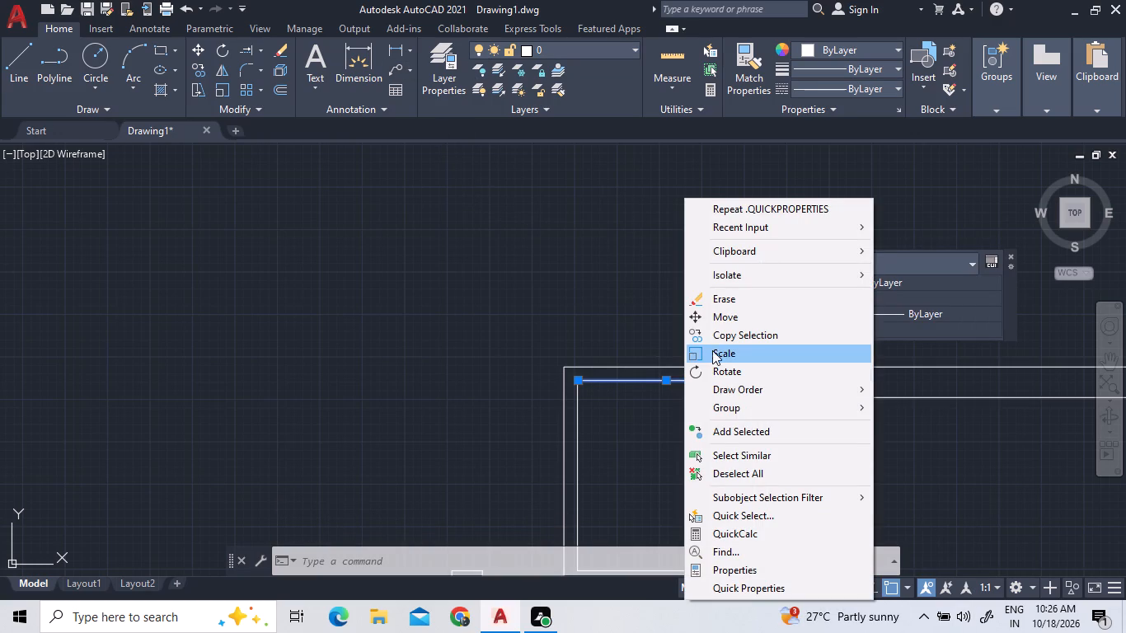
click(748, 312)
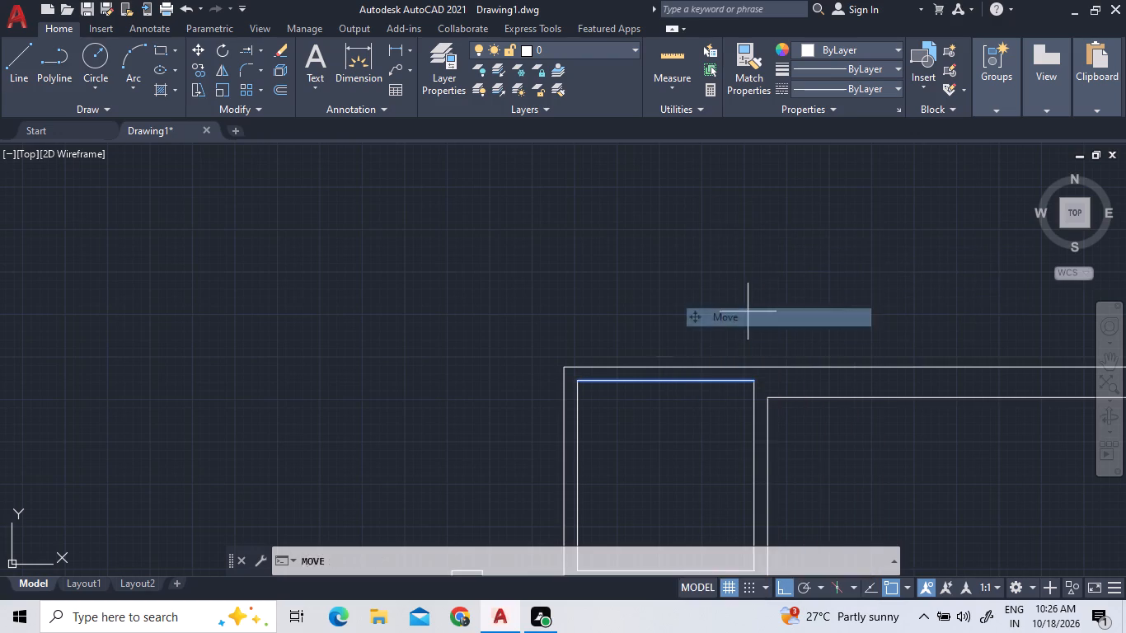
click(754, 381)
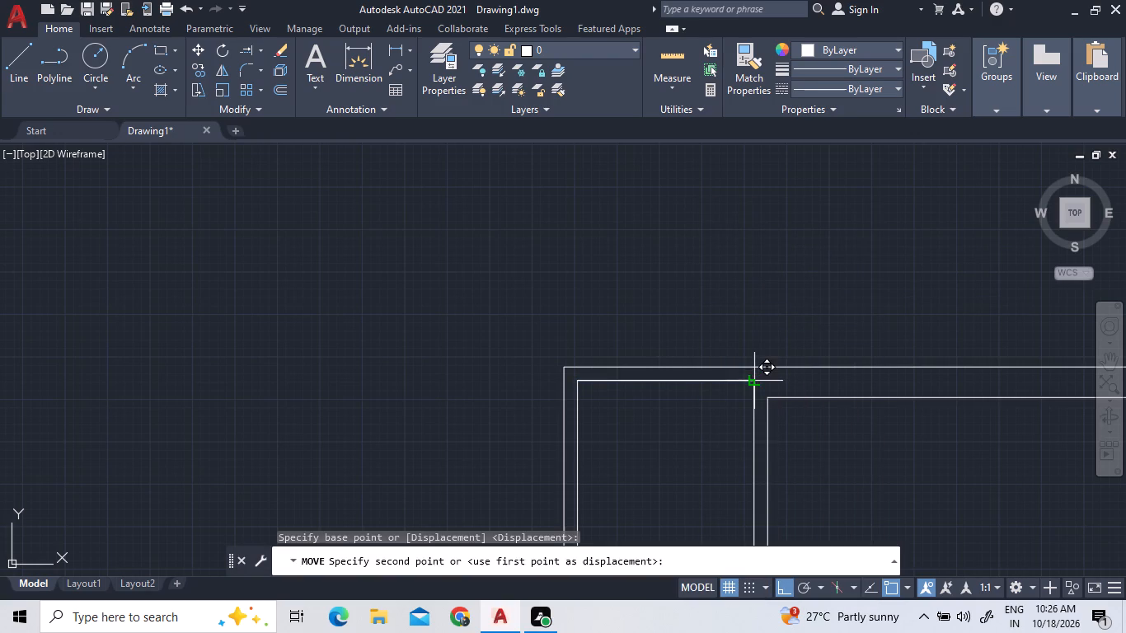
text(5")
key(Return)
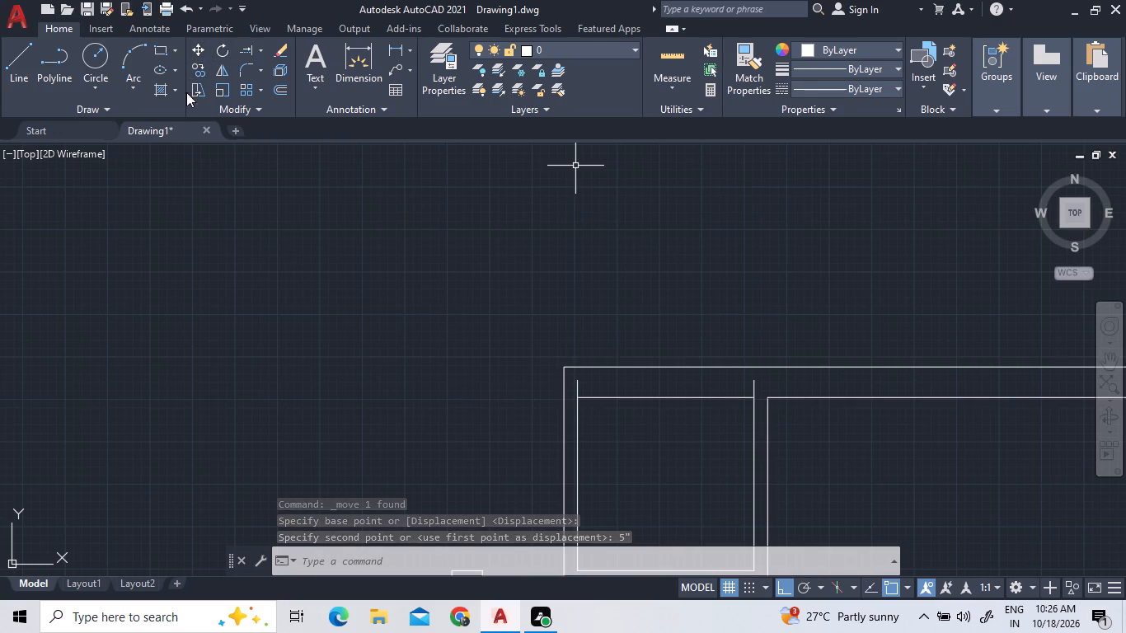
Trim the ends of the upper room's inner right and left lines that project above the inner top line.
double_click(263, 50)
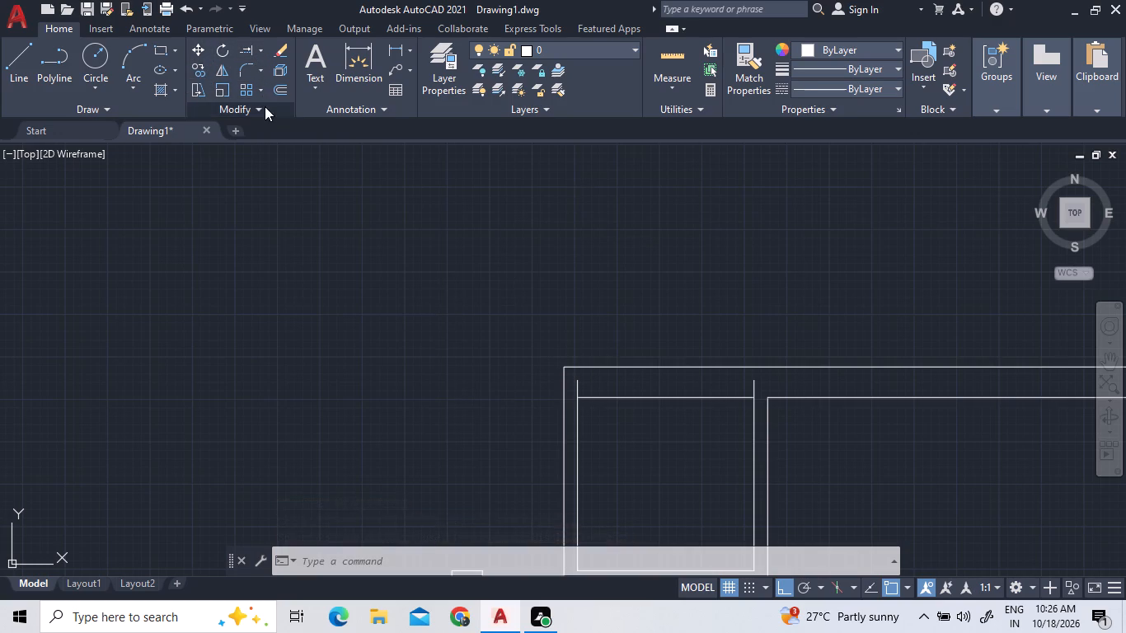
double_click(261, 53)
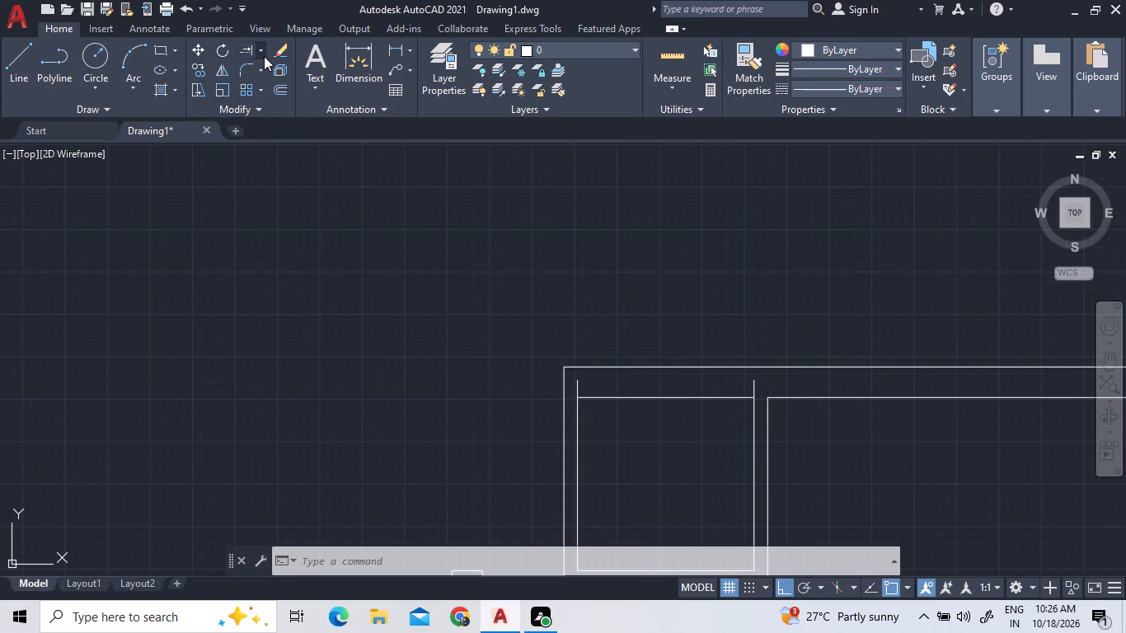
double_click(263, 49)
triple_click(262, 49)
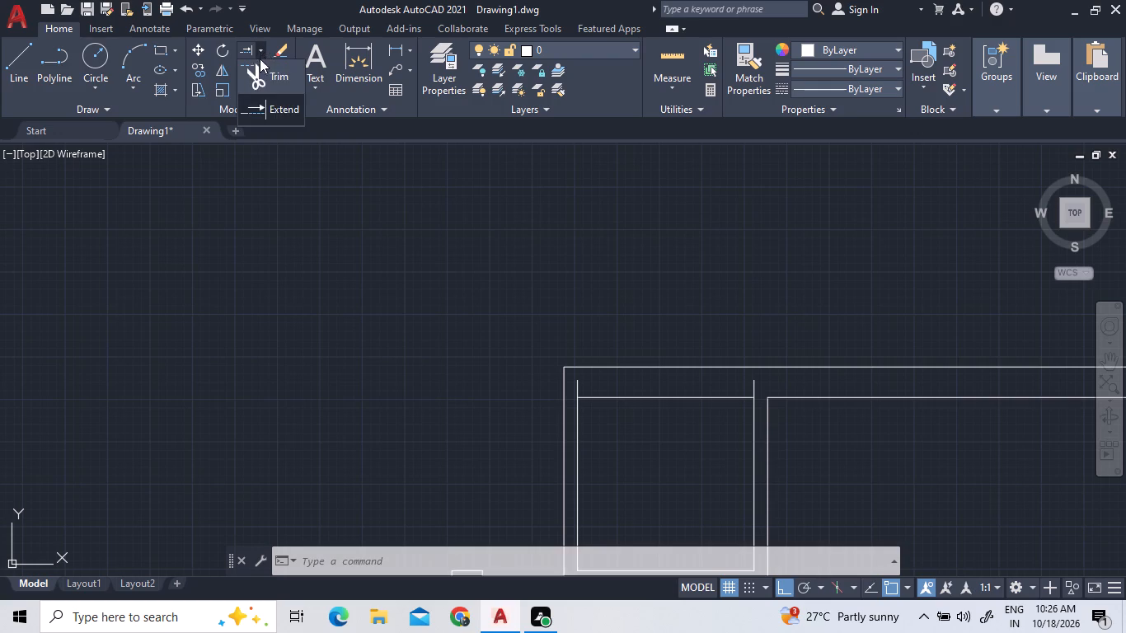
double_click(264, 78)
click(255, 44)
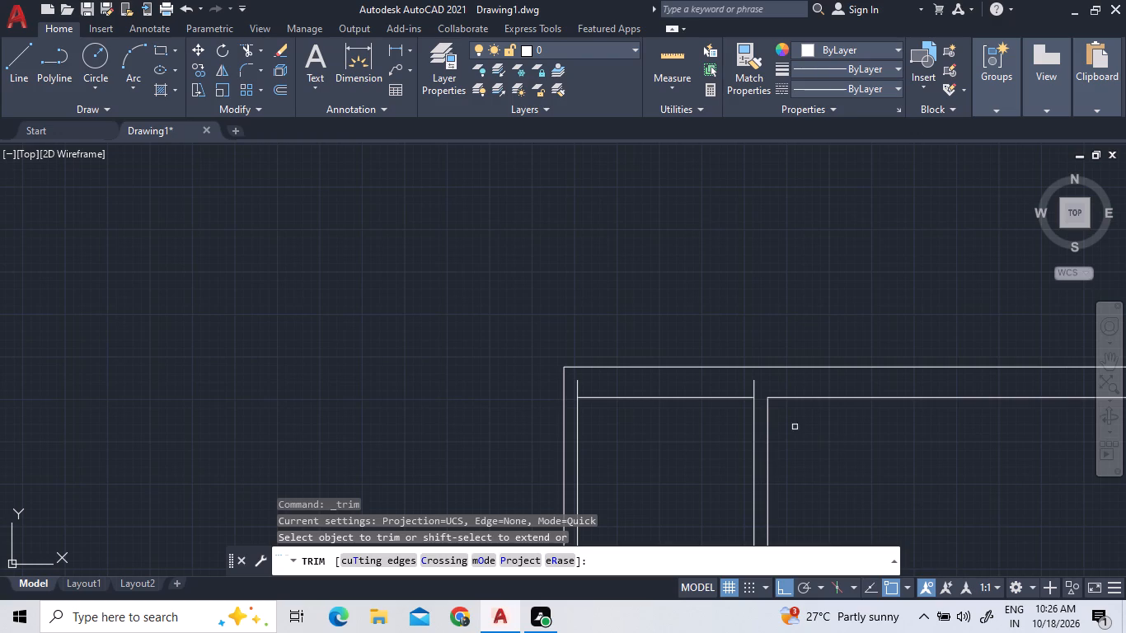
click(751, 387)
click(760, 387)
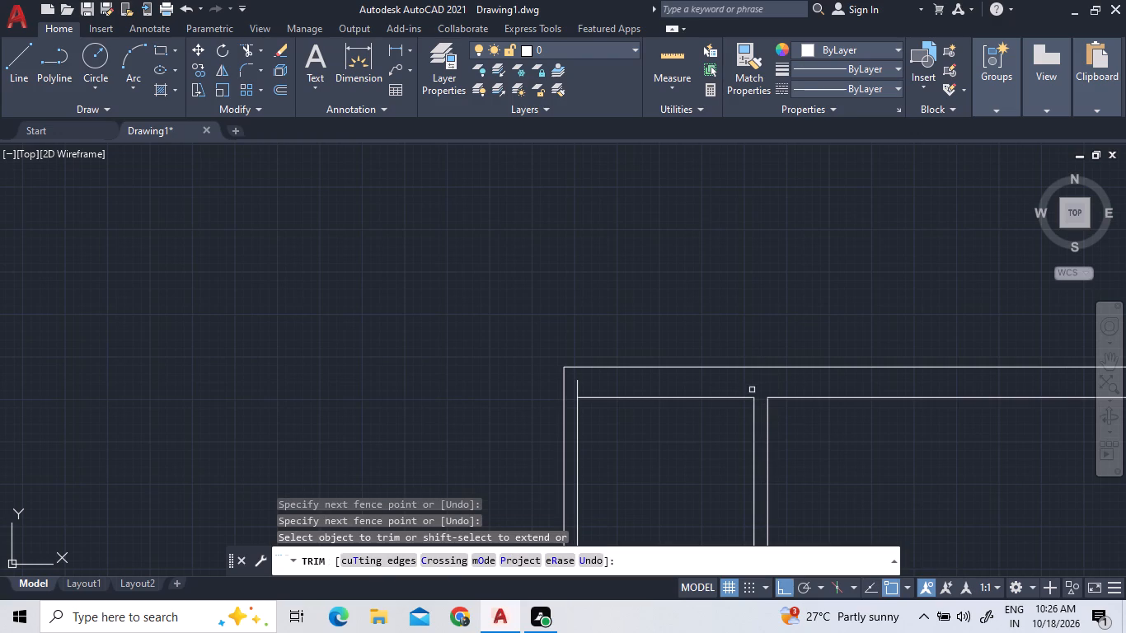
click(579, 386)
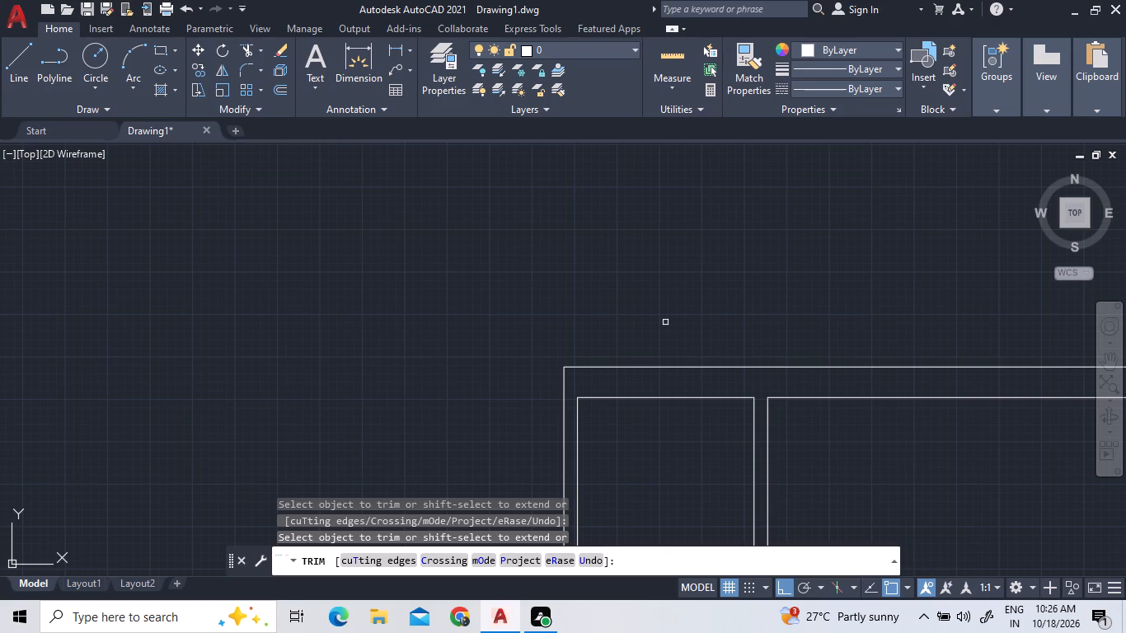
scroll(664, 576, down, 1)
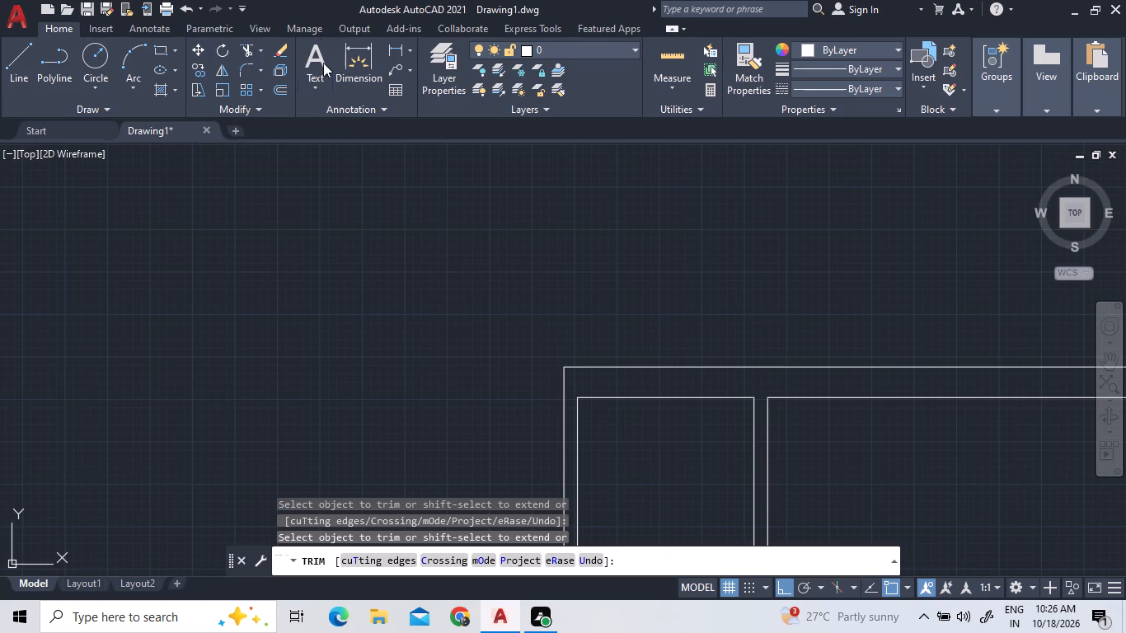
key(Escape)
Delete the spare door lying outside the floor plan, beyond its right outer wall.
scroll(554, 268, down, 3)
scroll(620, 278, up, 1)
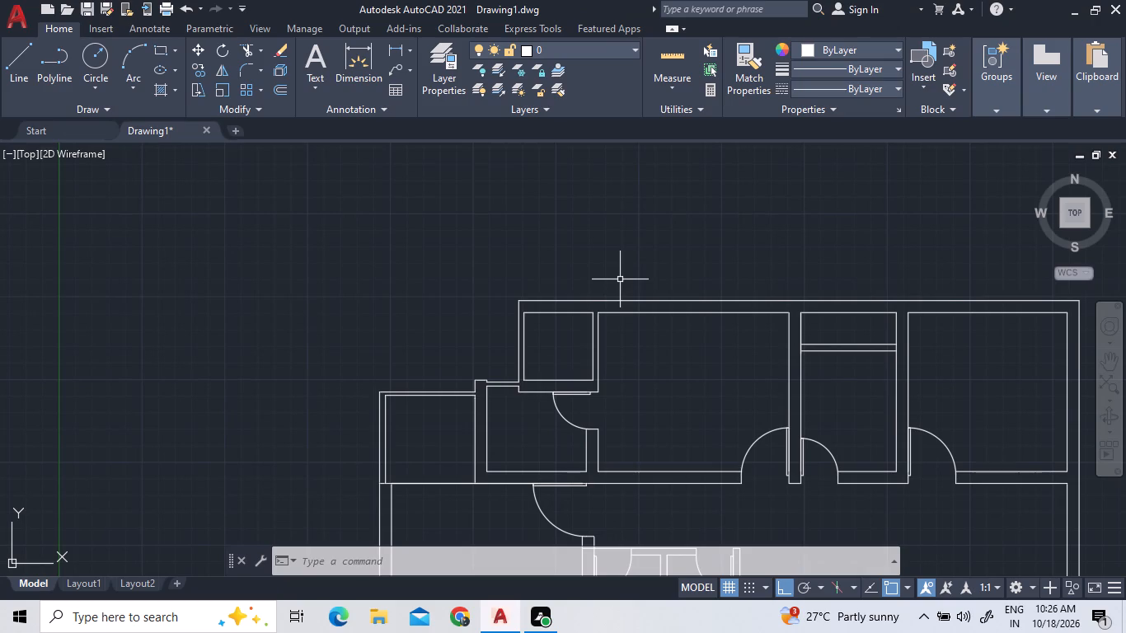
scroll(608, 324, down, 2)
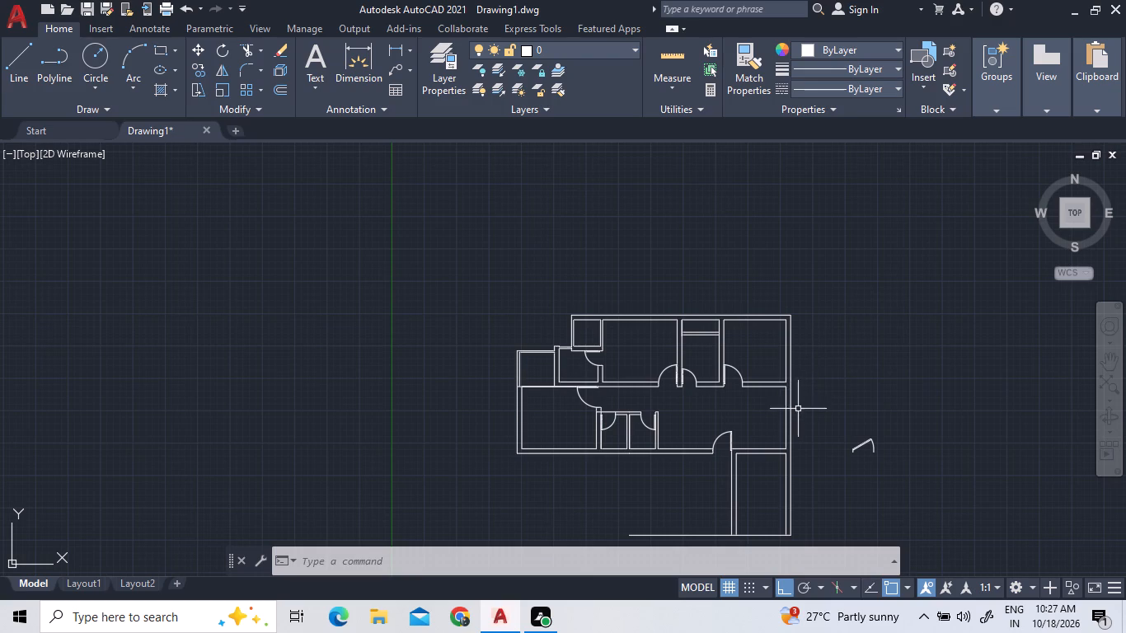
scroll(797, 410, up, 1)
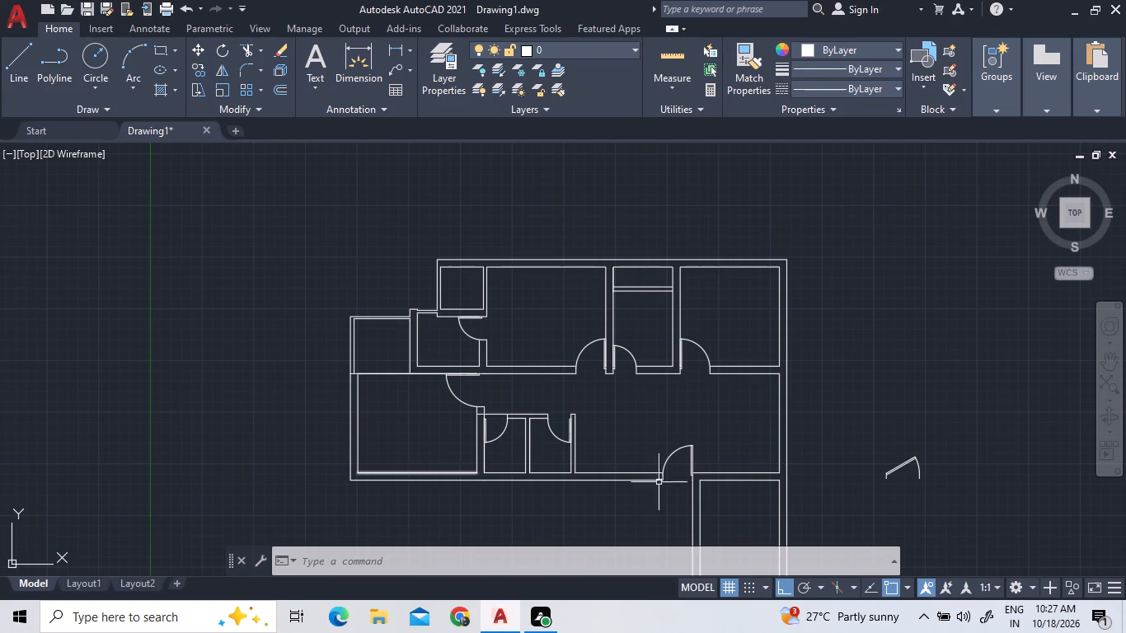
click(909, 497)
double_click(844, 439)
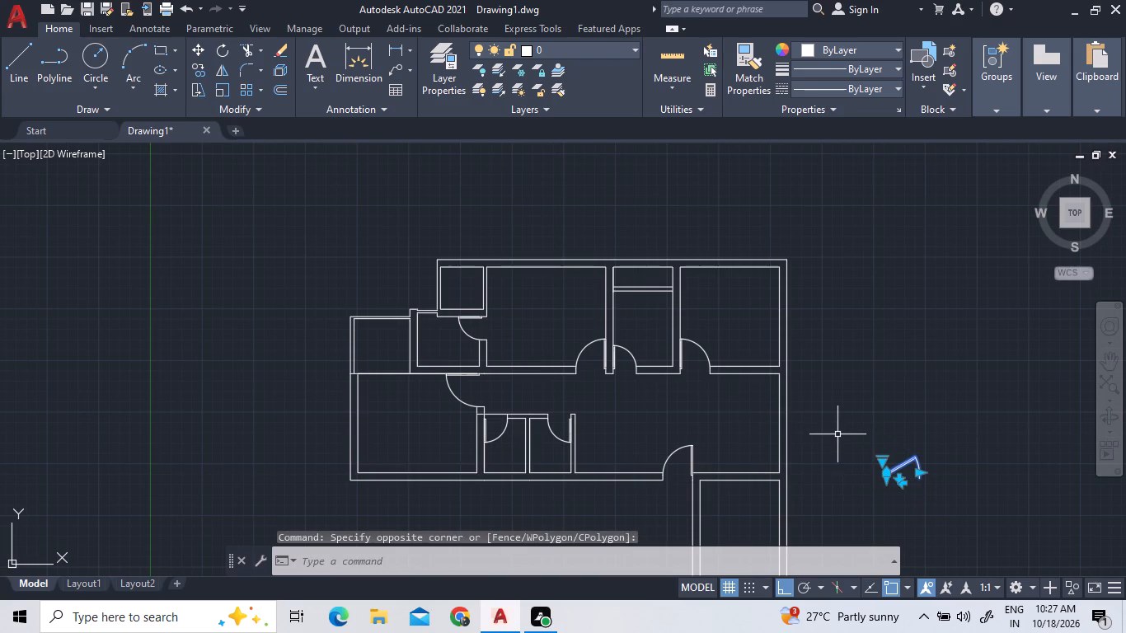
key(Delete)
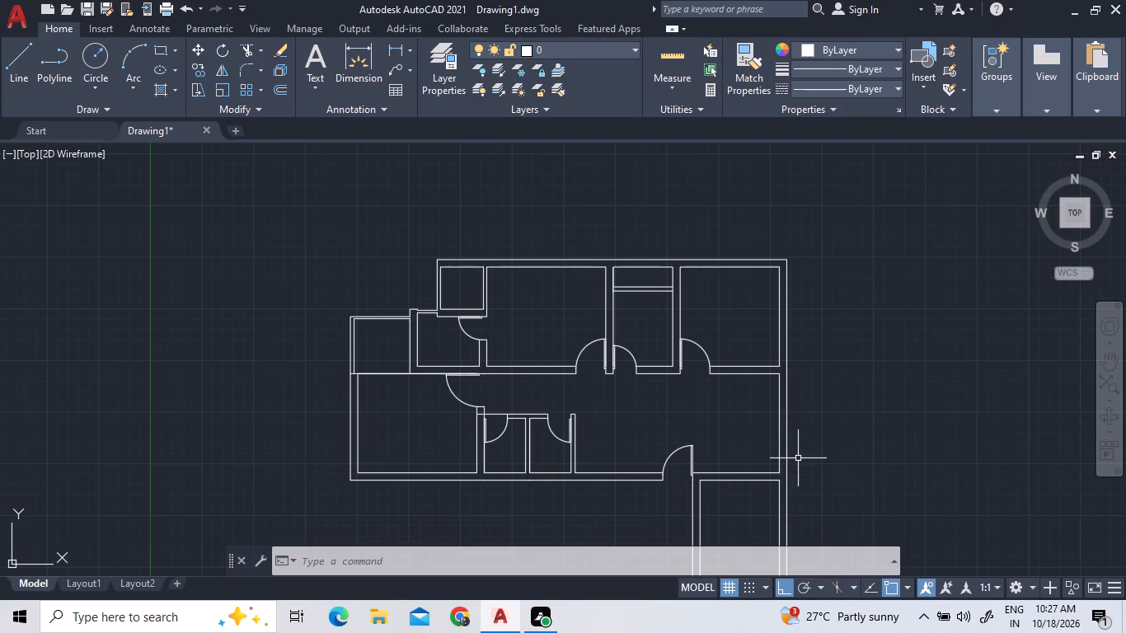
Draw a rectangle 9" long and 3' wide in the empty space outside the floor plan, beyond its right outer wall.
scroll(798, 458, up, 2)
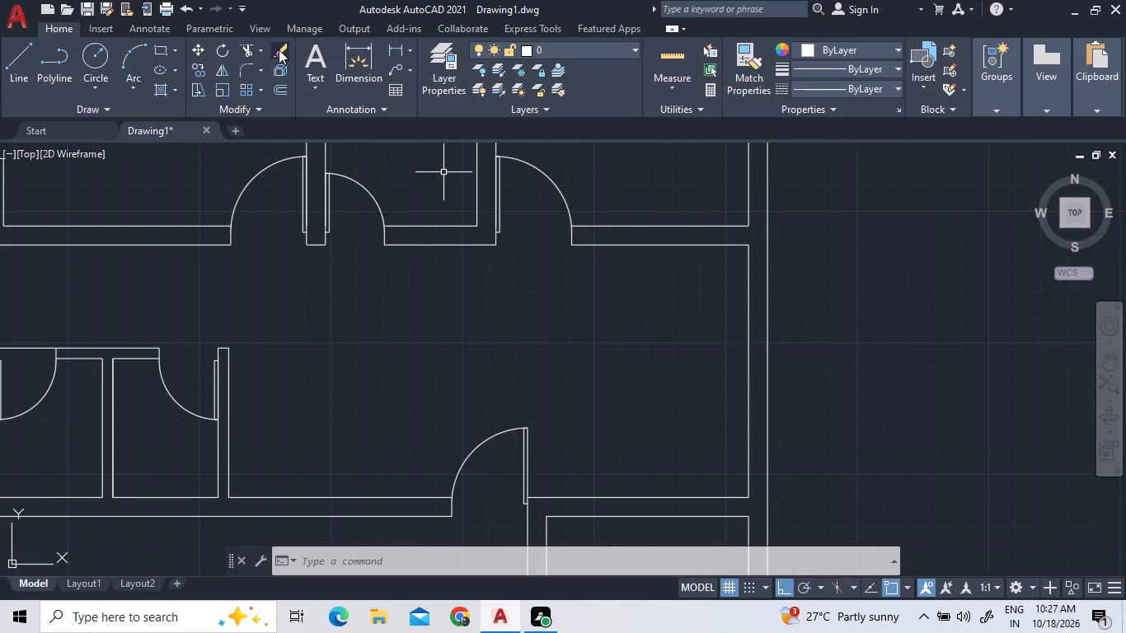
click(166, 46)
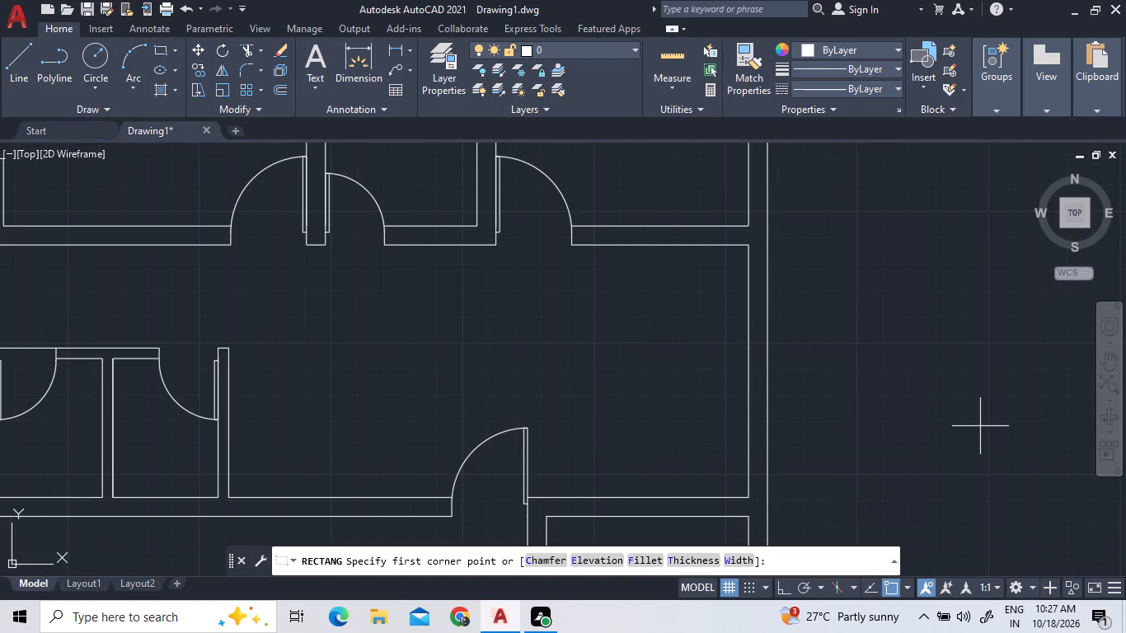
scroll(900, 399, down, 4)
middle_drag(862, 390, 861, 390)
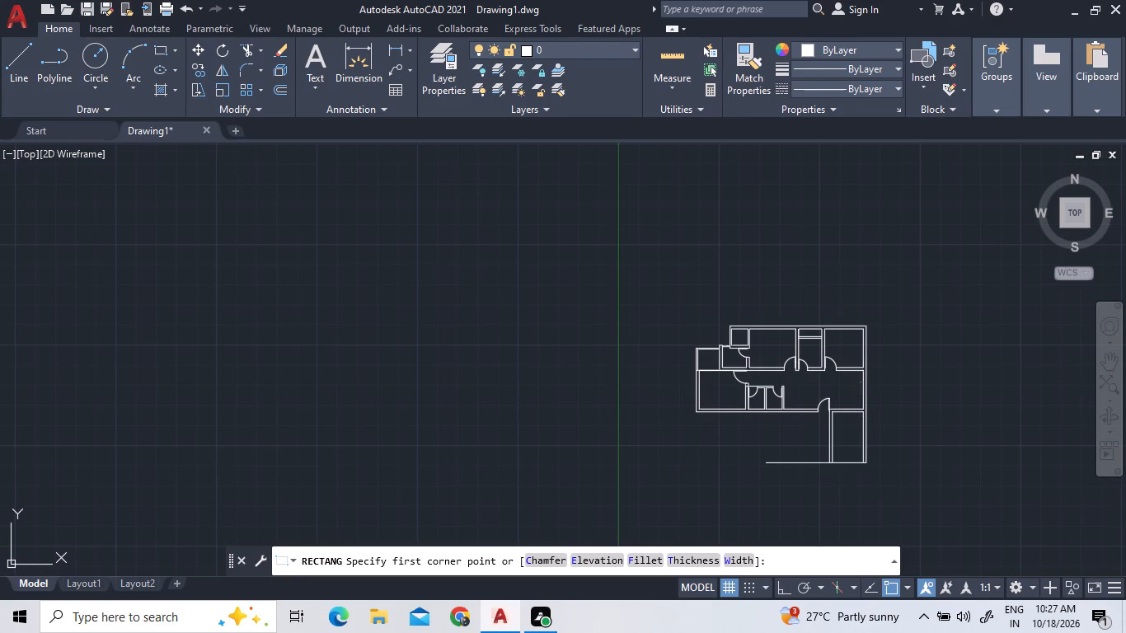
middle_drag(861, 390, 553, 341)
click(620, 299)
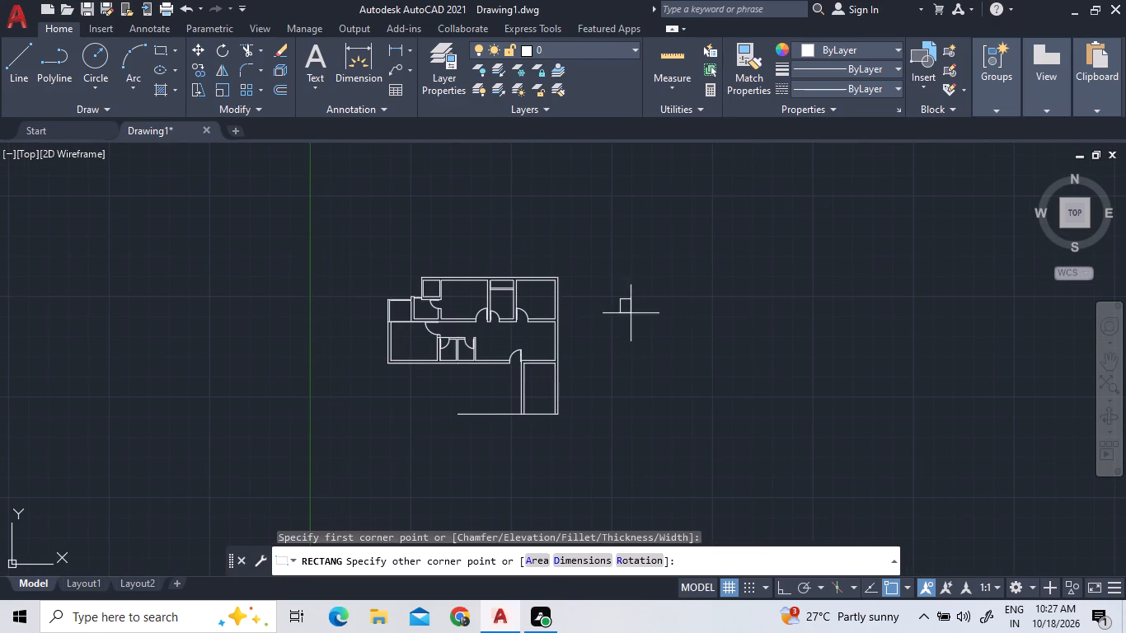
text(d)
key(space)
text(3')
key(BackSpace)
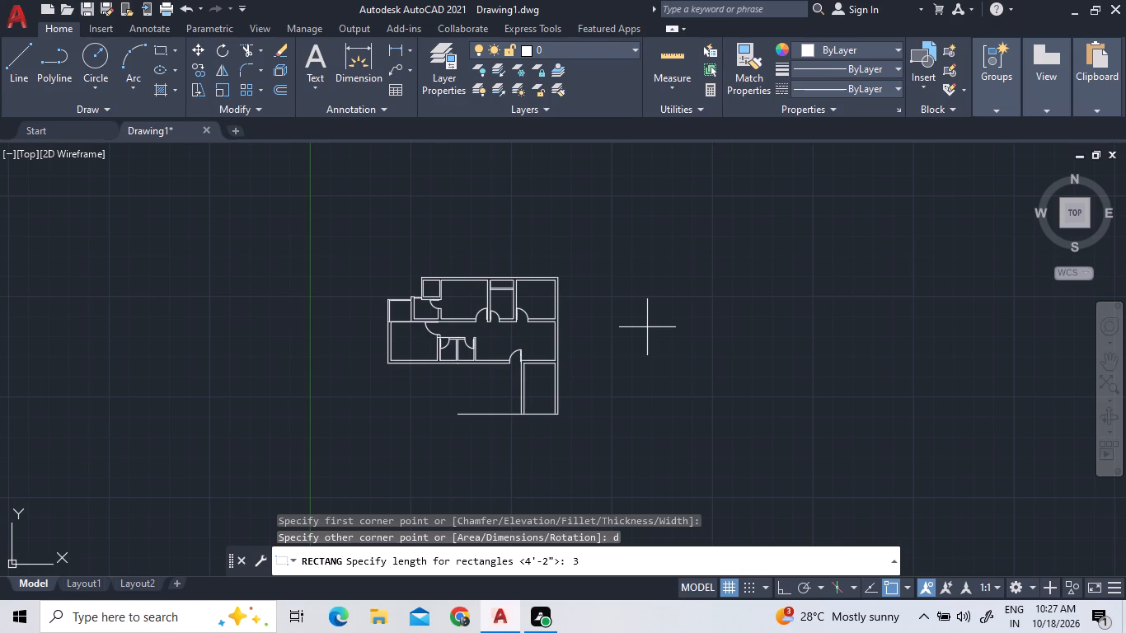
key(BackSpace)
text(9")
key(Return)
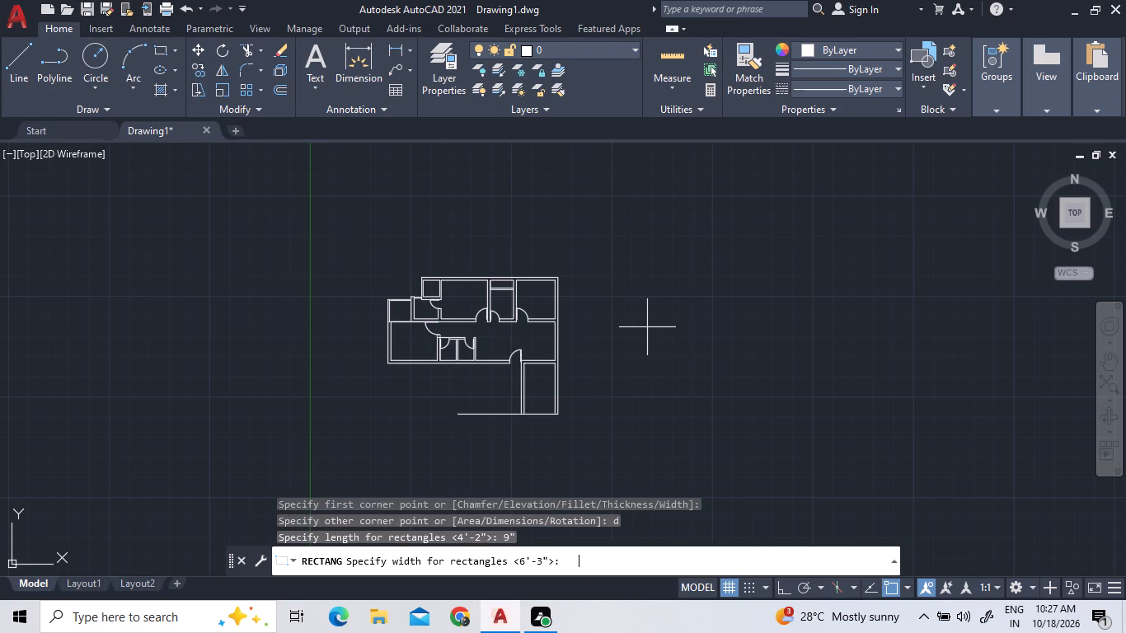
text(3')
key(Return)
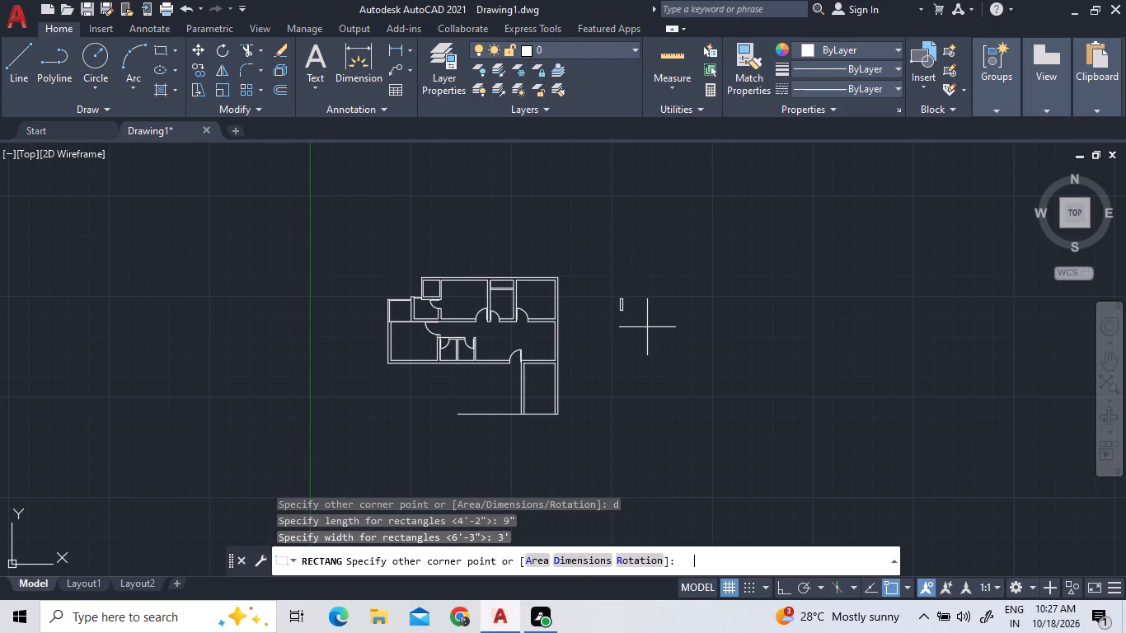
double_click(667, 297)
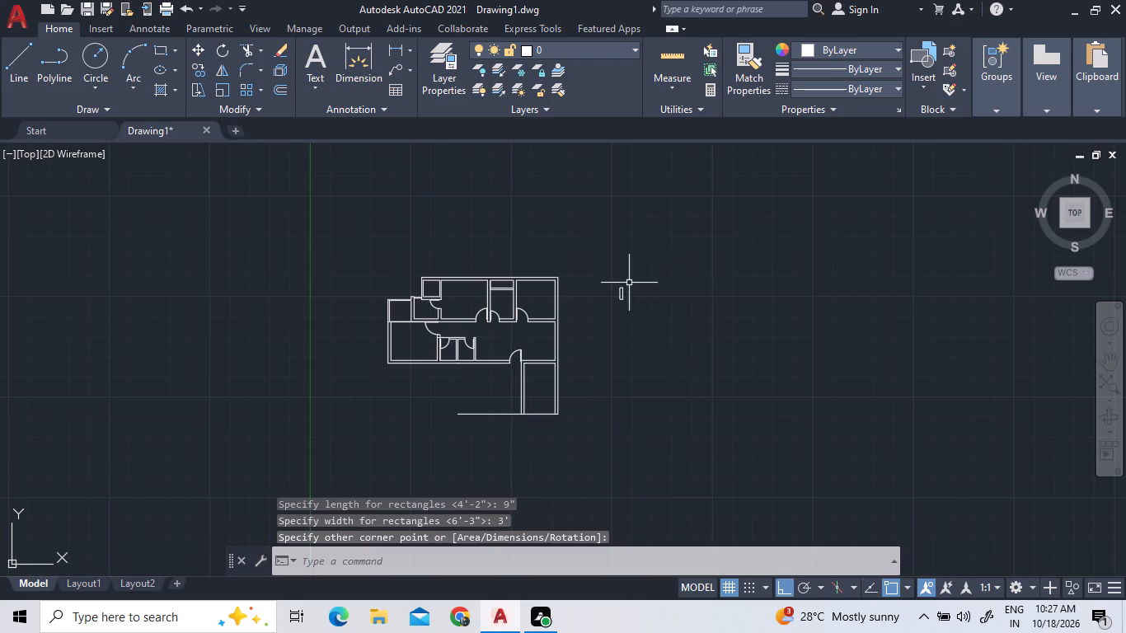
Draw a vertical centre line in the new rectangle from its top edge's midpoint to its bottom edge's midpoint.
scroll(618, 288, up, 6)
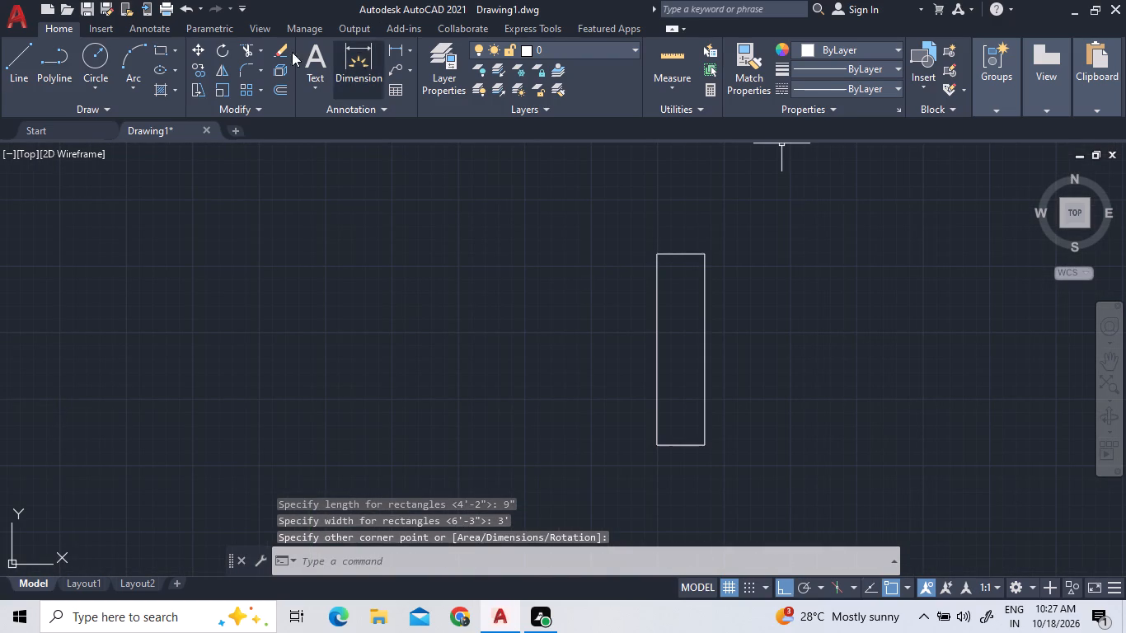
click(26, 63)
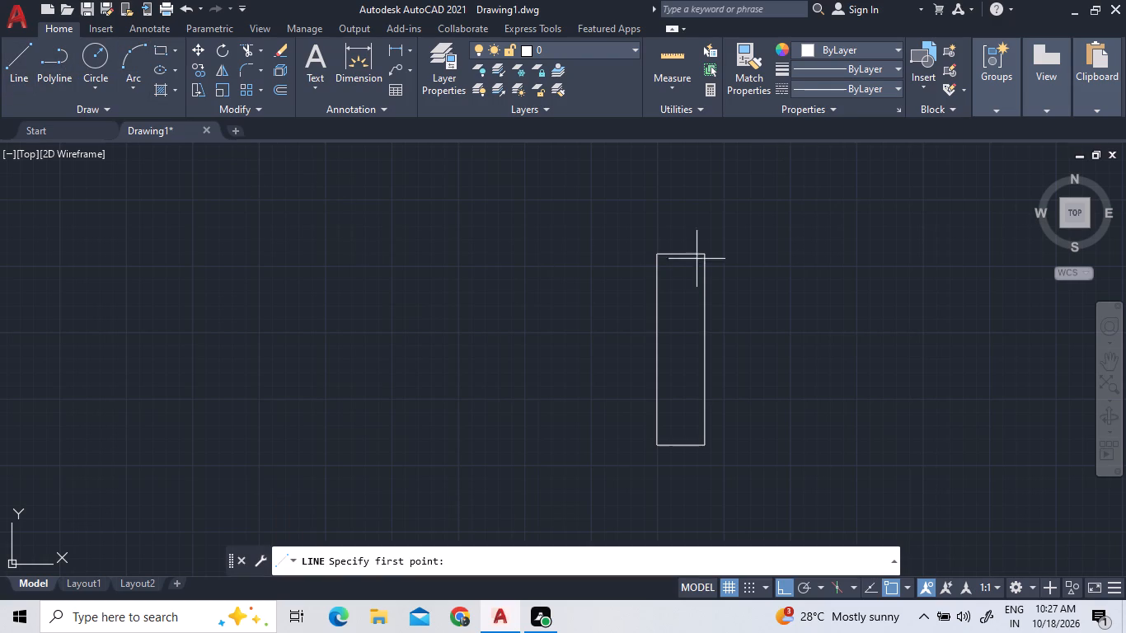
click(681, 252)
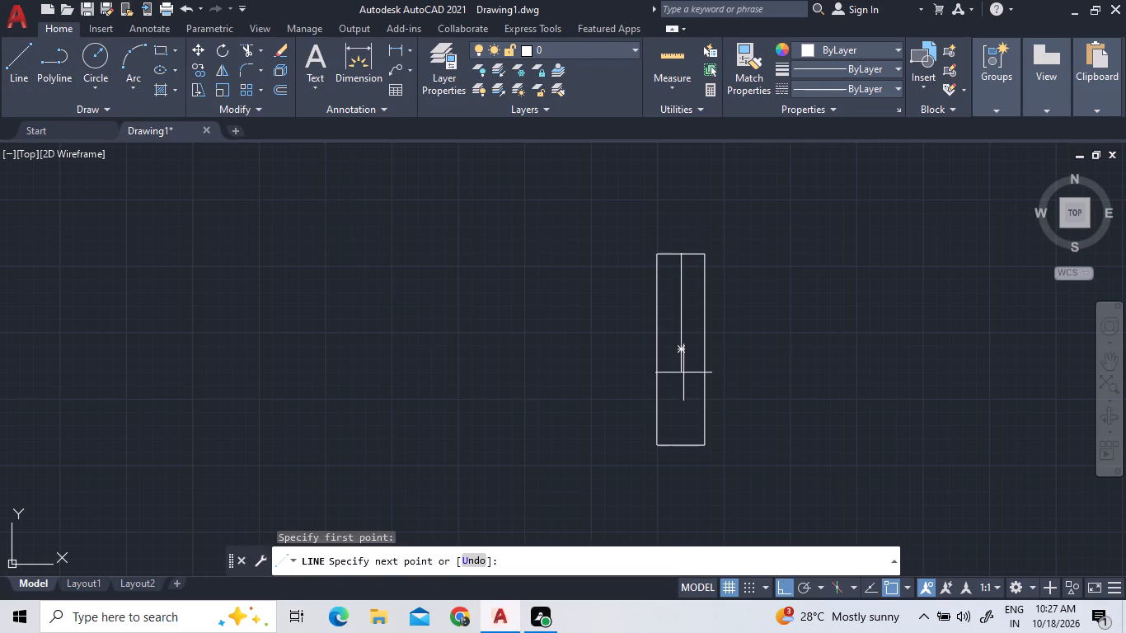
click(681, 445)
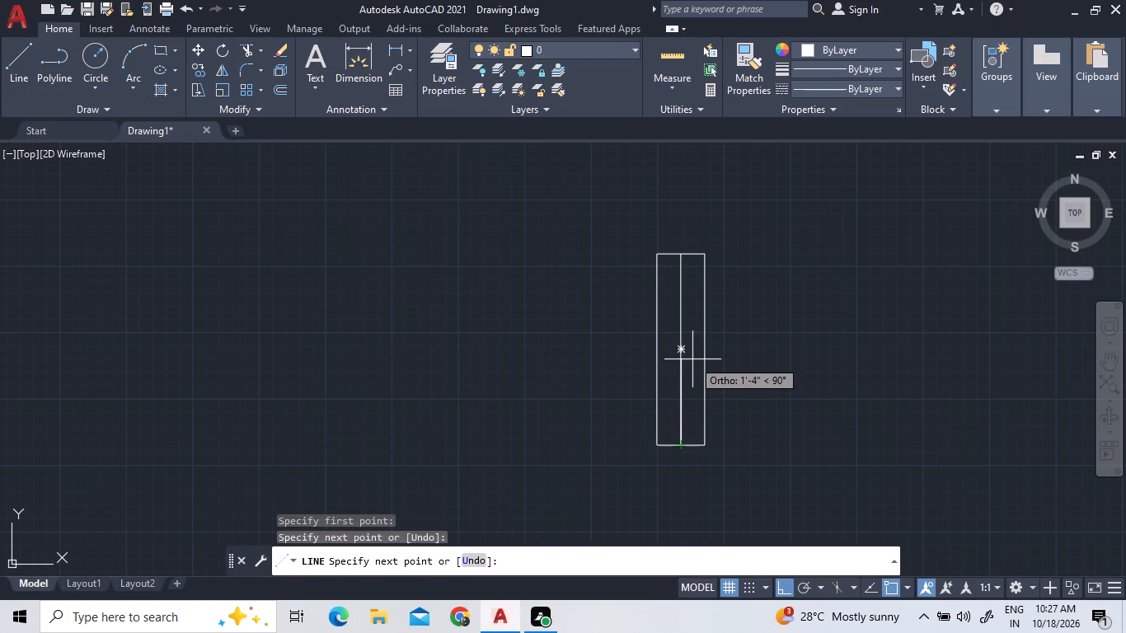
key(Escape)
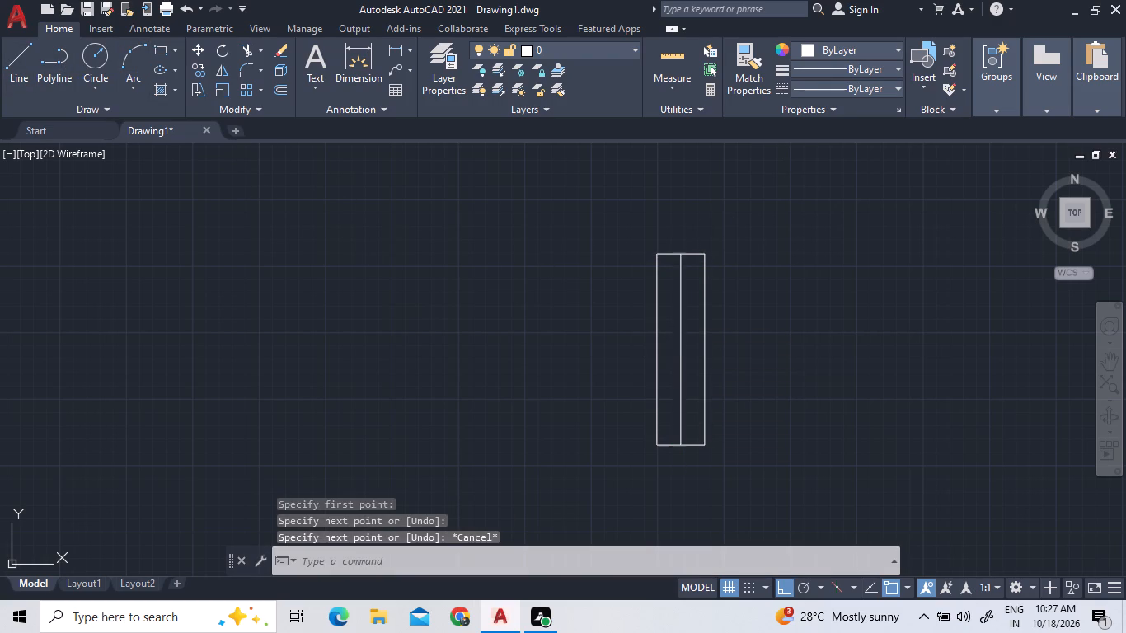
Offset the rectangle's centre line 2" to each side to complete the window symbol.
click(680, 356)
double_click(272, 91)
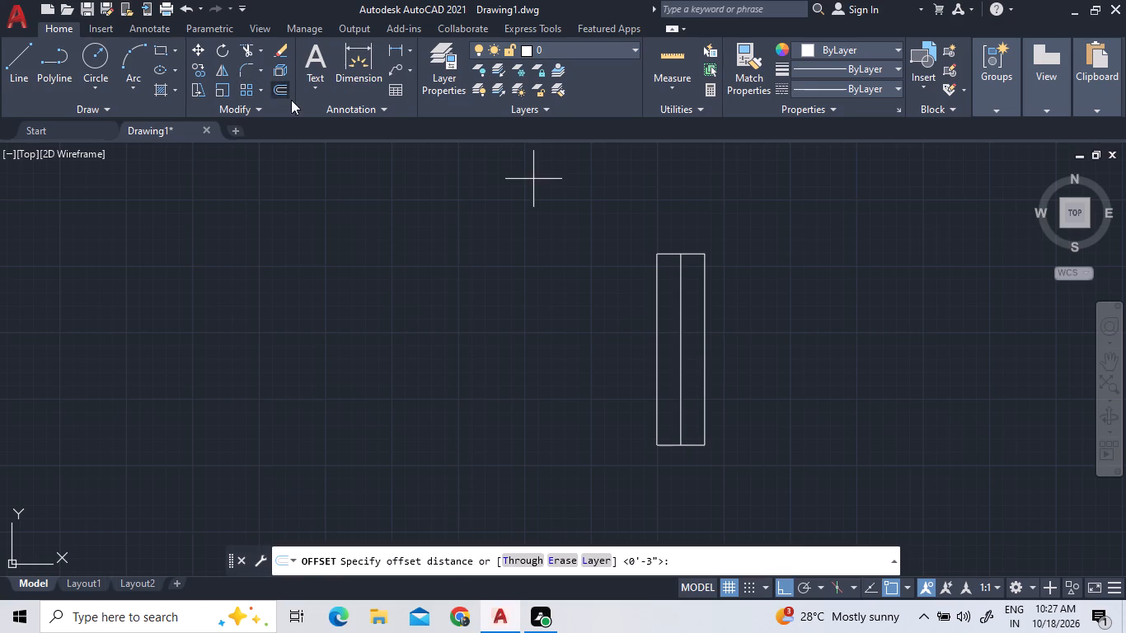
double_click(682, 350)
text(2")
key(Return)
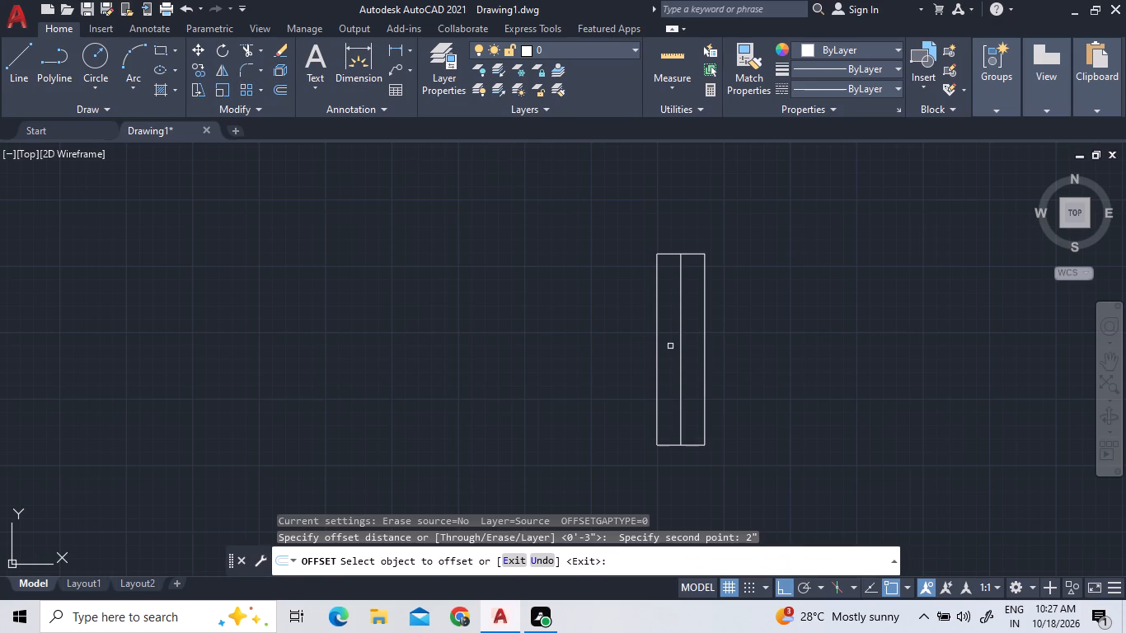
double_click(681, 344)
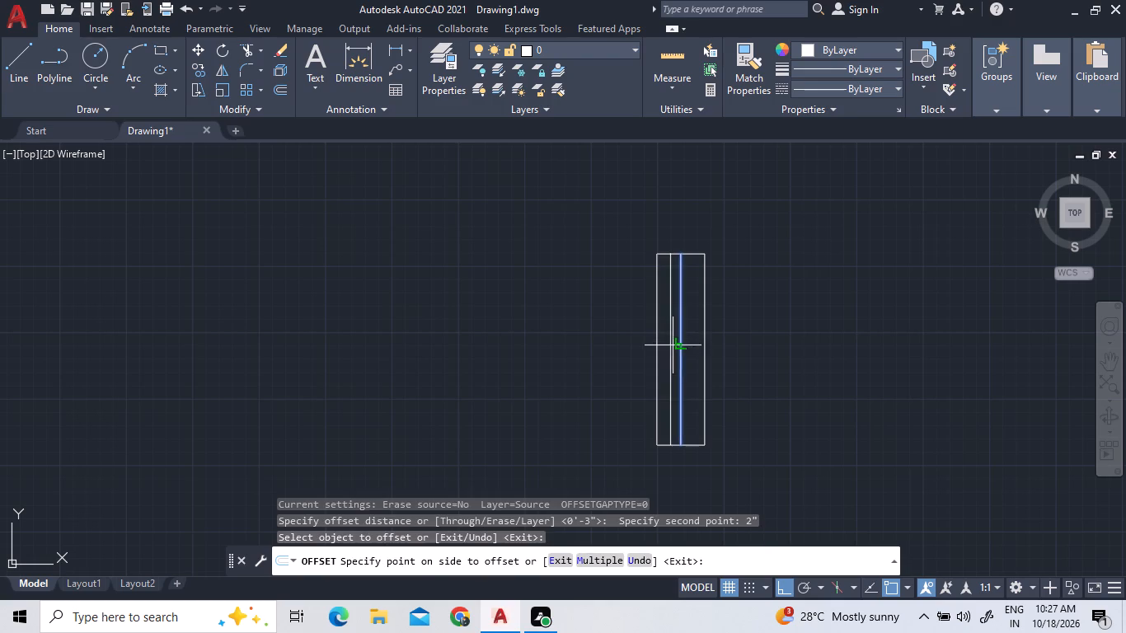
click(673, 345)
double_click(678, 346)
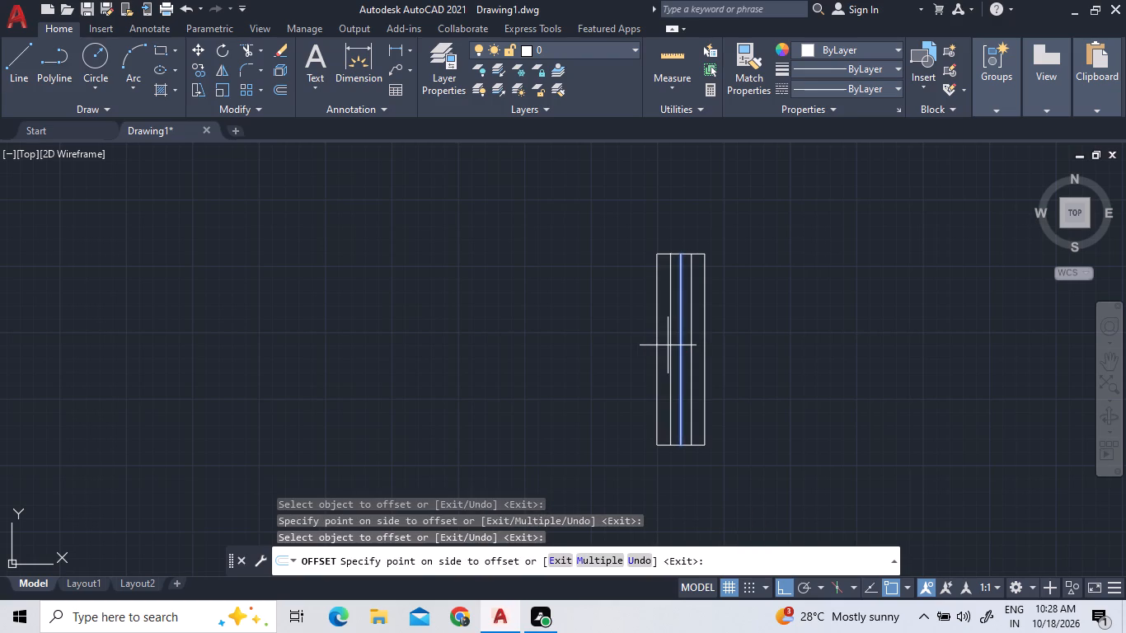
double_click(668, 345)
right_click(524, 377)
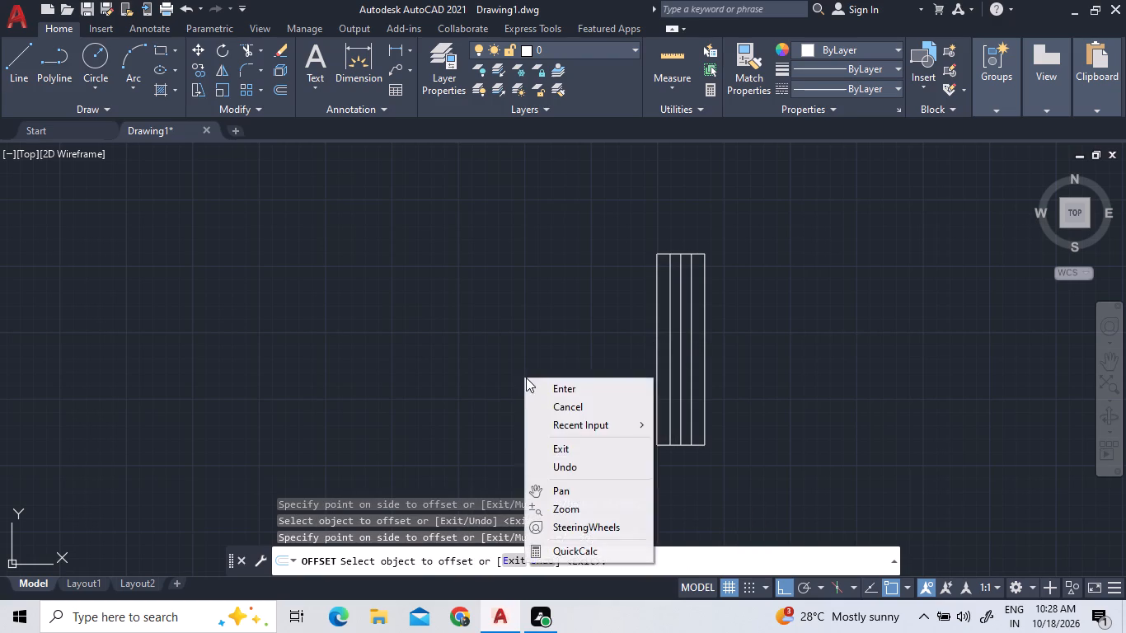
click(530, 382)
Move the whole window symbol horizontally towards the floor plan, just outside the upper right room's outer wall.
double_click(733, 466)
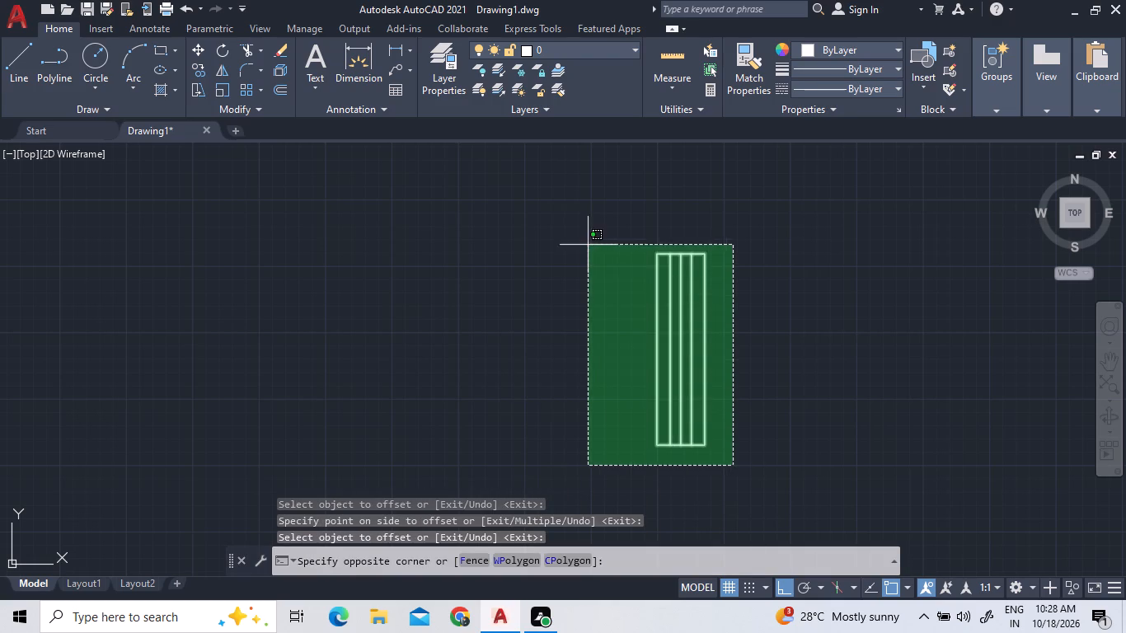
click(588, 213)
right_click(476, 336)
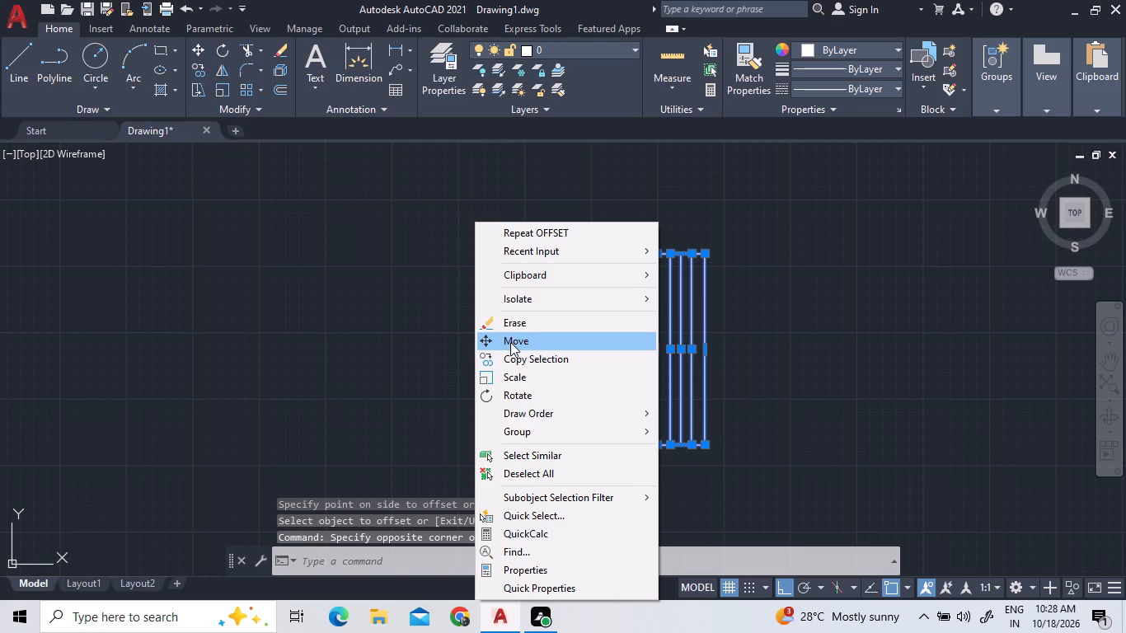
click(514, 342)
click(539, 341)
scroll(253, 351, down, 6)
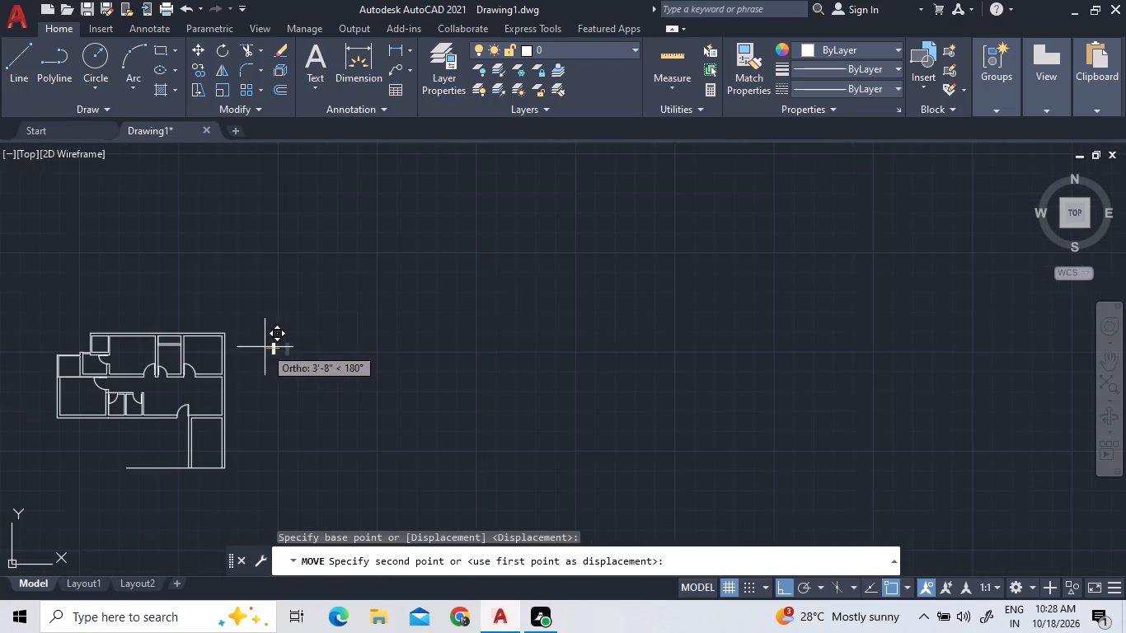
scroll(212, 373, up, 3)
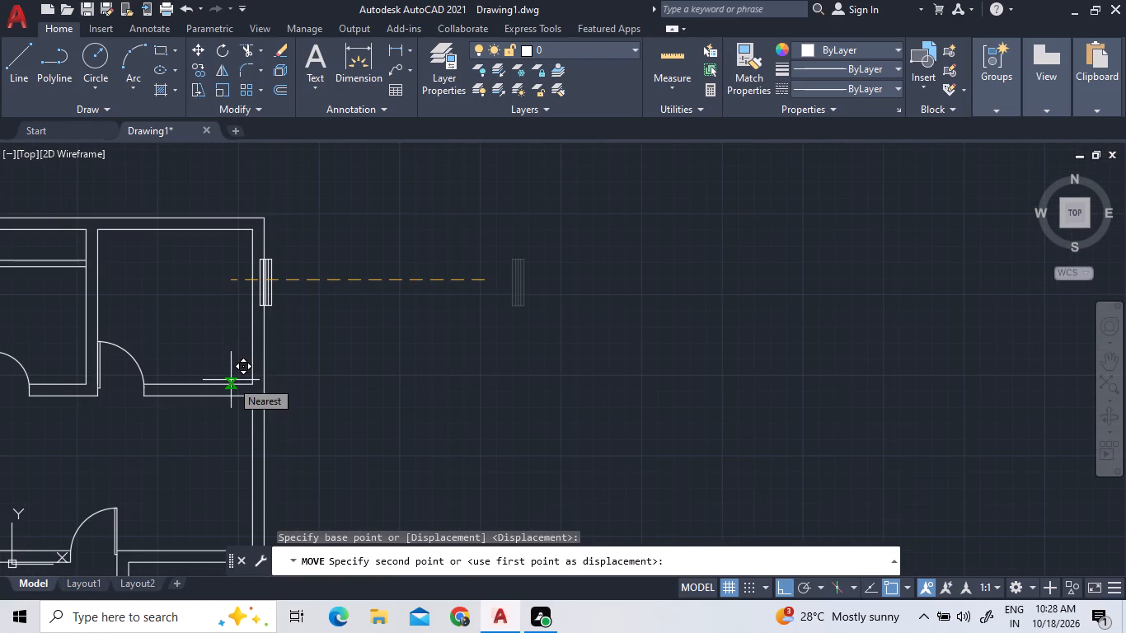
scroll(230, 382, up, 3)
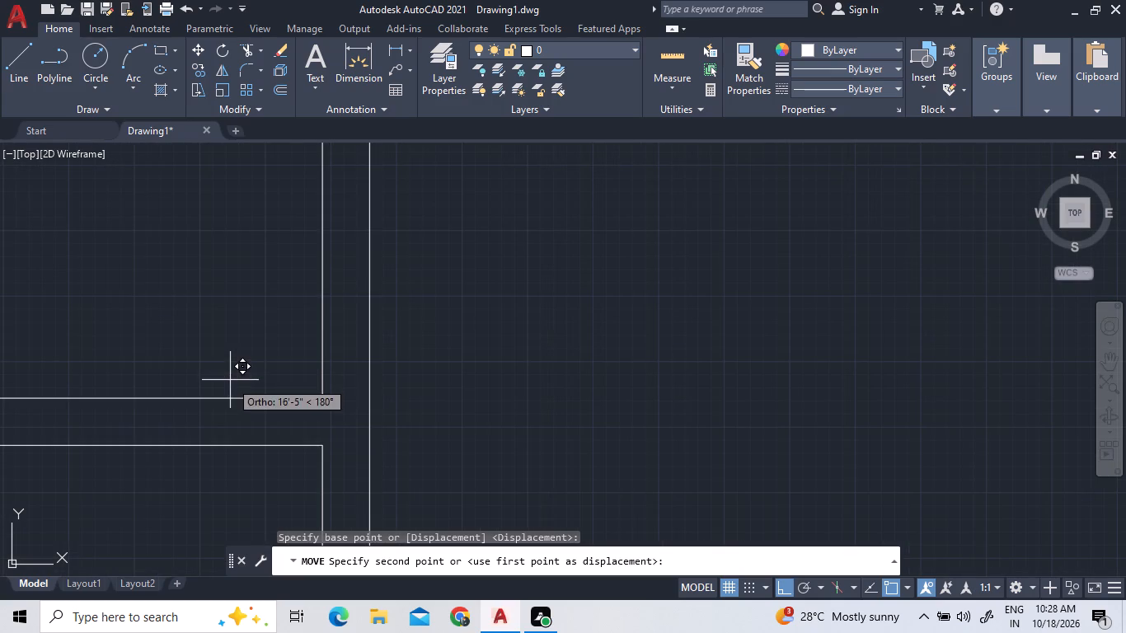
scroll(406, 447, down, 1)
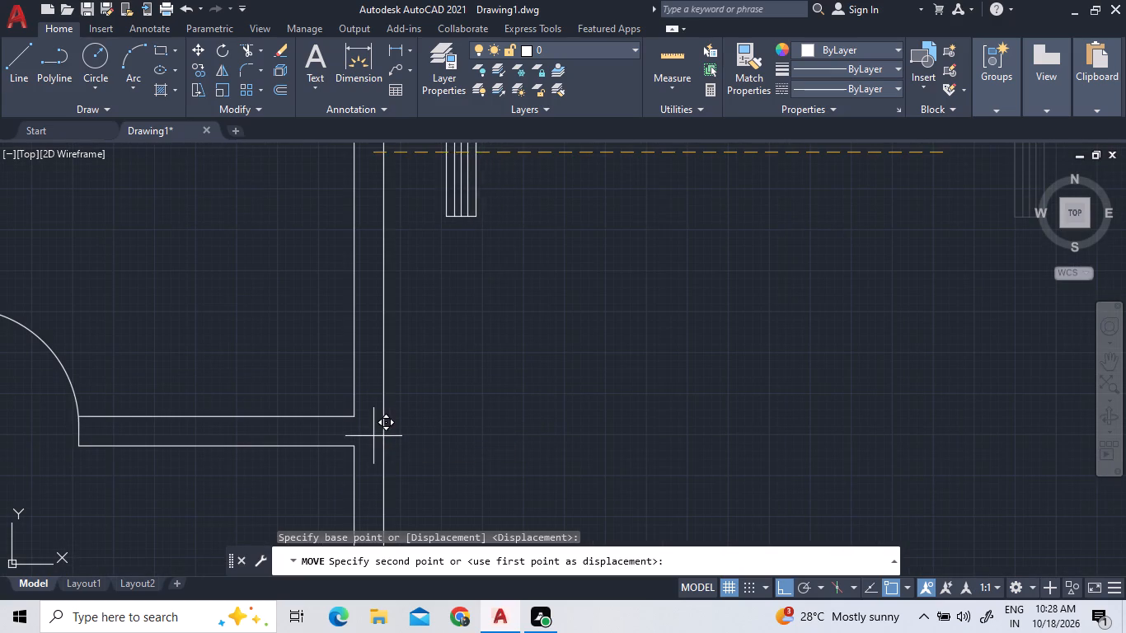
click(373, 436)
Move the window symbol by its bottom right corner onto the outer line of the upper right room's right wall.
scroll(469, 386, down, 2)
click(494, 346)
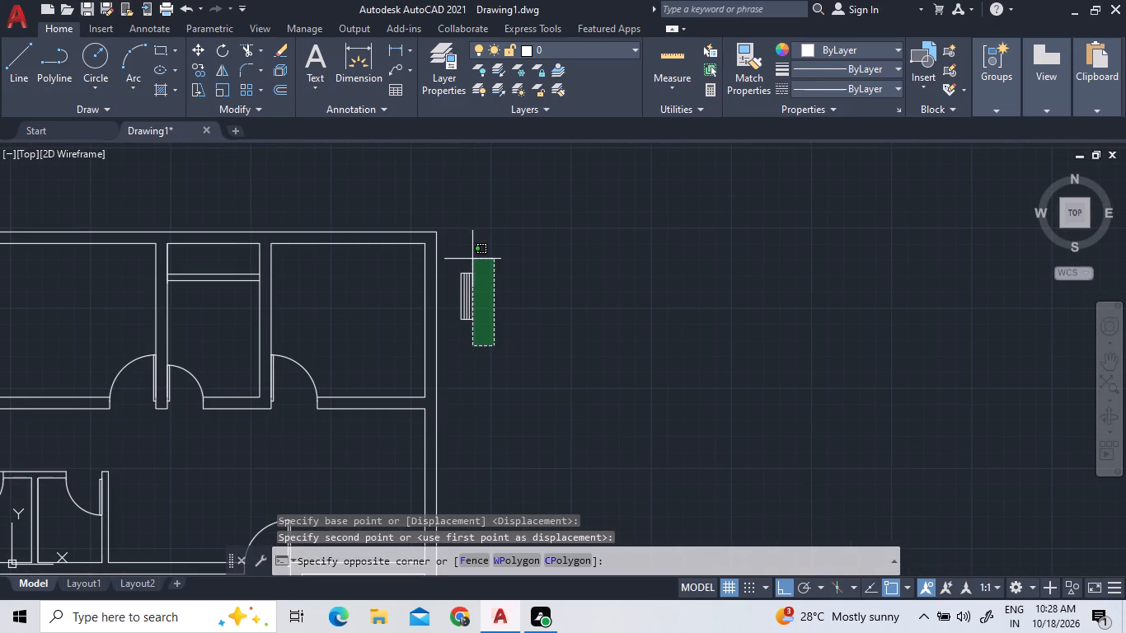
double_click(453, 255)
right_click(496, 328)
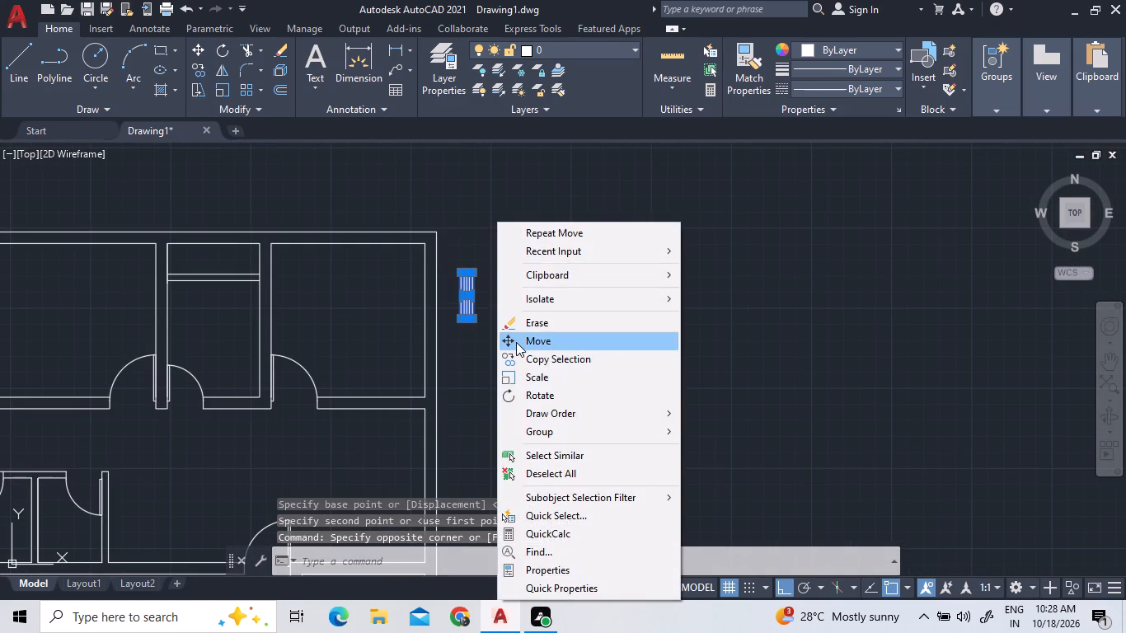
click(517, 342)
scroll(409, 306, up, 2)
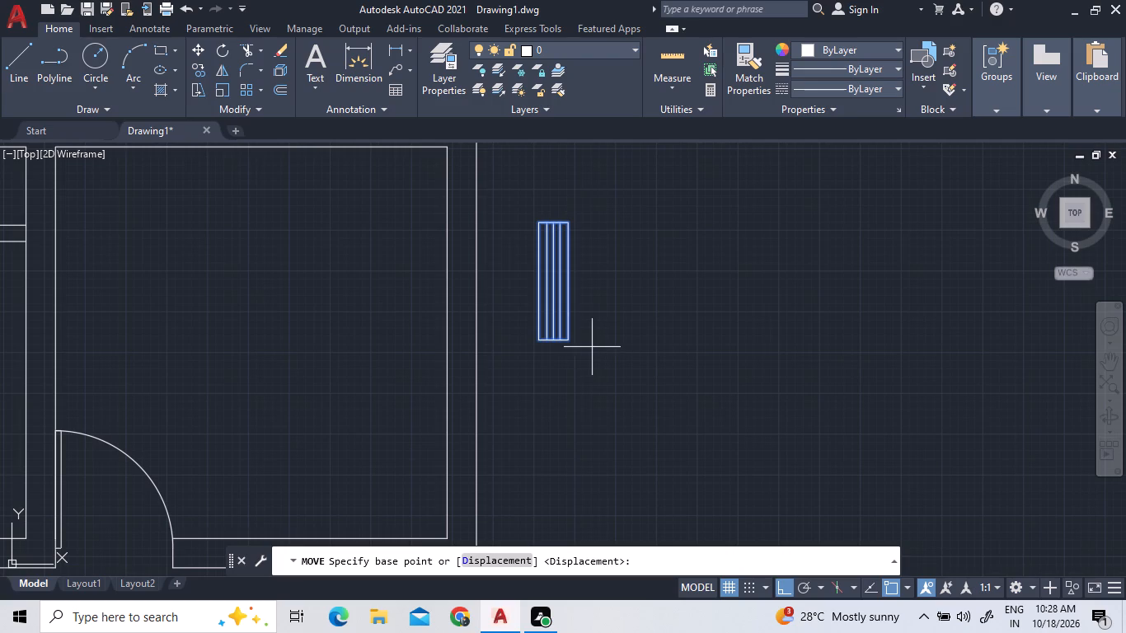
scroll(532, 340, up, 3)
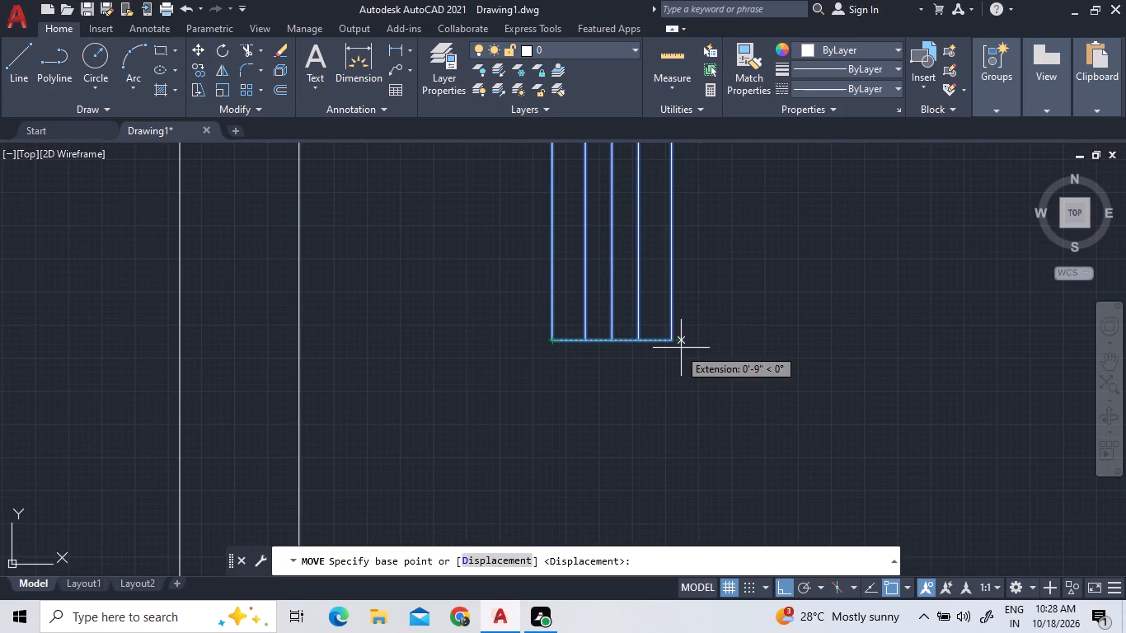
click(670, 338)
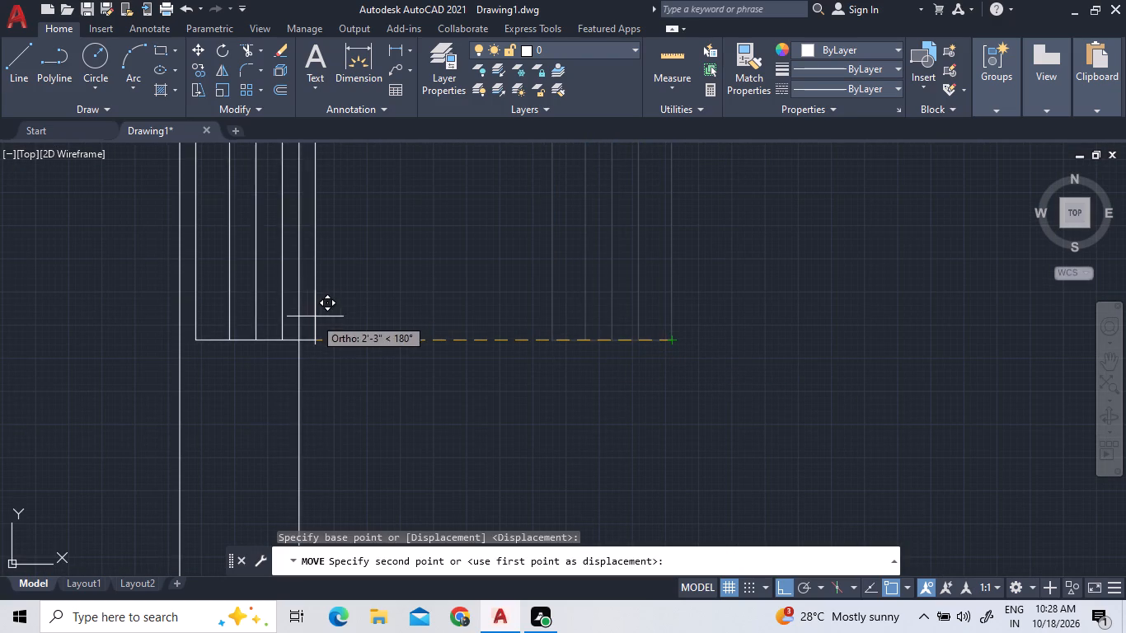
scroll(293, 335, up, 3)
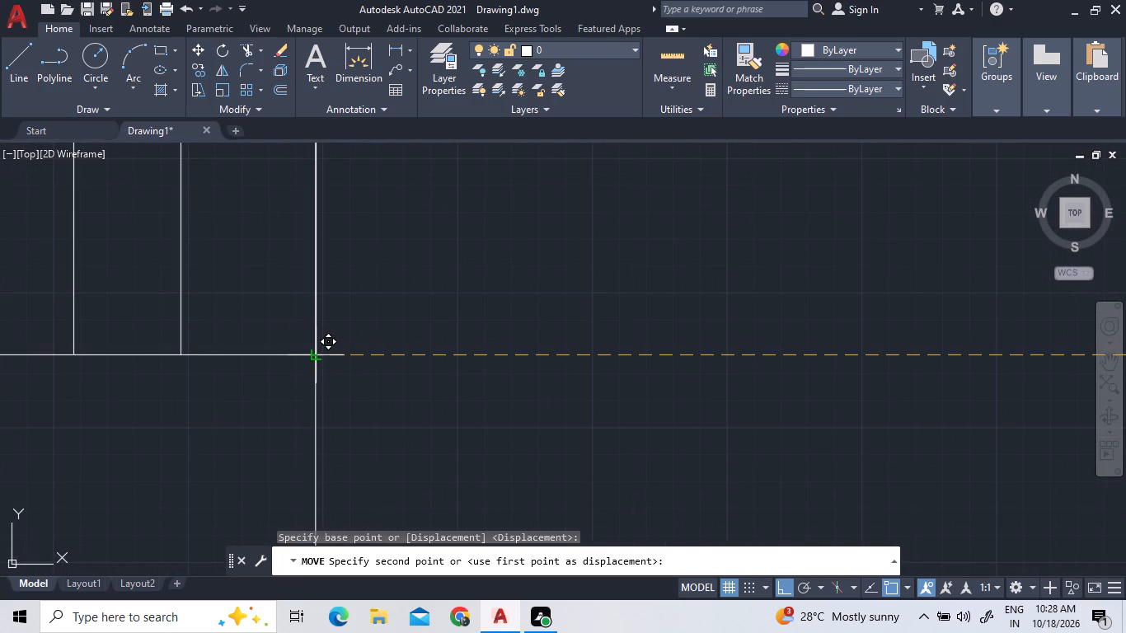
click(314, 354)
Copy the window symbol by its bottom midpoint straight down the right outer wall, about 12' lower, into the room below.
scroll(352, 365, down, 5)
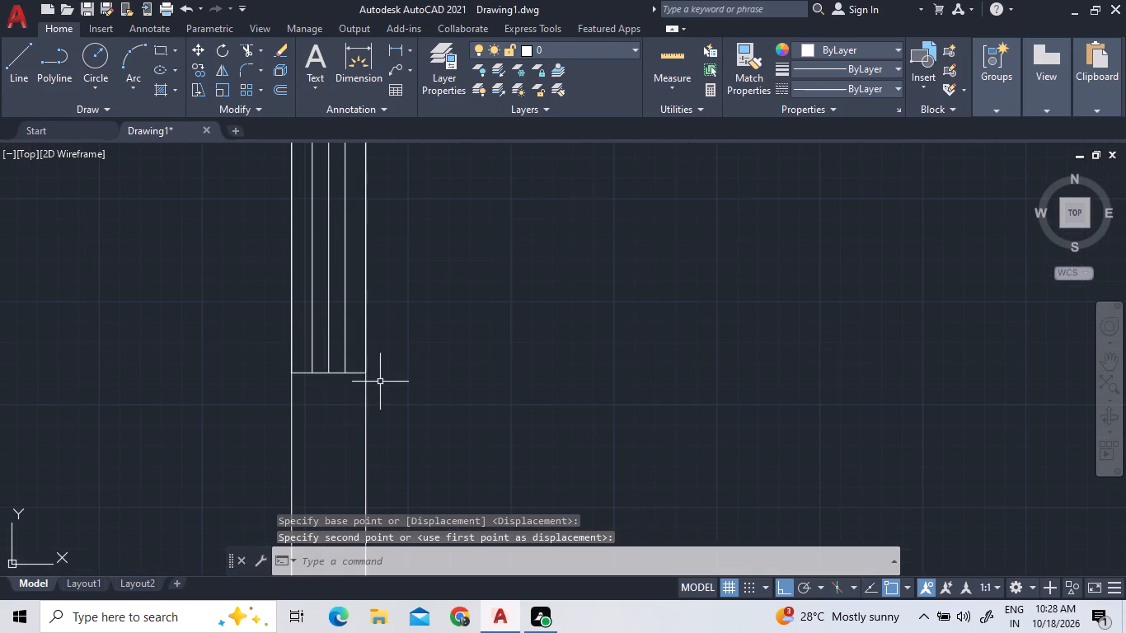
click(354, 389)
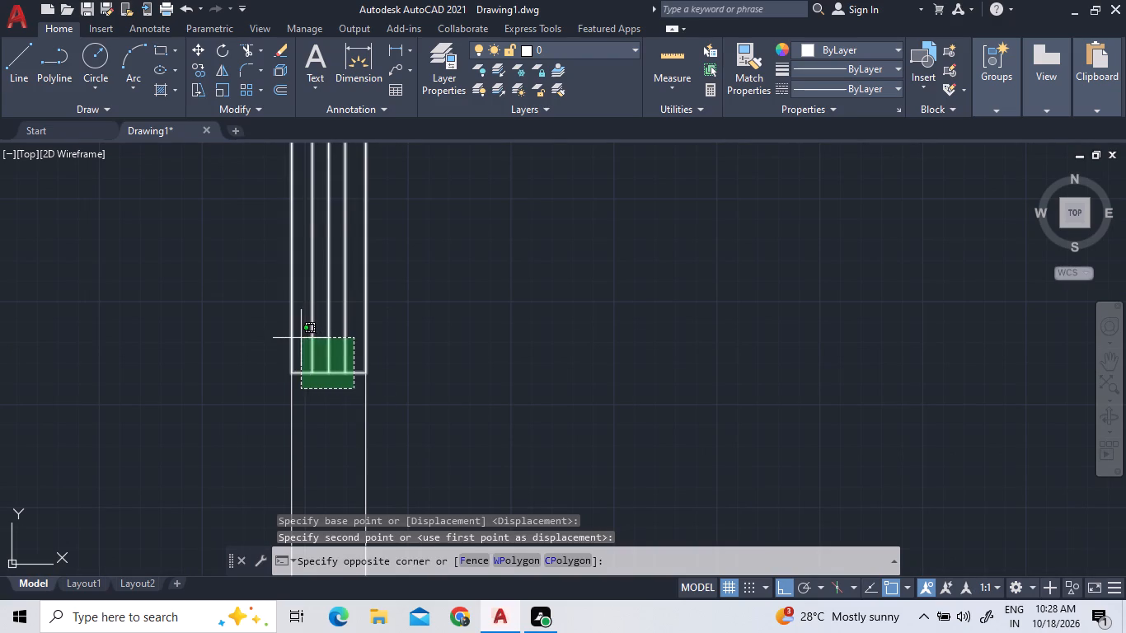
click(301, 339)
right_click(306, 337)
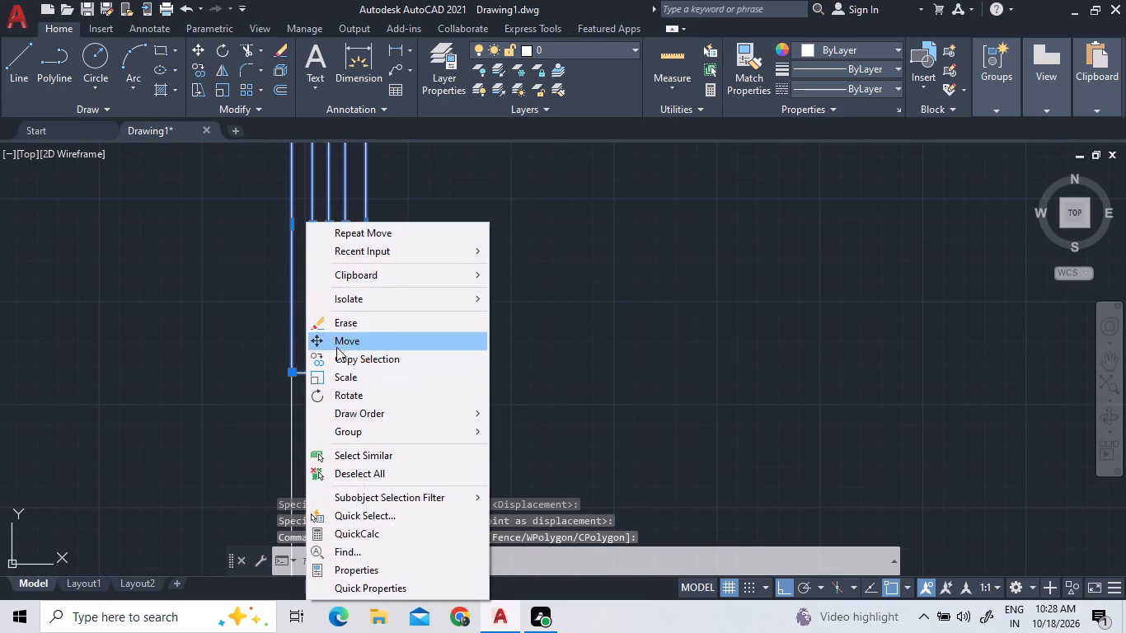
click(337, 360)
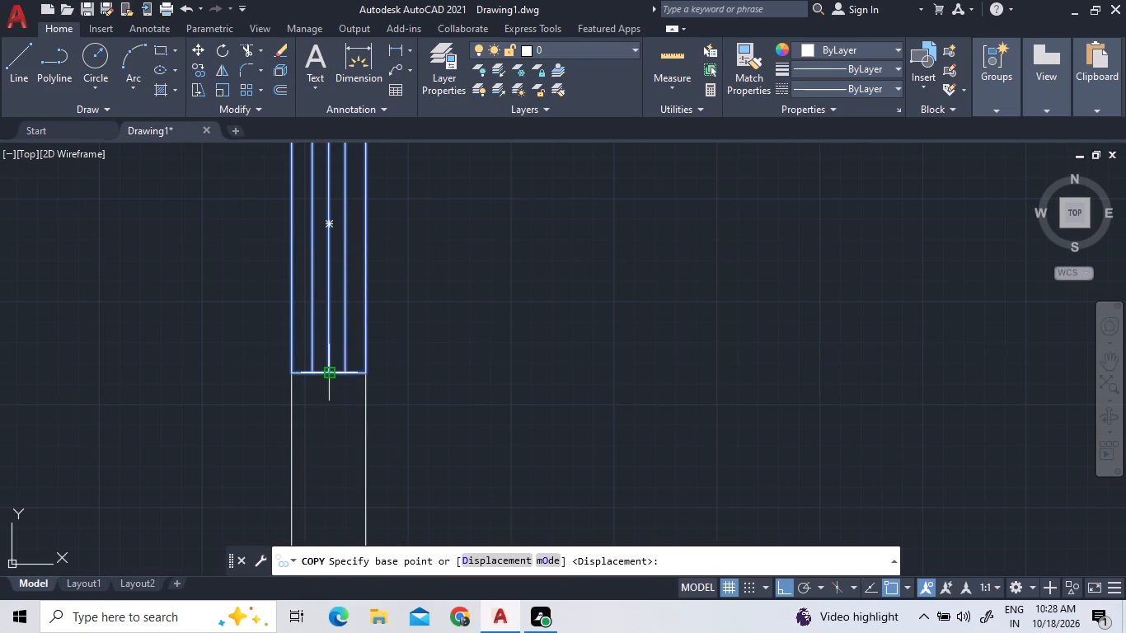
double_click(327, 373)
scroll(326, 425, down, 8)
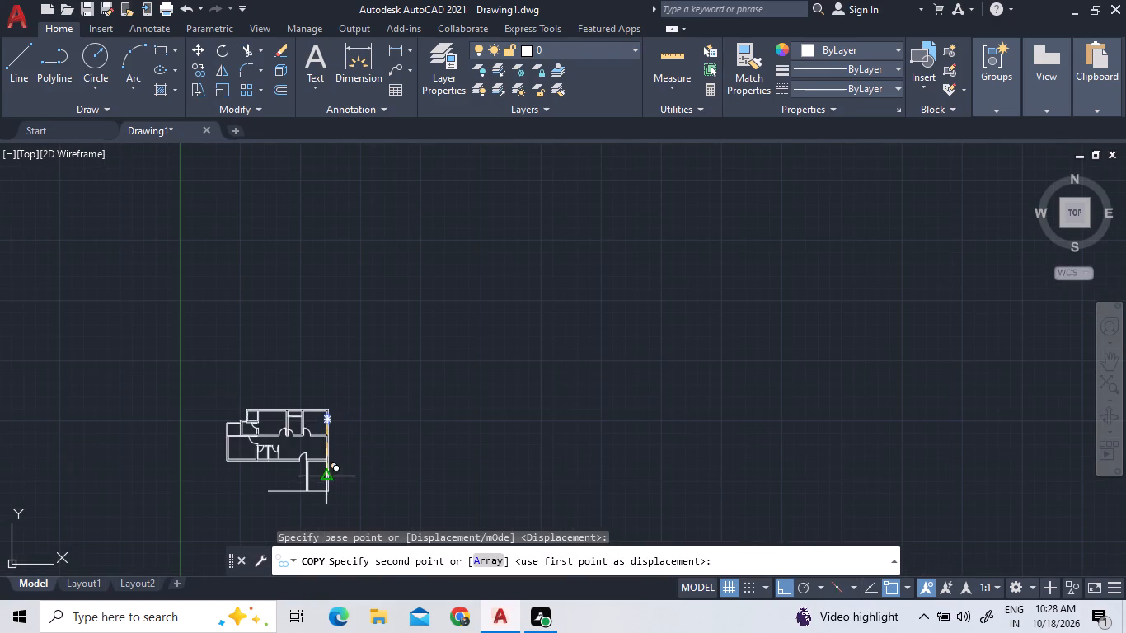
scroll(321, 481, up, 3)
scroll(341, 375, up, 6)
double_click(346, 363)
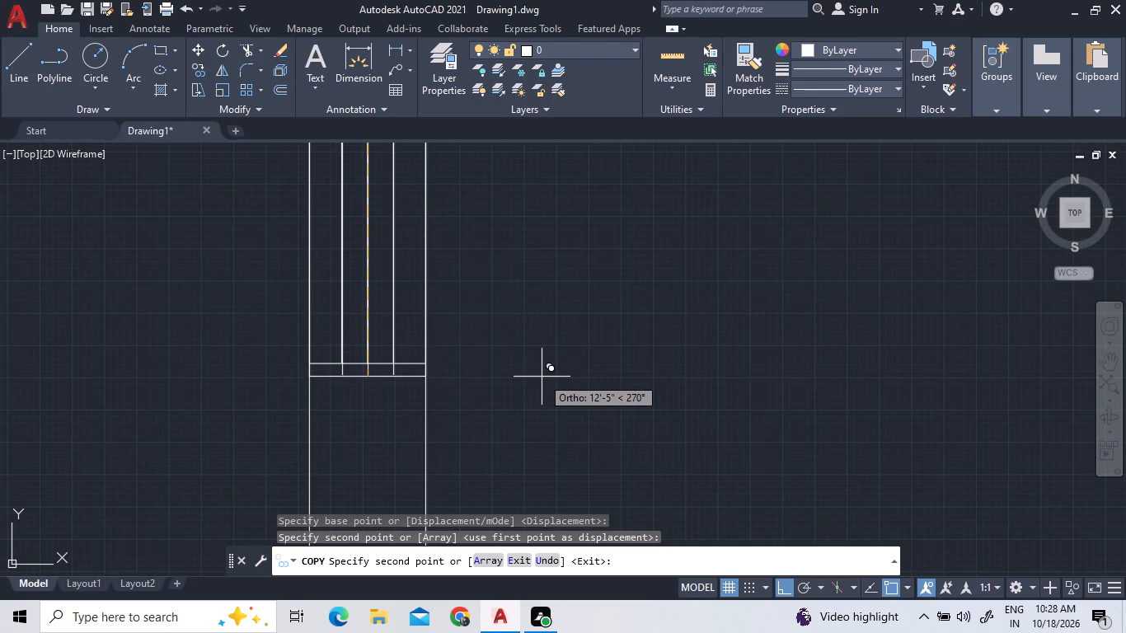
key(Escape)
Copy the upper right room's window symbol horizontally to the empty space just outside the right outer wall.
scroll(542, 379, down, 5)
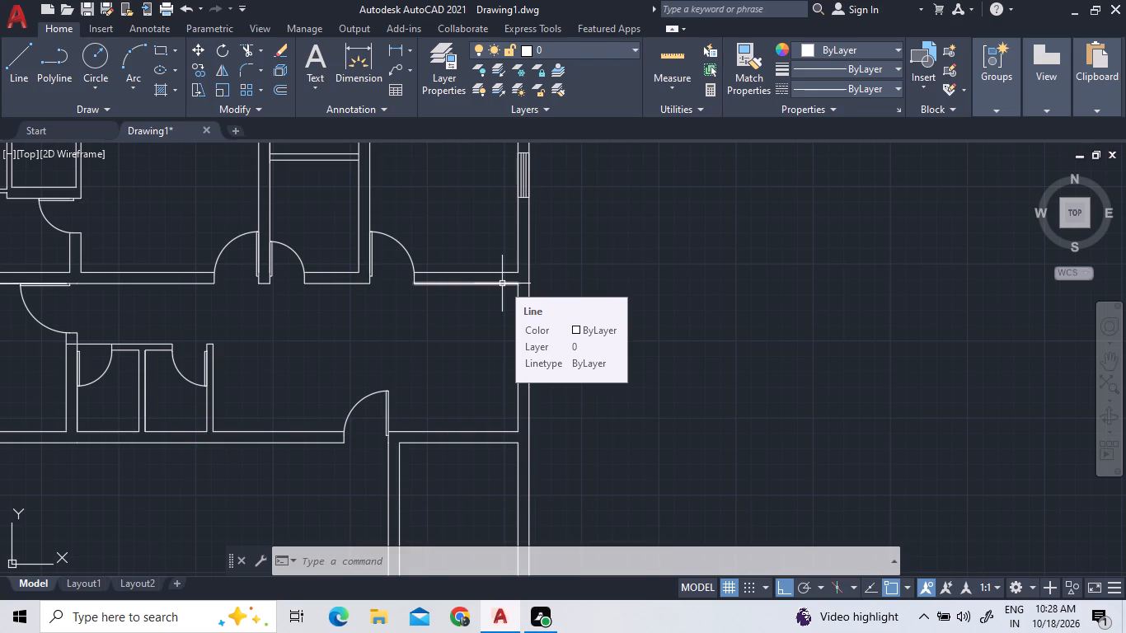
scroll(486, 354, down, 2)
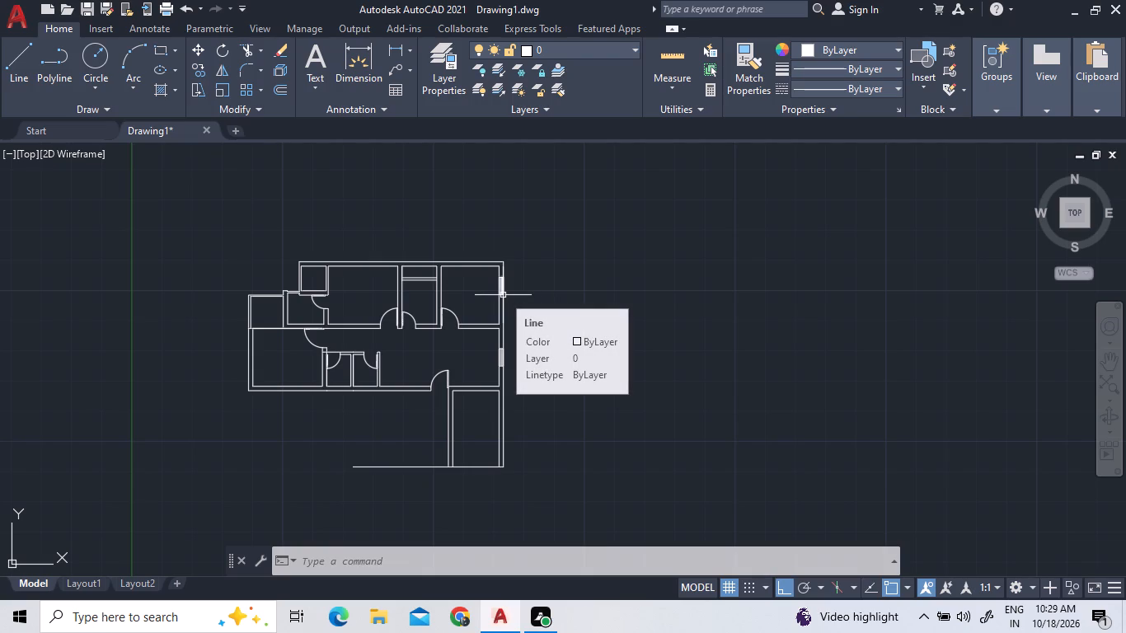
scroll(490, 292, up, 3)
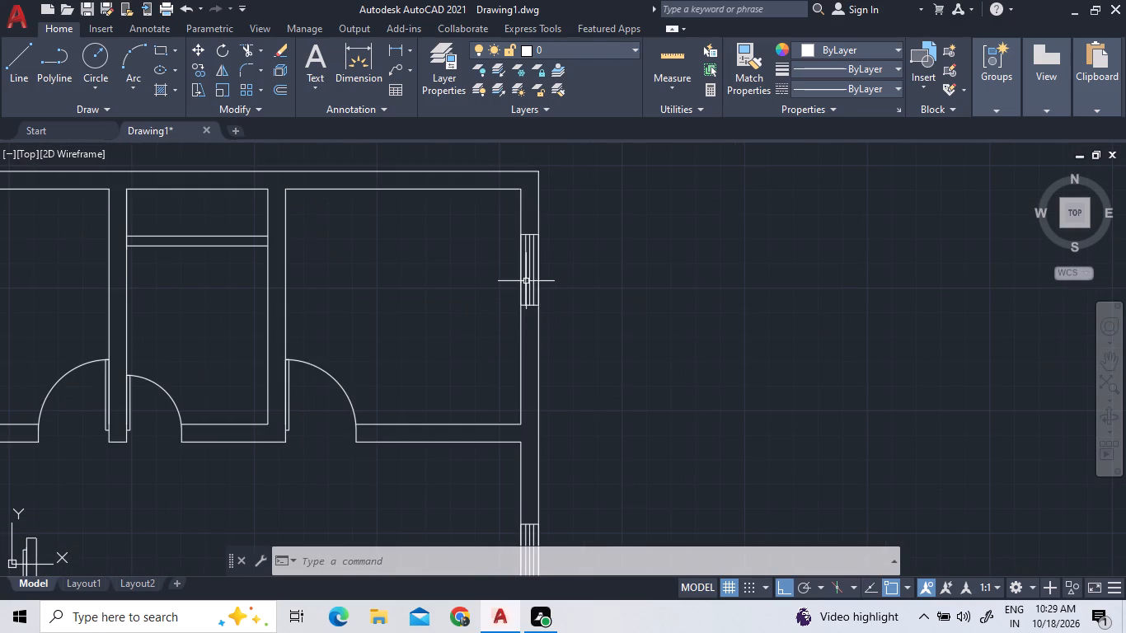
scroll(523, 280, up, 2)
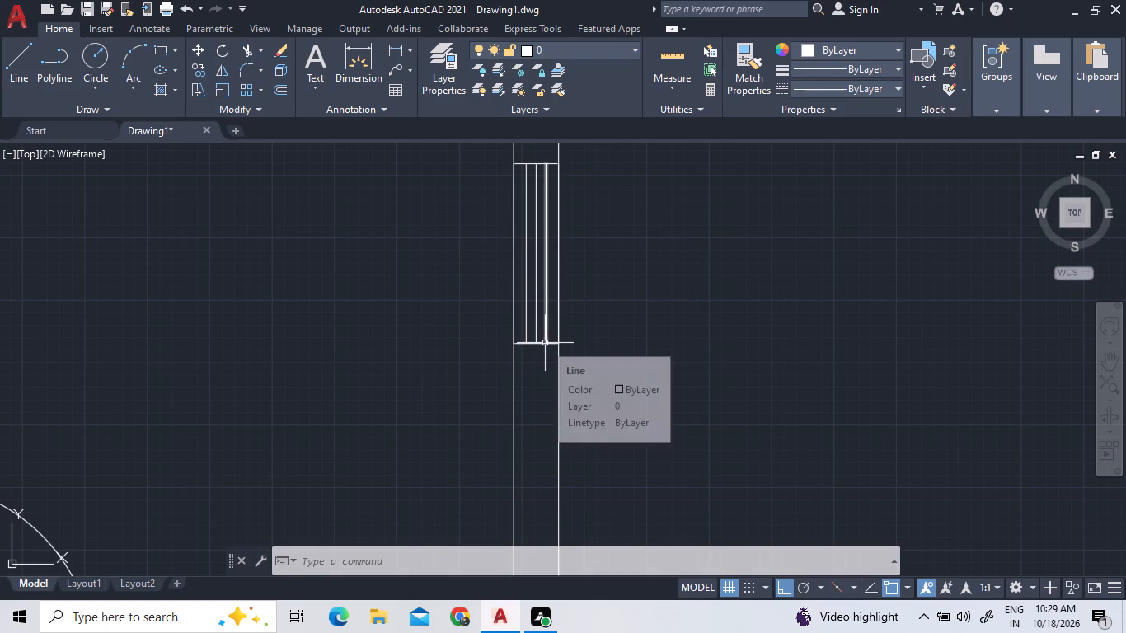
scroll(541, 346, down, 2)
scroll(527, 332, up, 3)
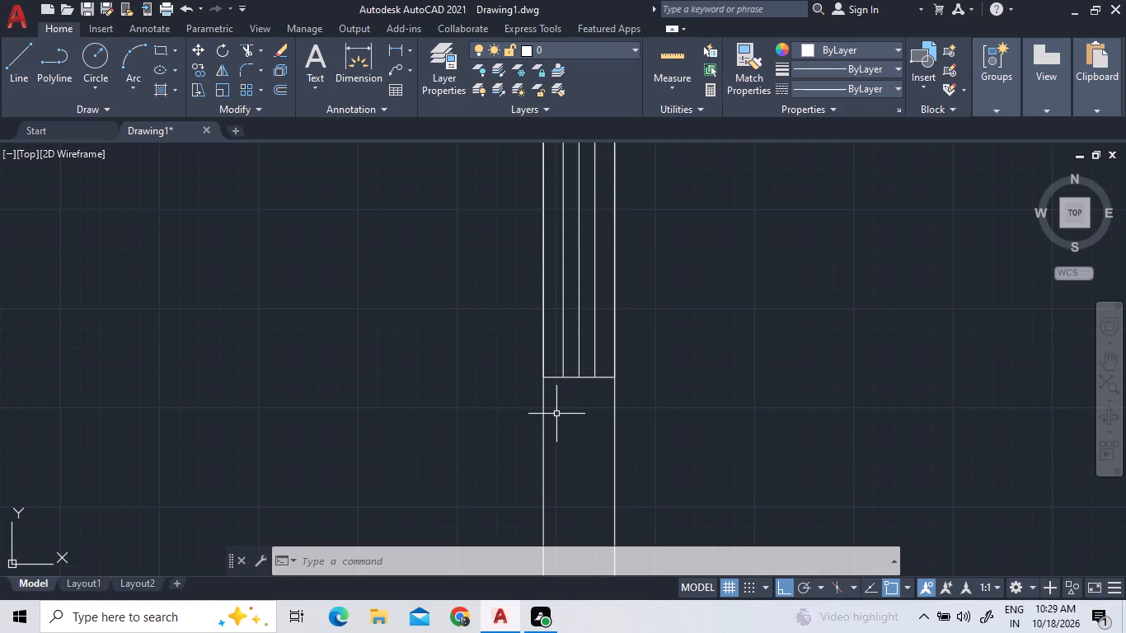
scroll(556, 415, down, 1)
scroll(580, 393, up, 3)
double_click(587, 404)
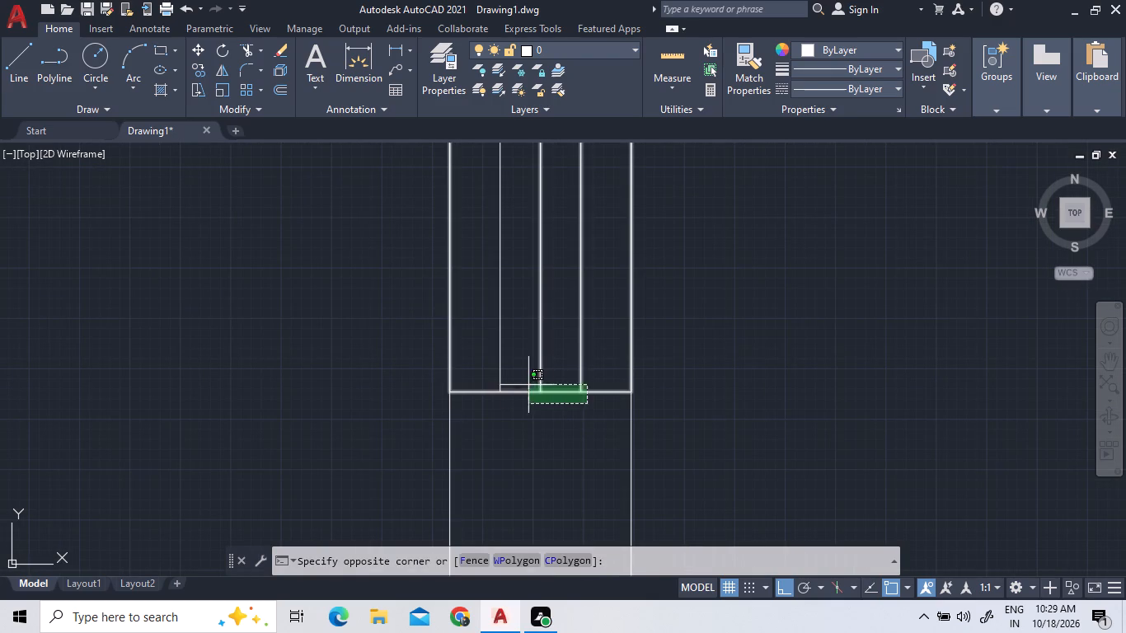
click(484, 374)
right_click(514, 421)
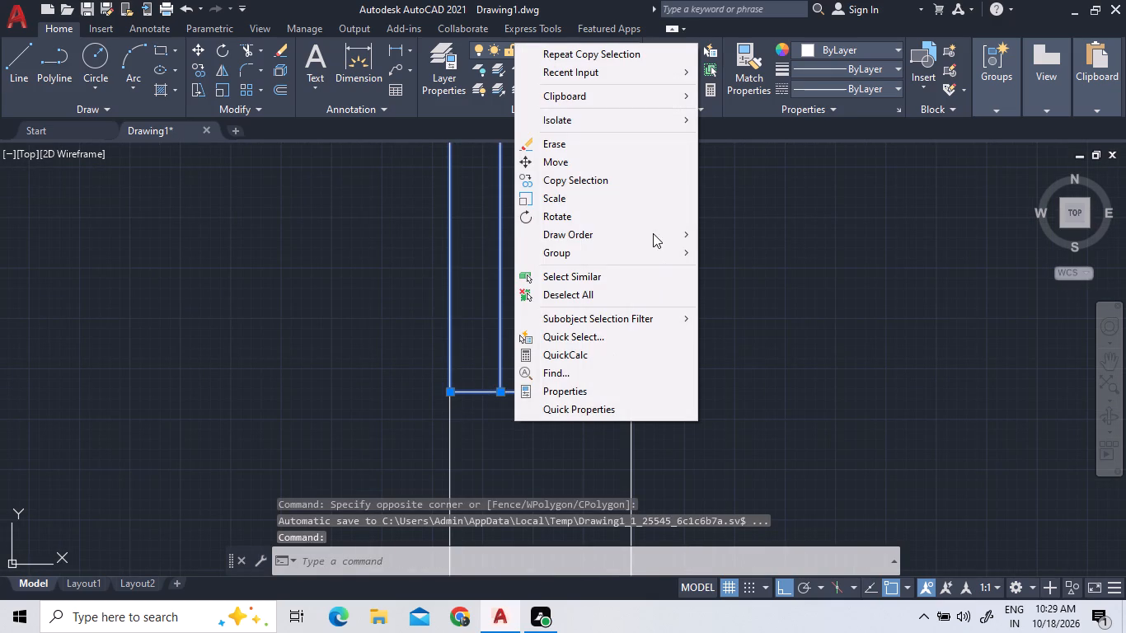
click(572, 172)
click(560, 209)
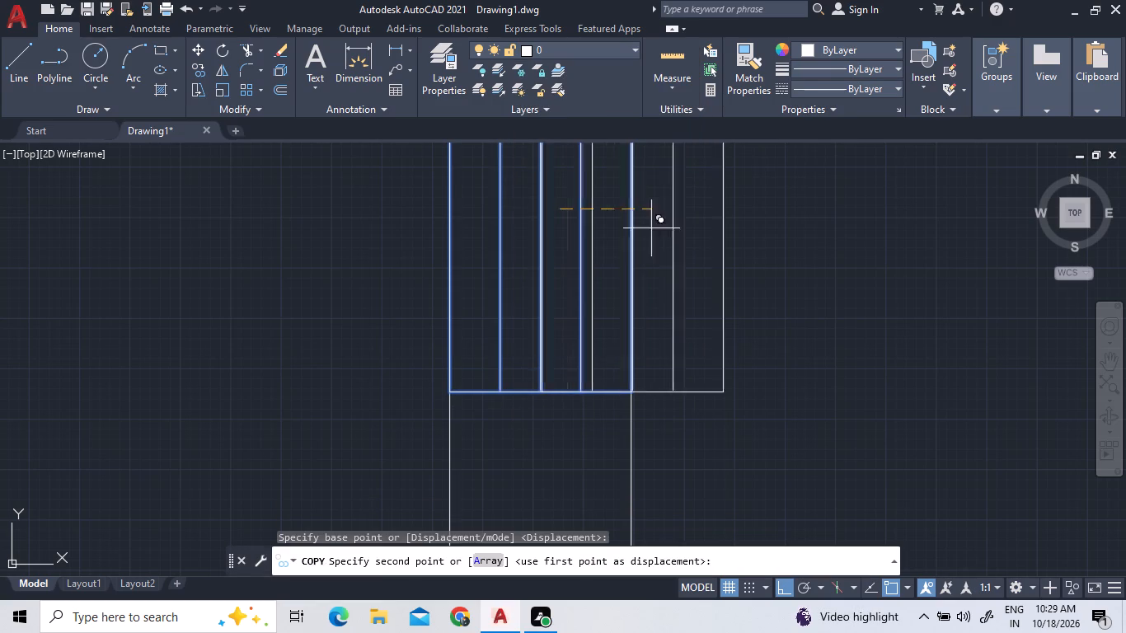
click(823, 289)
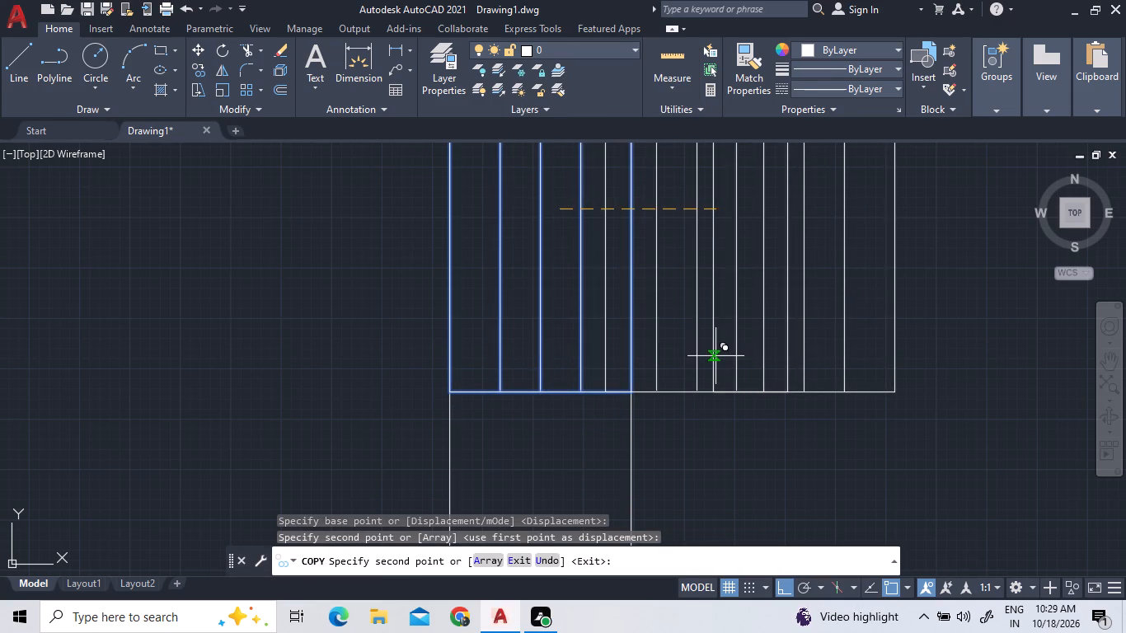
key(Escape)
scroll(711, 355, down, 2)
scroll(542, 479, down, 2)
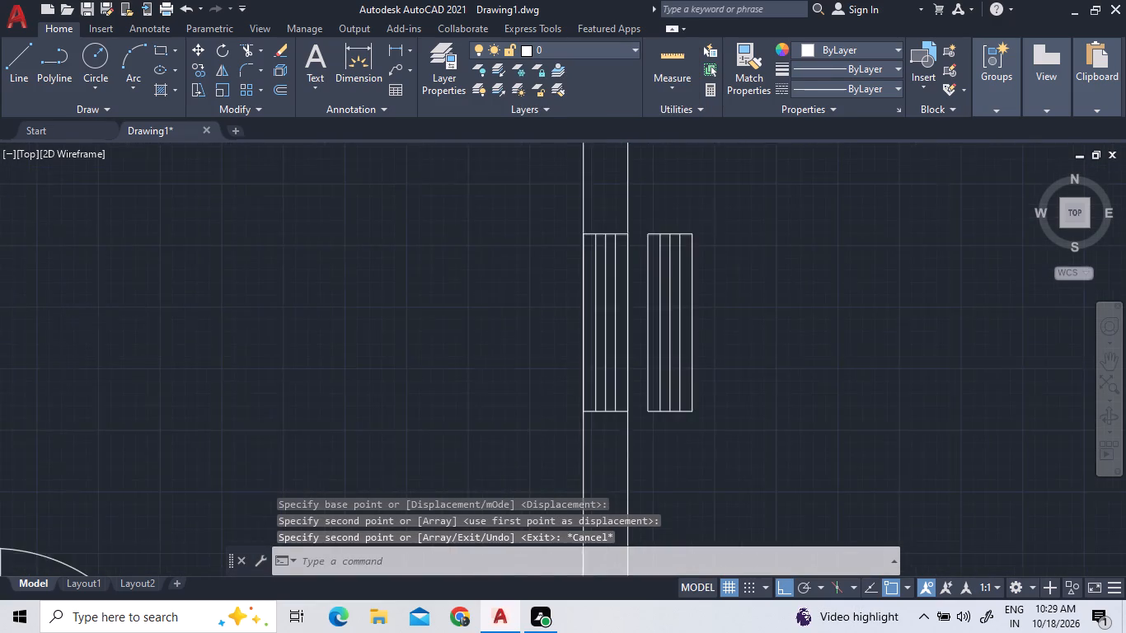
Rotate the copied window symbol outside the wall by 90° counterclockwise about its top right corner so it lies horizontally.
click(679, 451)
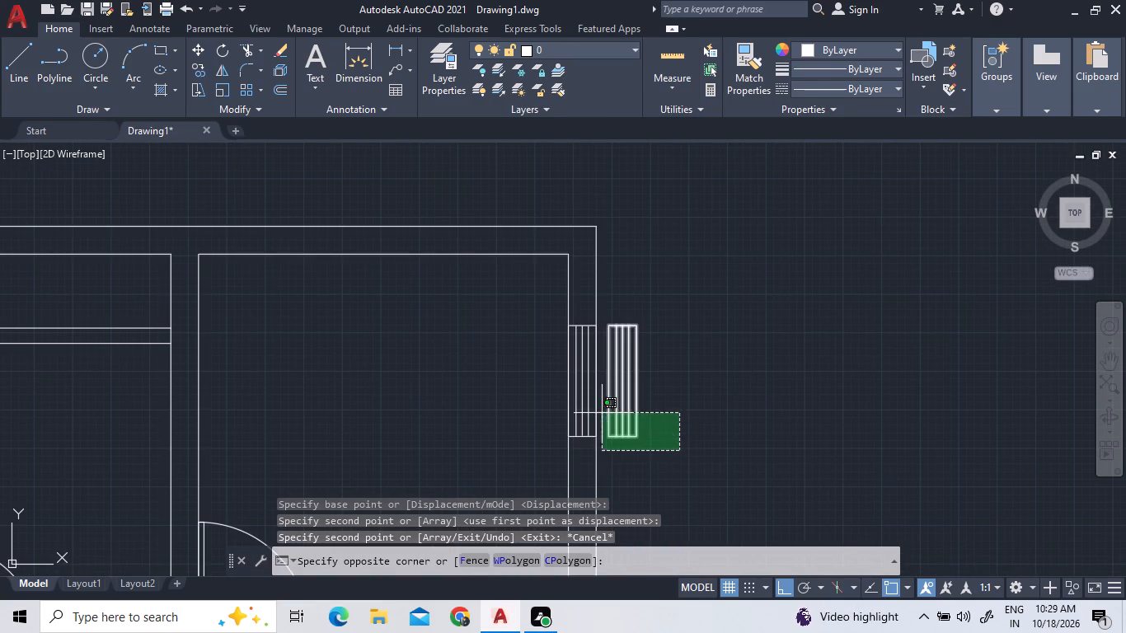
click(602, 402)
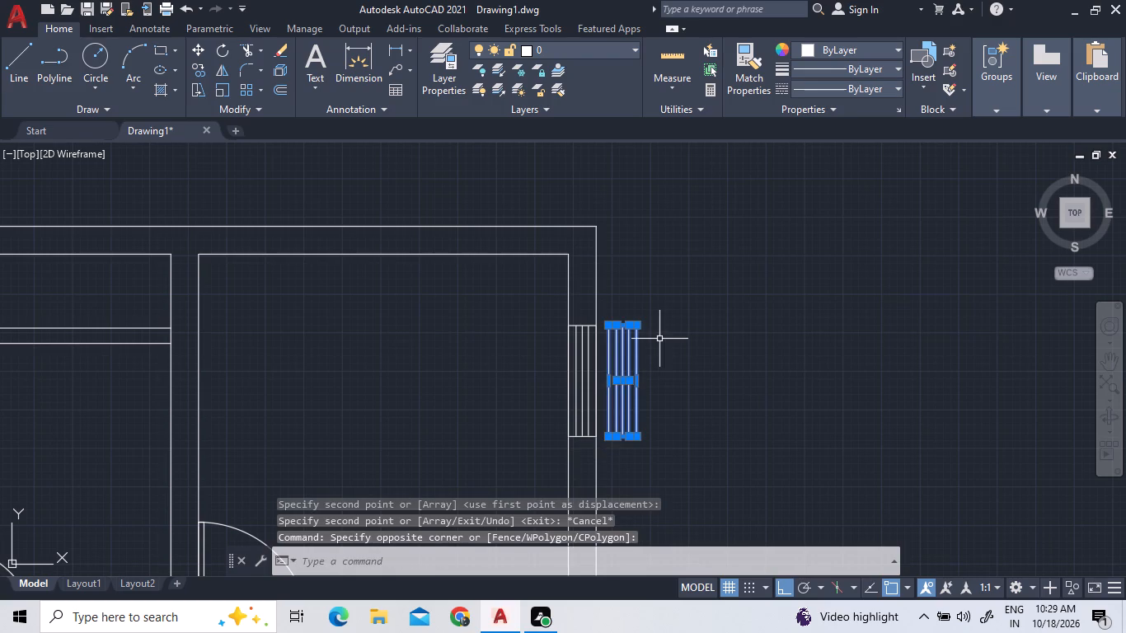
right_click(657, 335)
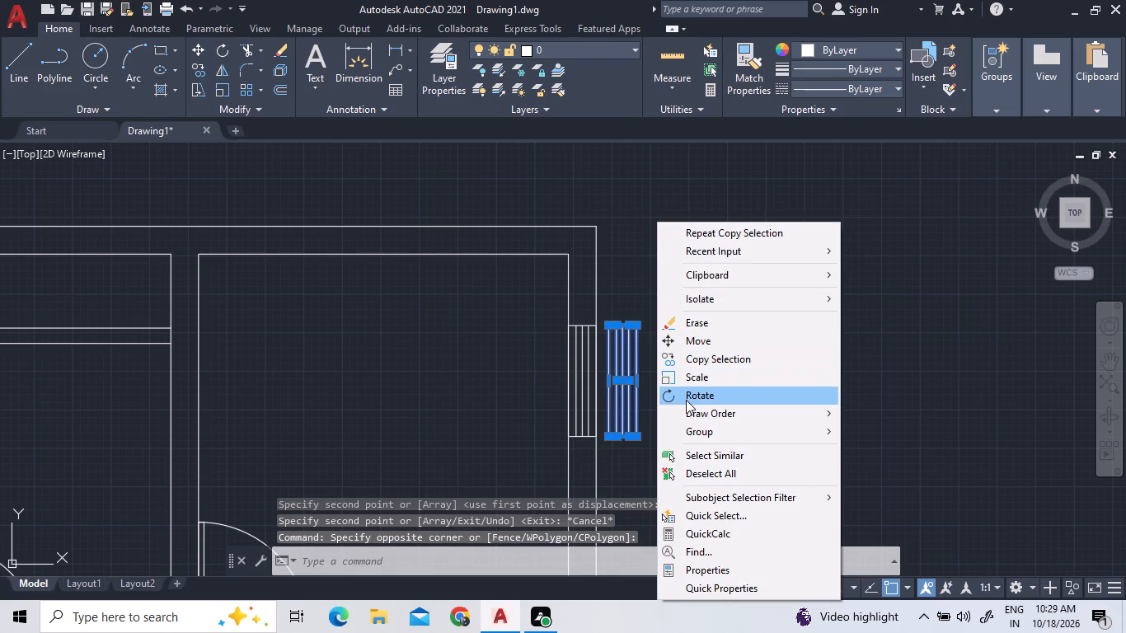
click(686, 400)
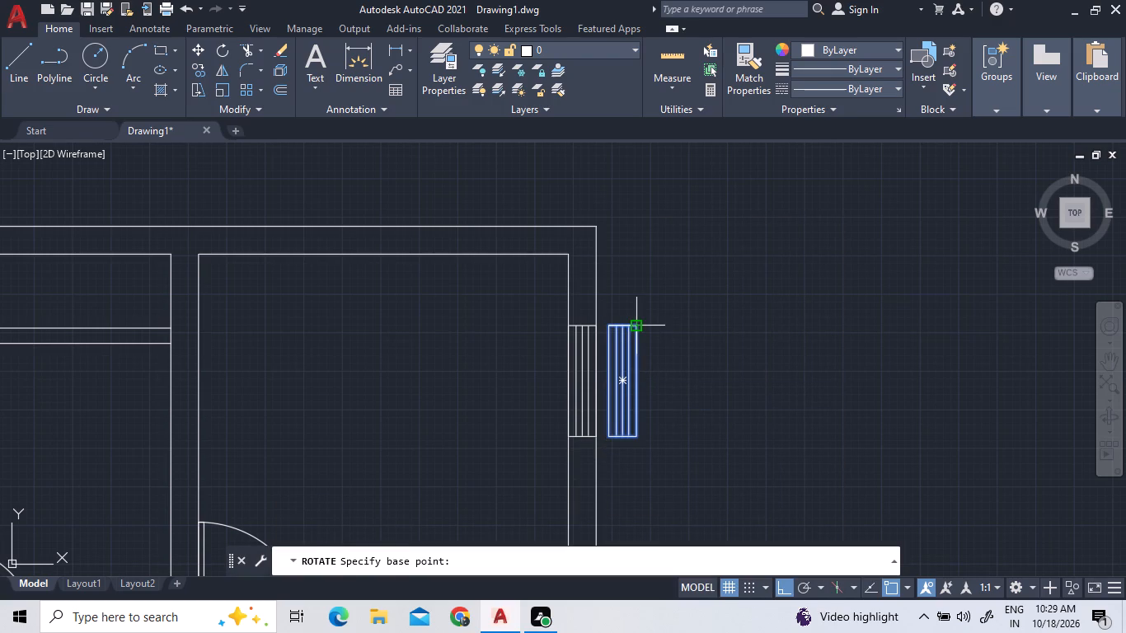
click(636, 328)
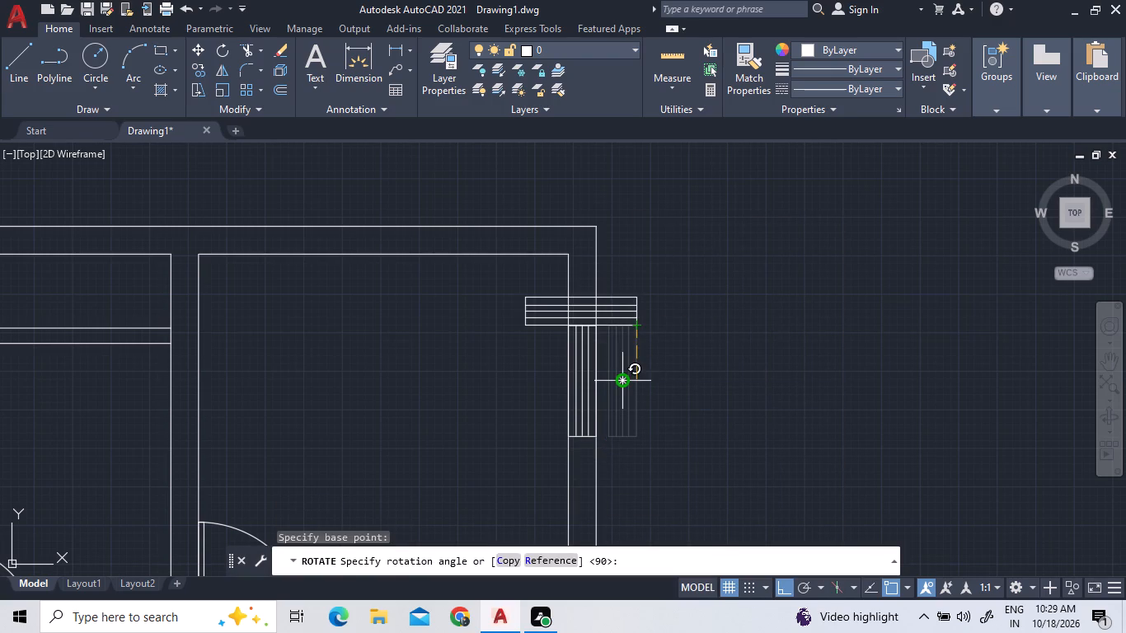
double_click(572, 193)
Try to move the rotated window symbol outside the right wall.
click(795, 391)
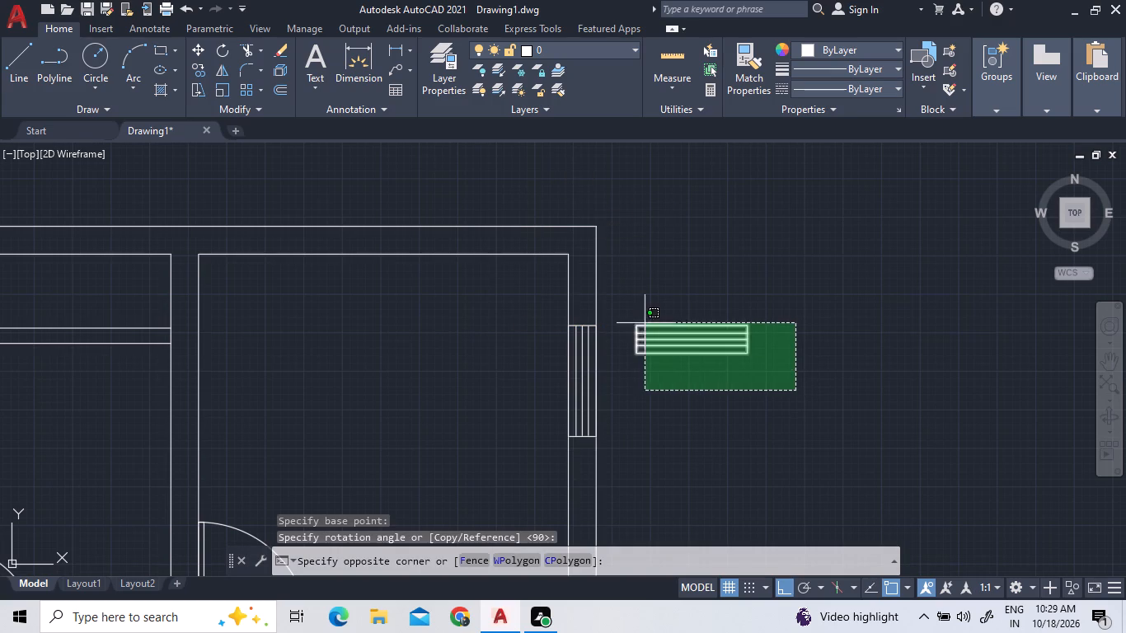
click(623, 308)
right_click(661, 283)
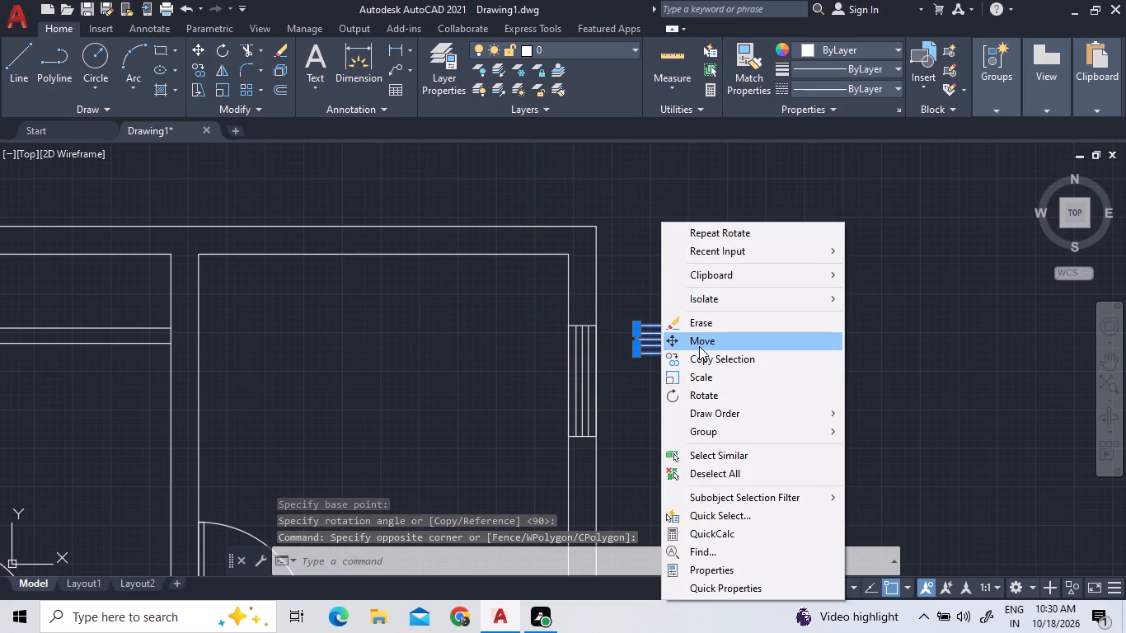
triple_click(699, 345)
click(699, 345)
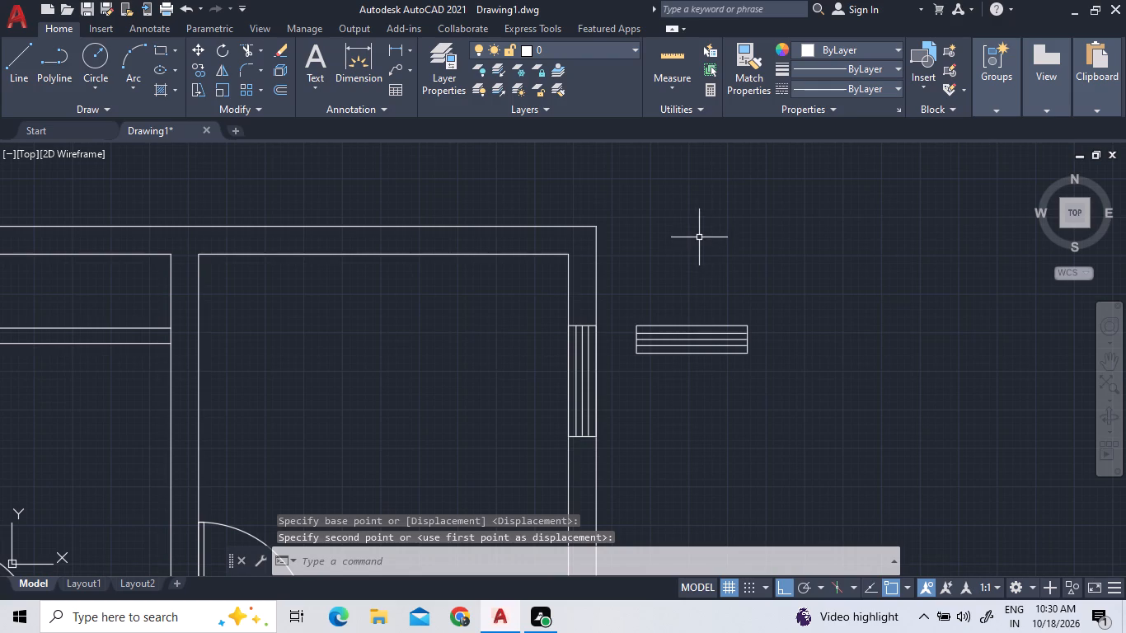
Move the rotated window symbol straight up until it is roughly level with the upper right room's top wall.
double_click(778, 363)
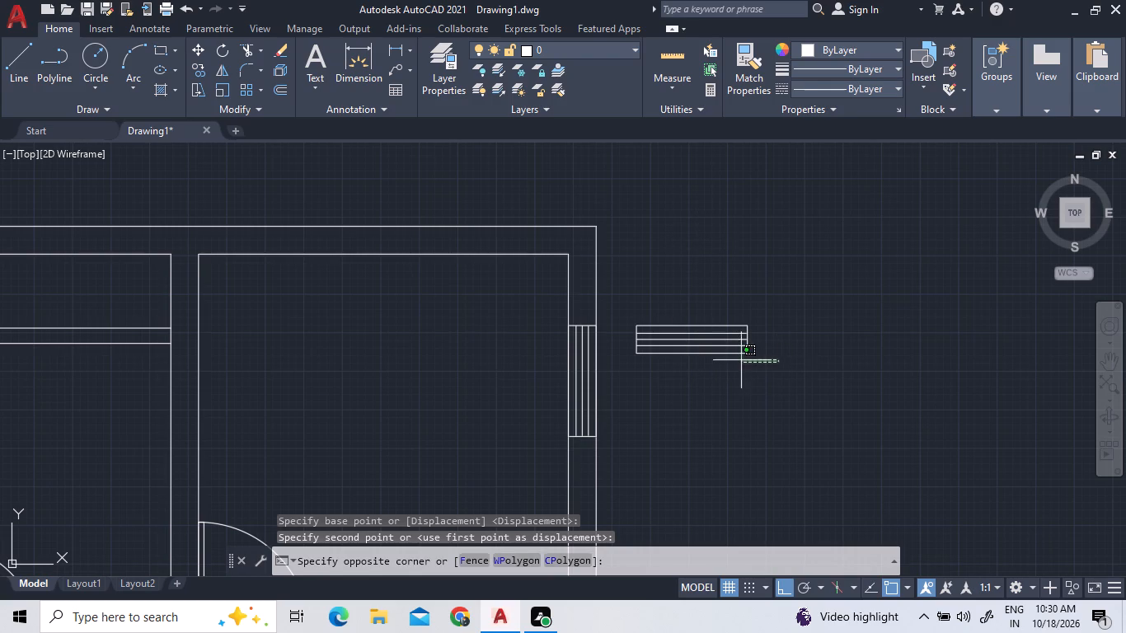
click(654, 308)
right_click(676, 309)
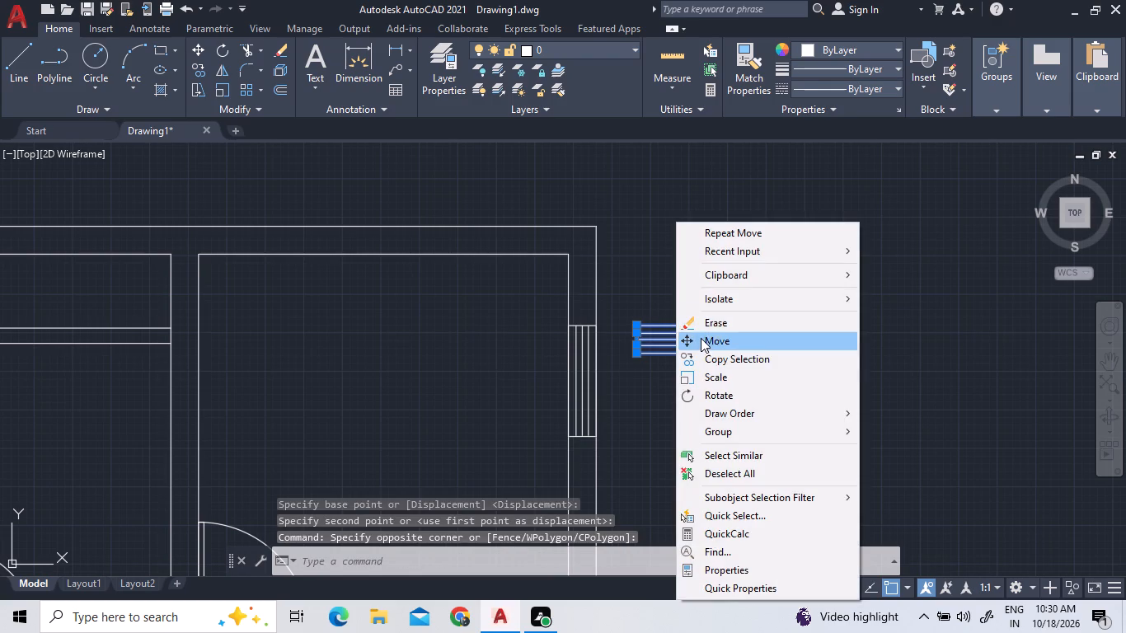
click(701, 341)
double_click(687, 334)
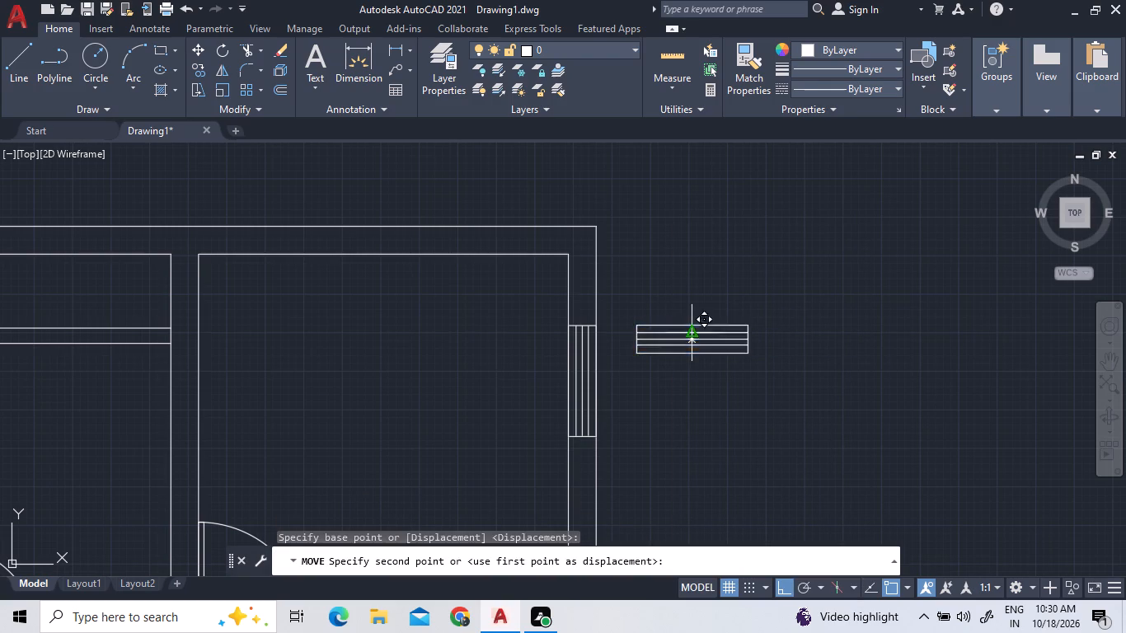
double_click(682, 232)
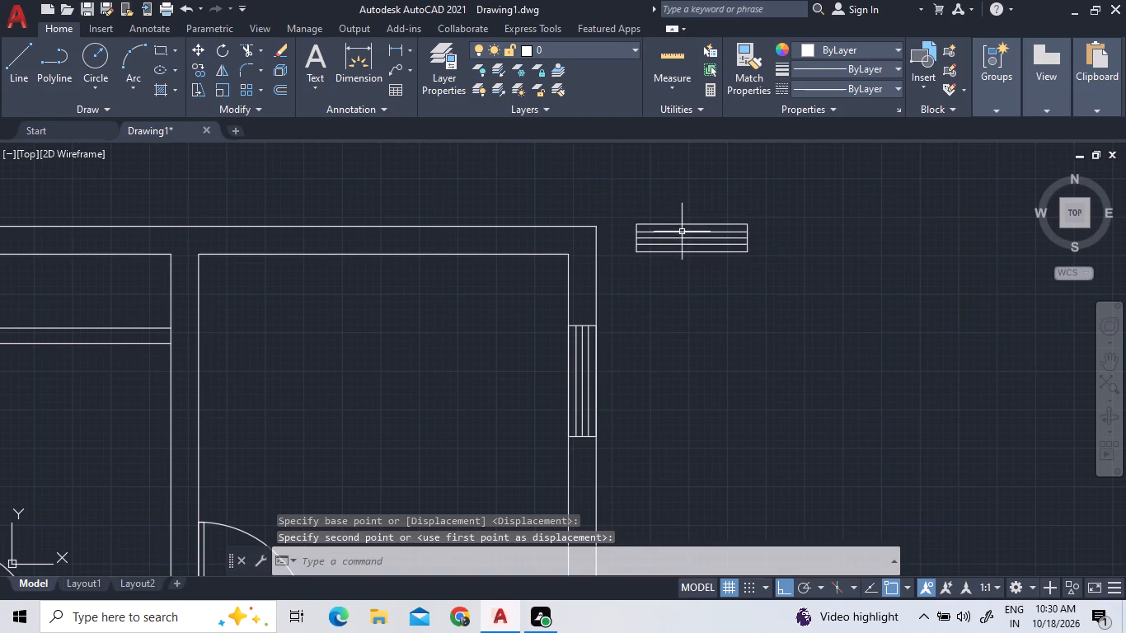
Move the horizontal window symbol by its left edge's midpoint horizontally onto the top outer wall of the upper right room.
right_click(749, 254)
click(695, 301)
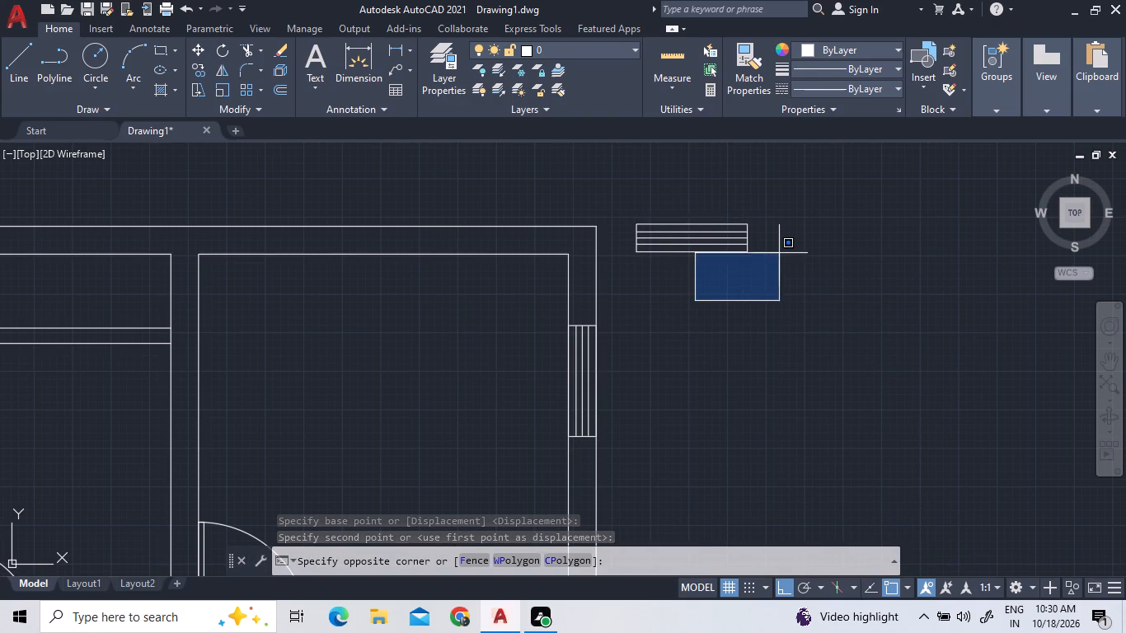
double_click(762, 244)
click(760, 272)
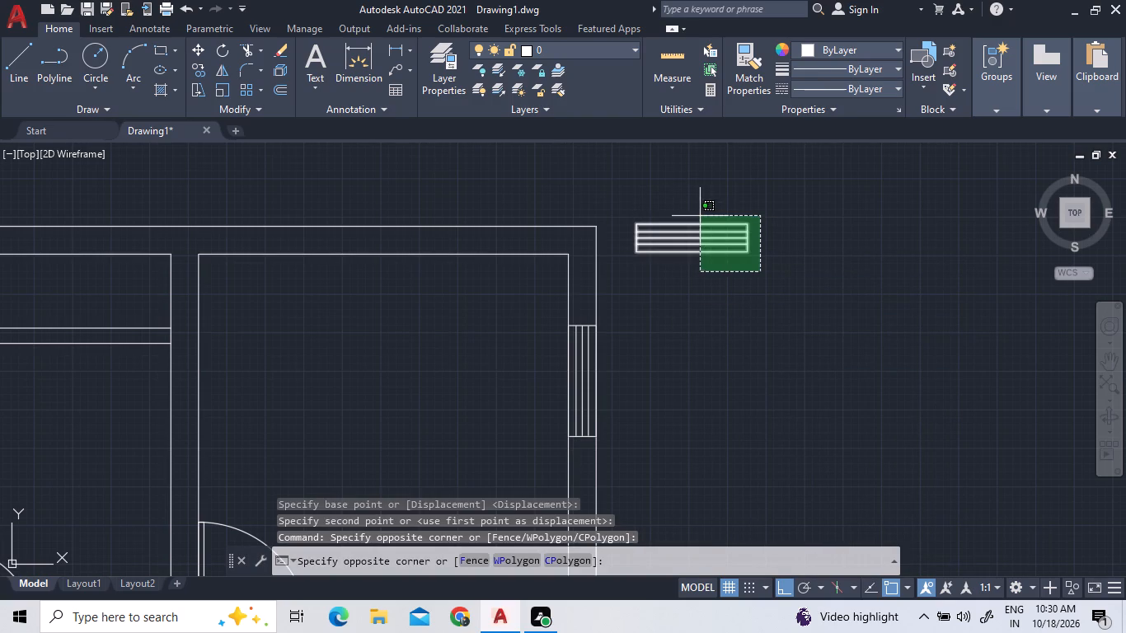
triple_click(700, 216)
right_click(656, 189)
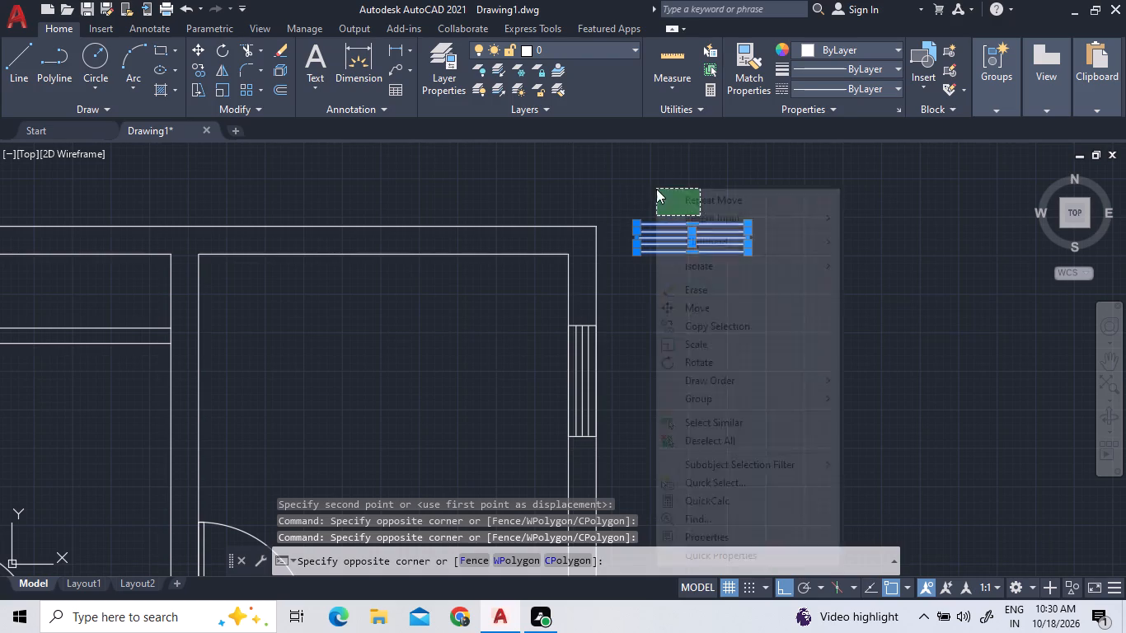
click(678, 312)
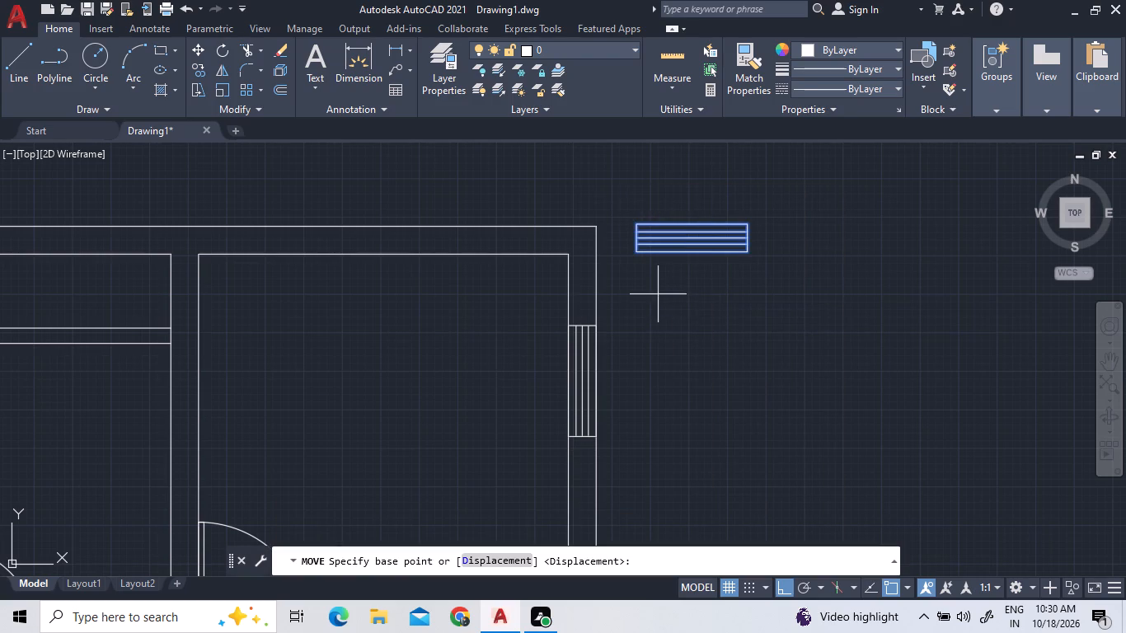
scroll(616, 215, up, 2)
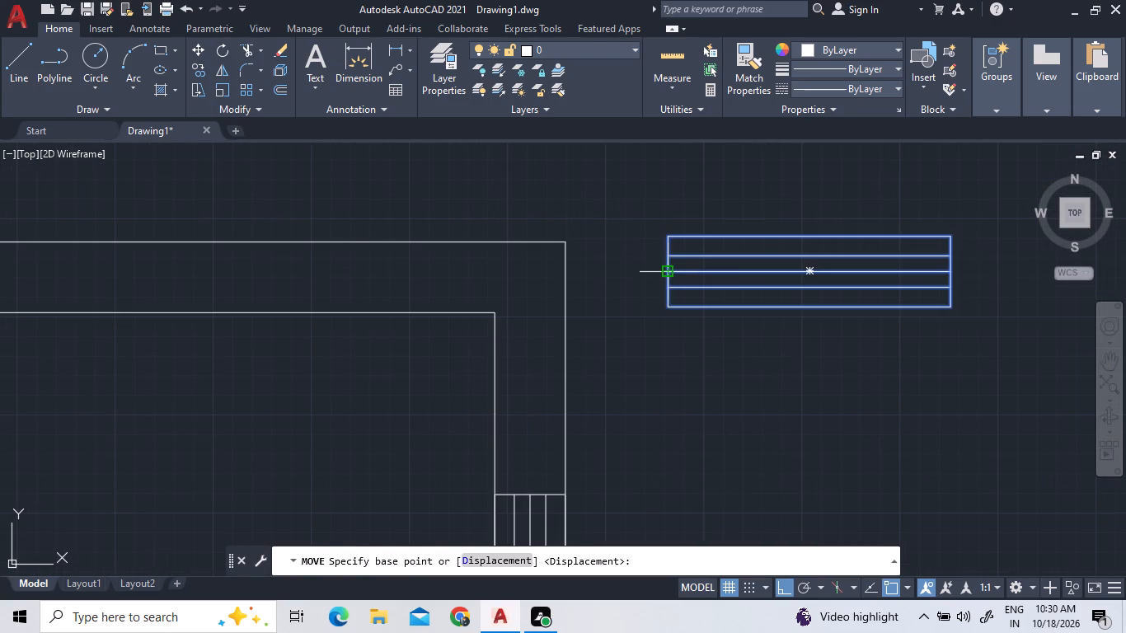
double_click(669, 271)
scroll(330, 282, down, 2)
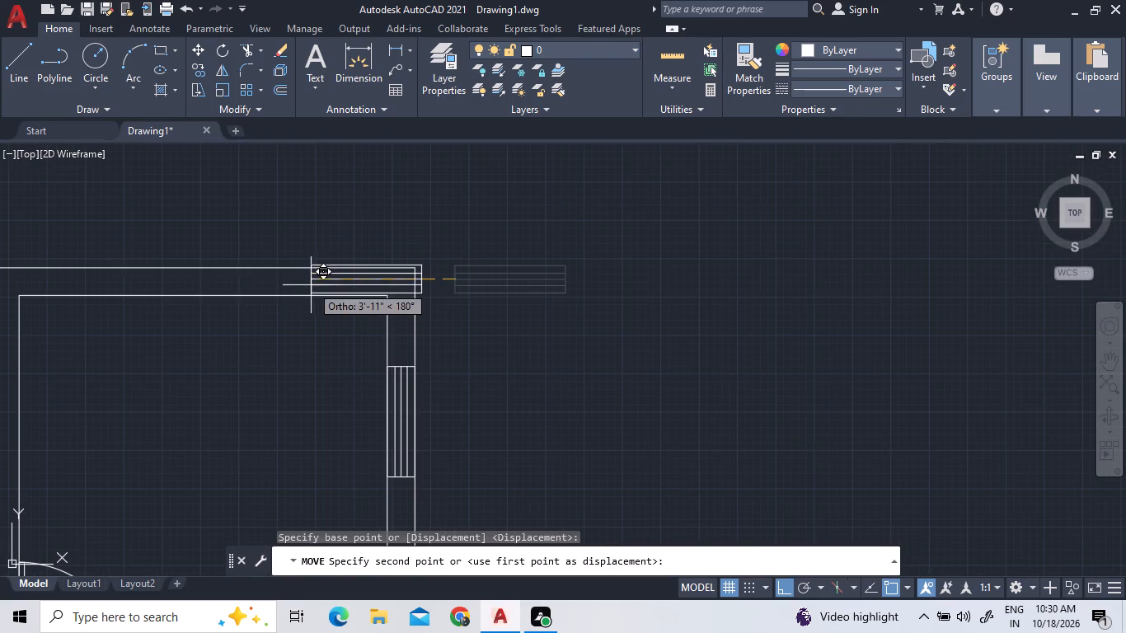
scroll(149, 286, up, 2)
click(149, 286)
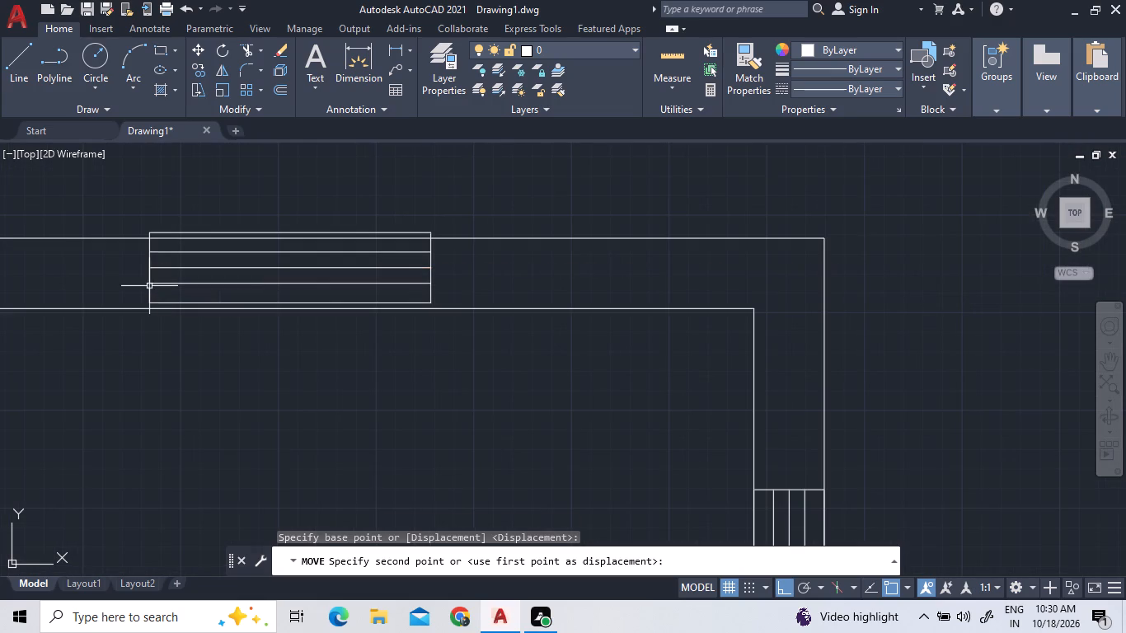
Move the horizontal window symbol straight down until its bottom edge meets the inner line of the upper right room's top wall.
scroll(442, 296, up, 3)
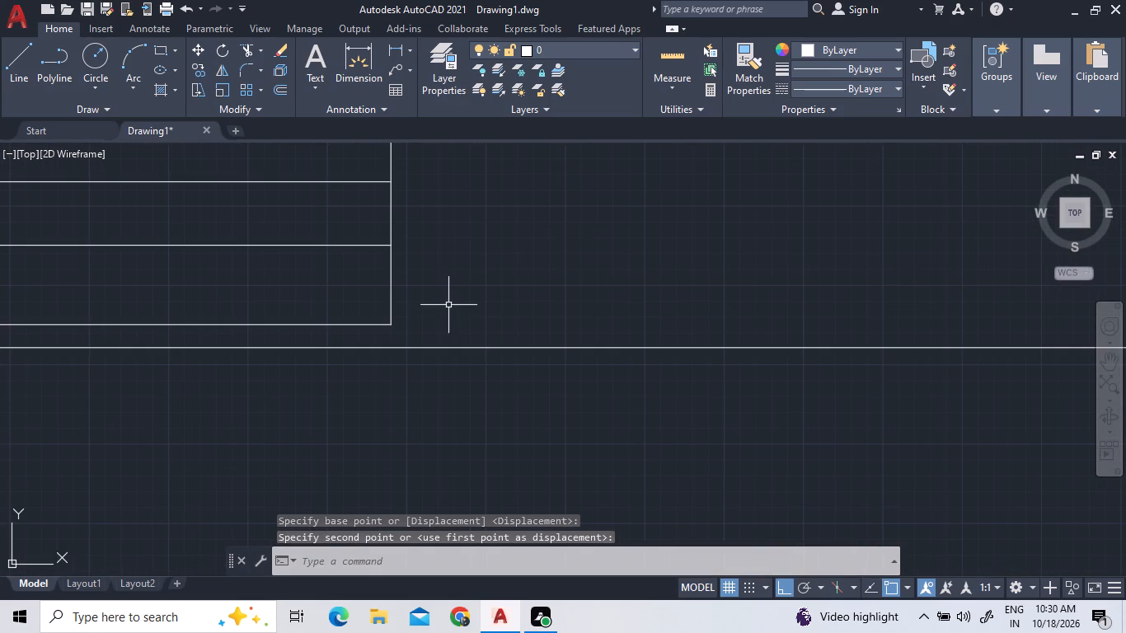
double_click(439, 325)
scroll(303, 205, down, 2)
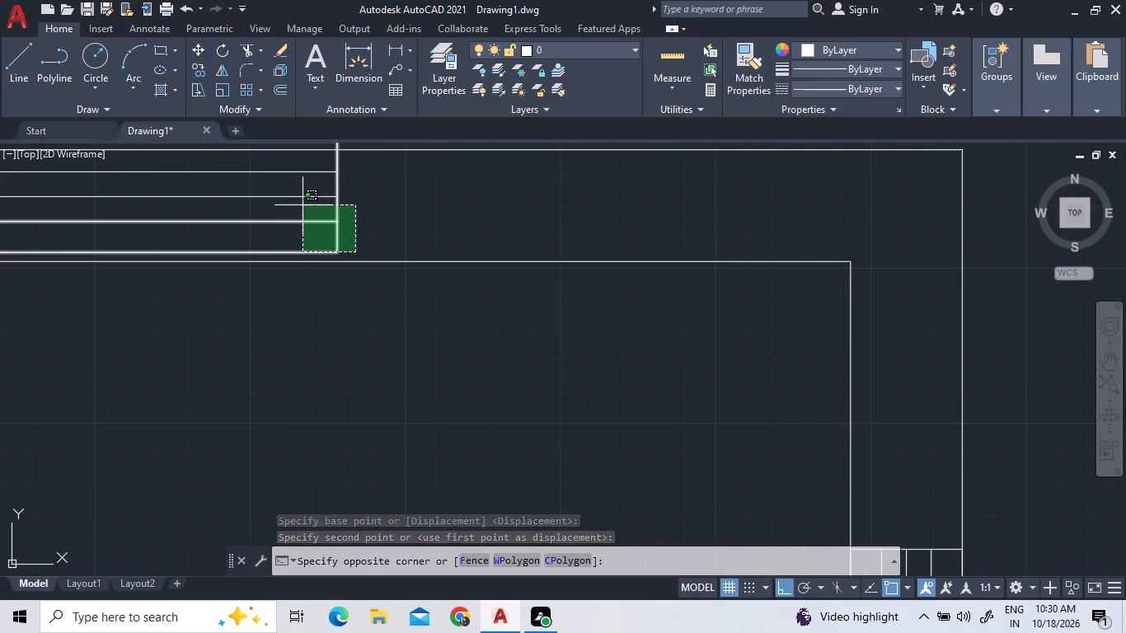
double_click(284, 168)
scroll(338, 216, down, 3)
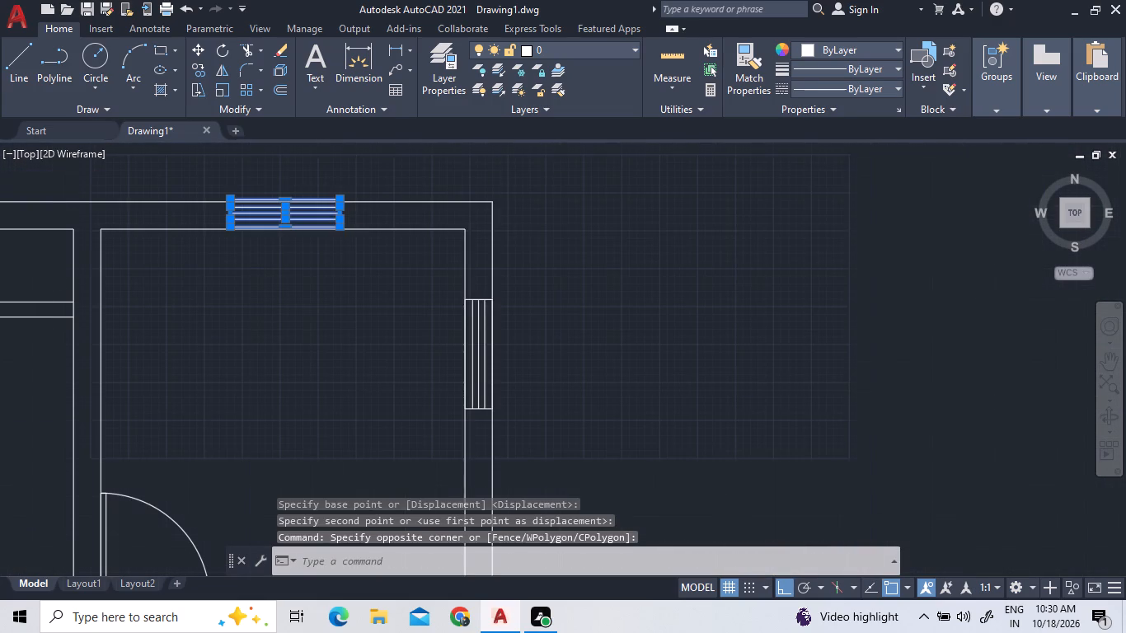
scroll(228, 206, up, 6)
right_click(126, 235)
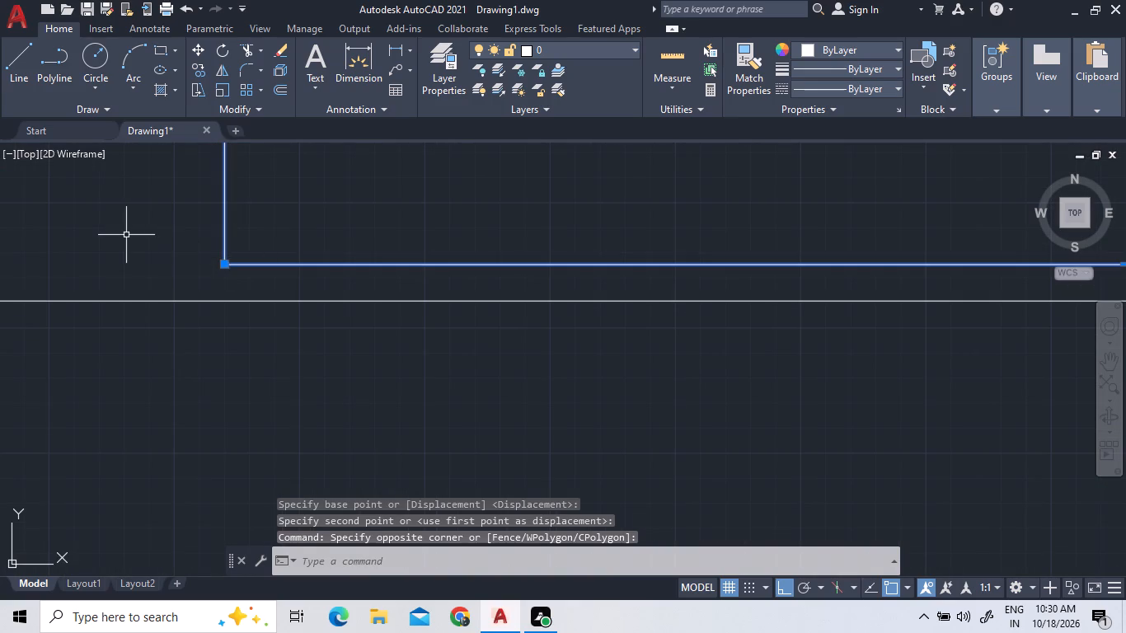
double_click(162, 336)
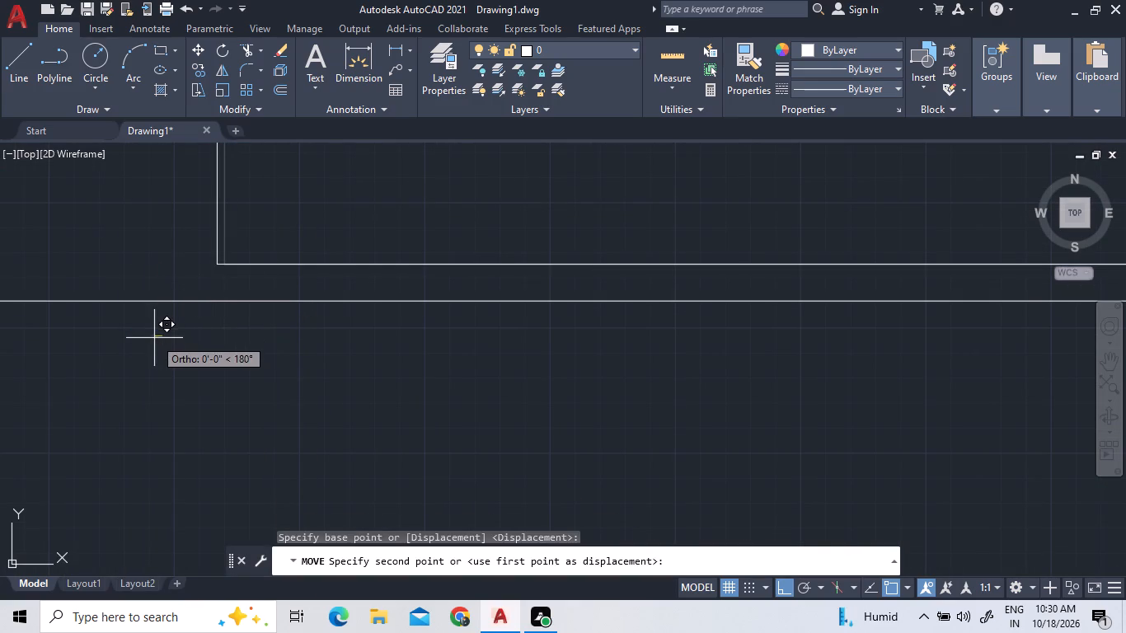
triple_click(137, 373)
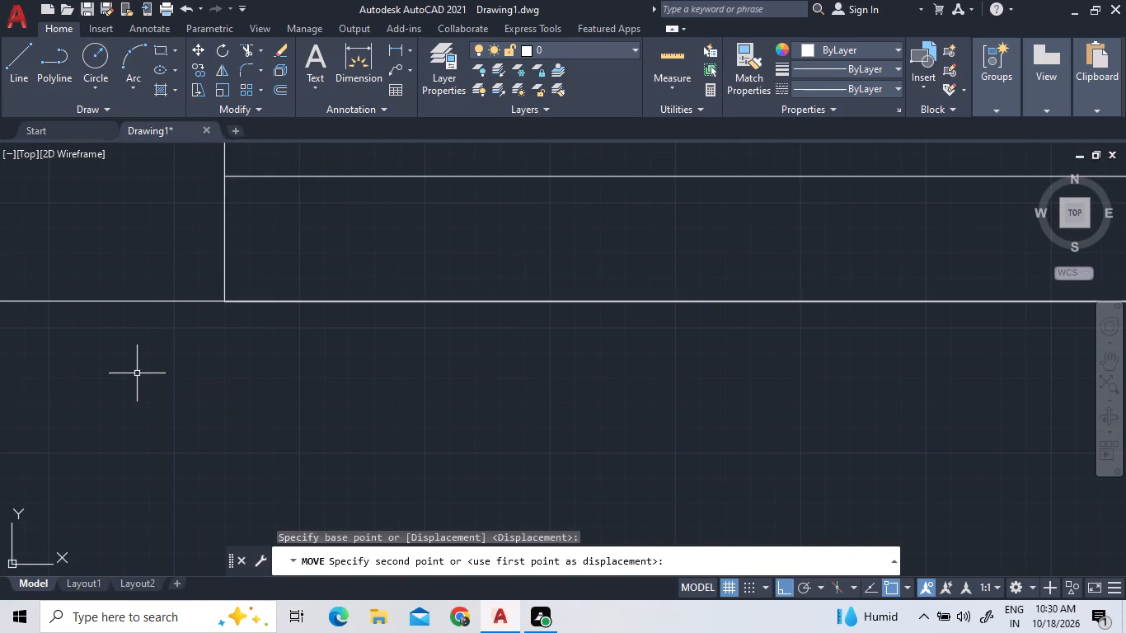
scroll(137, 373, down, 3)
click(332, 412)
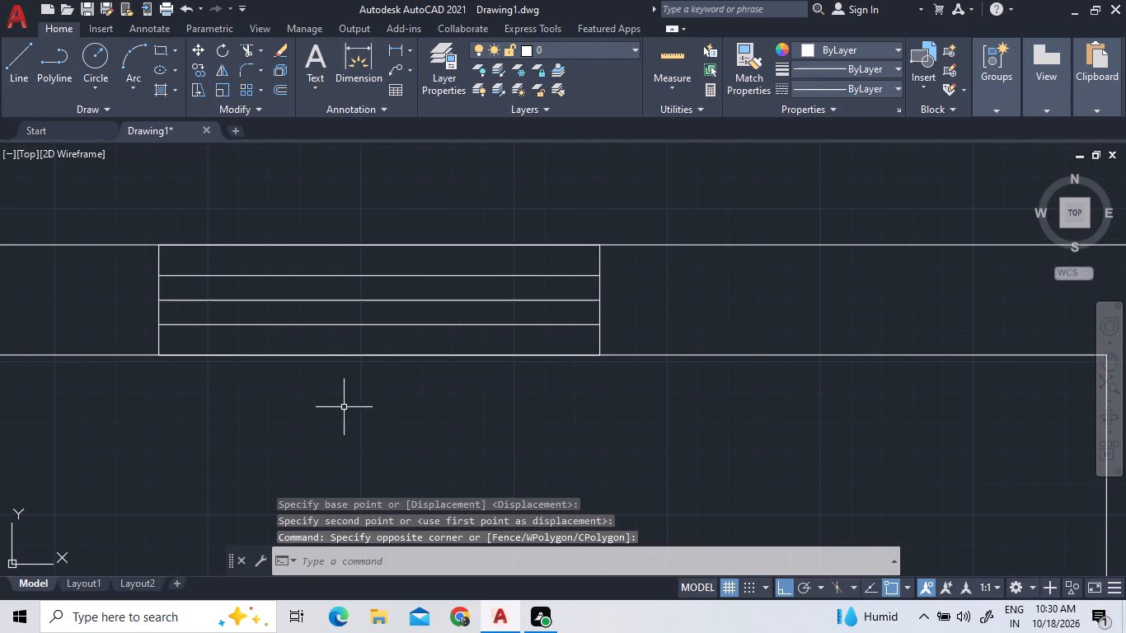
Move the same window symbol by its lower left corner up slightly, exactly onto the top wall's inner line.
double_click(670, 337)
triple_click(470, 267)
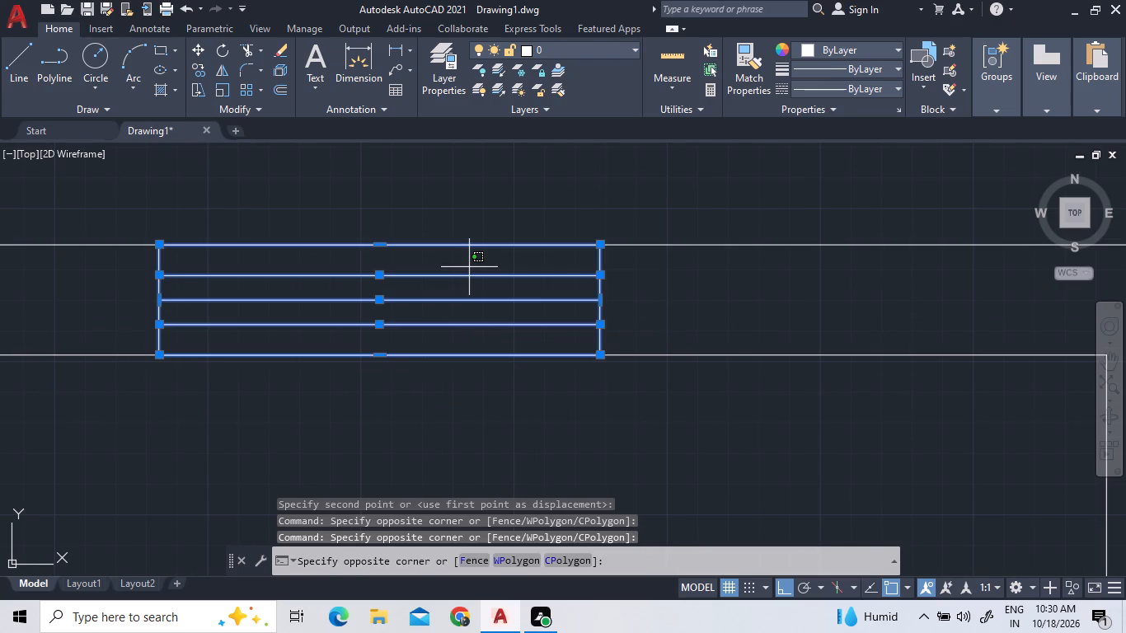
right_click(467, 269)
click(522, 339)
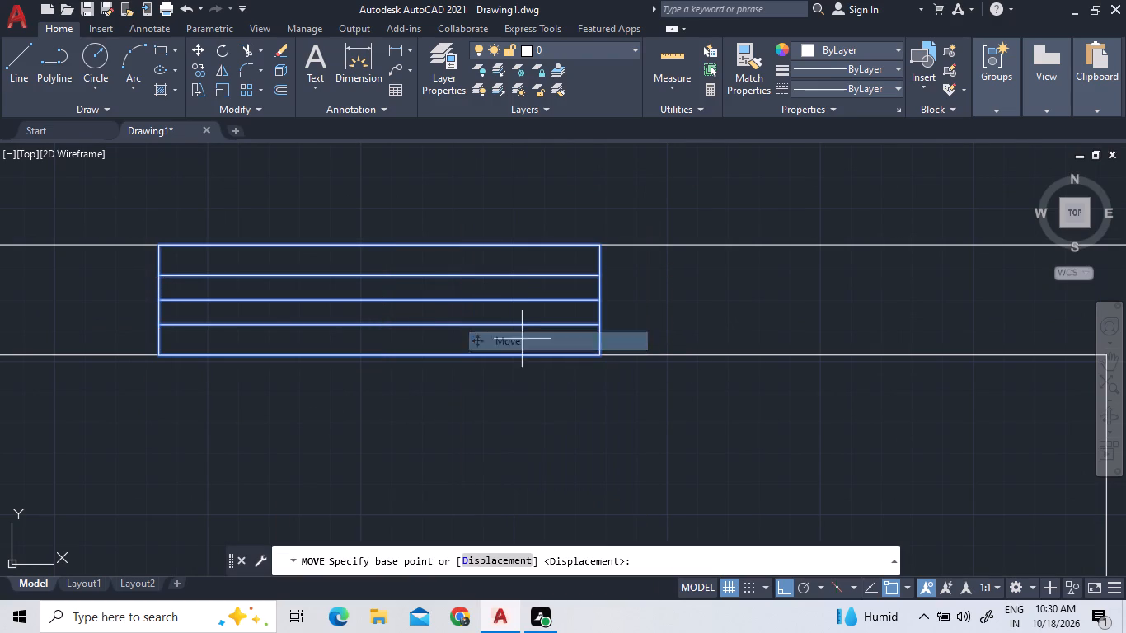
scroll(156, 353, up, 7)
scroll(256, 341, up, 1)
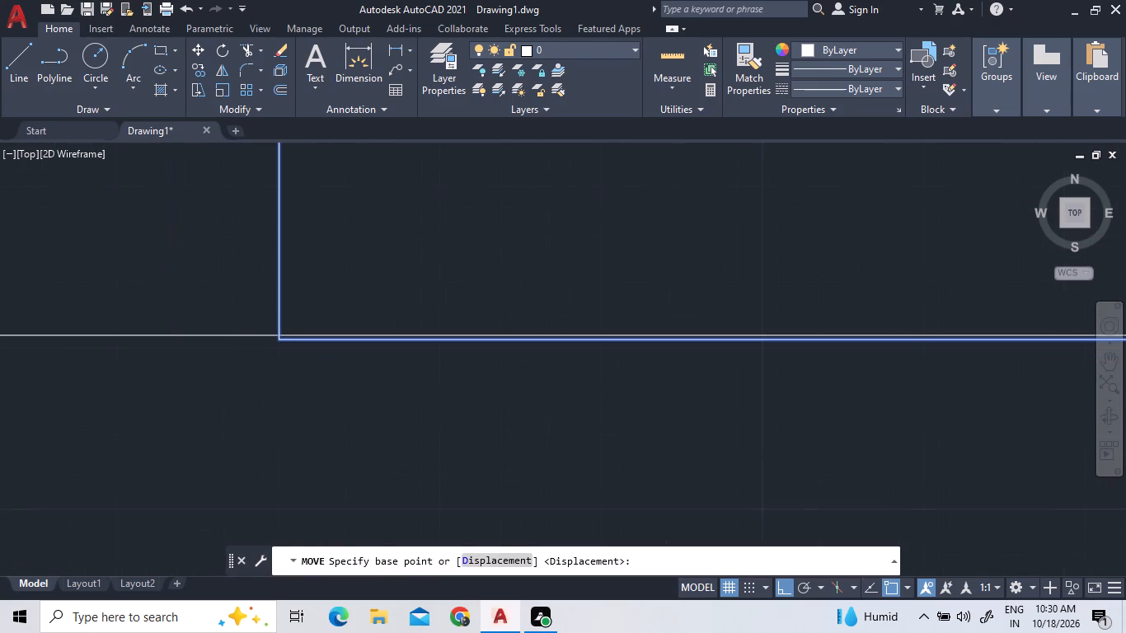
scroll(256, 341, up, 1)
scroll(338, 326, up, 3)
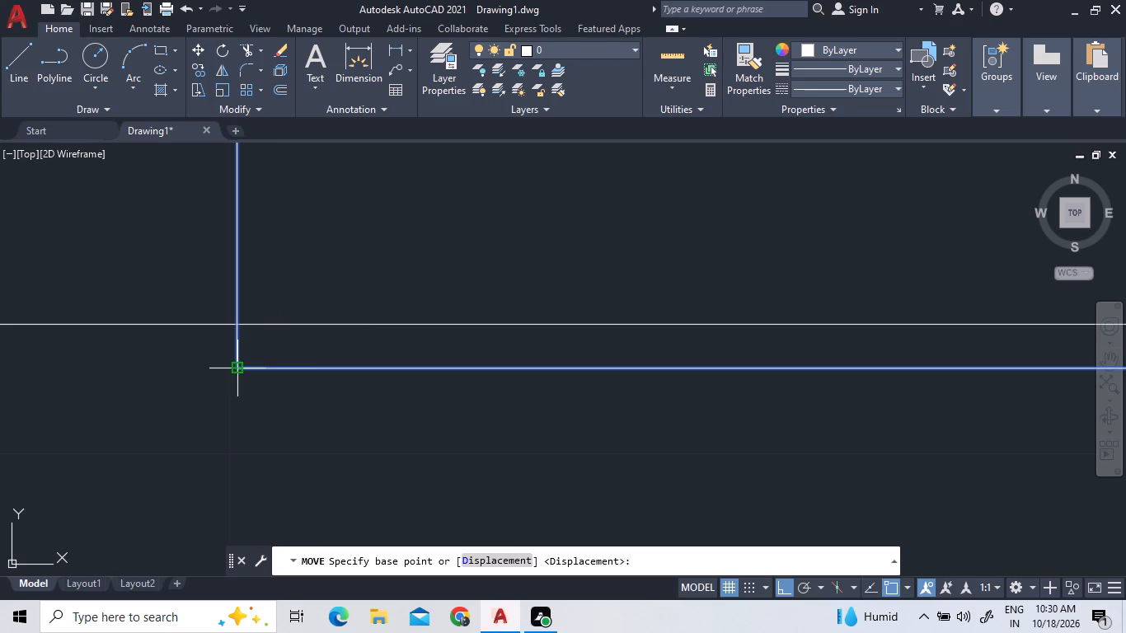
double_click(234, 366)
click(234, 328)
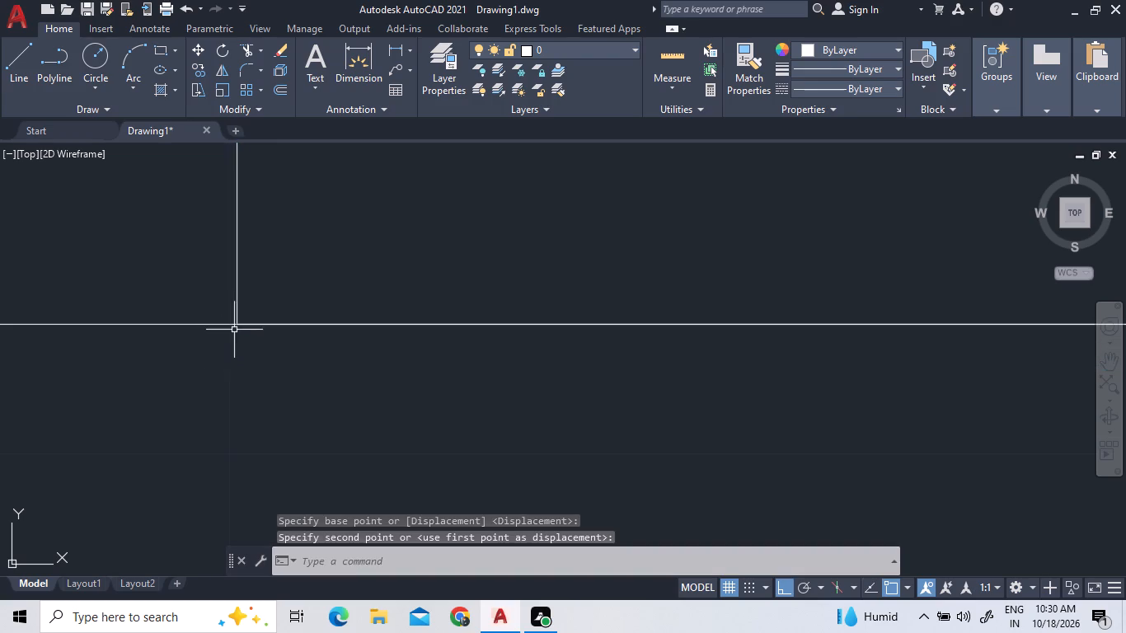
Copy the top-wall window symbol by its left edge's midpoint horizontally about 19'-1" into the top wall of the upper left room.
scroll(232, 378, down, 18)
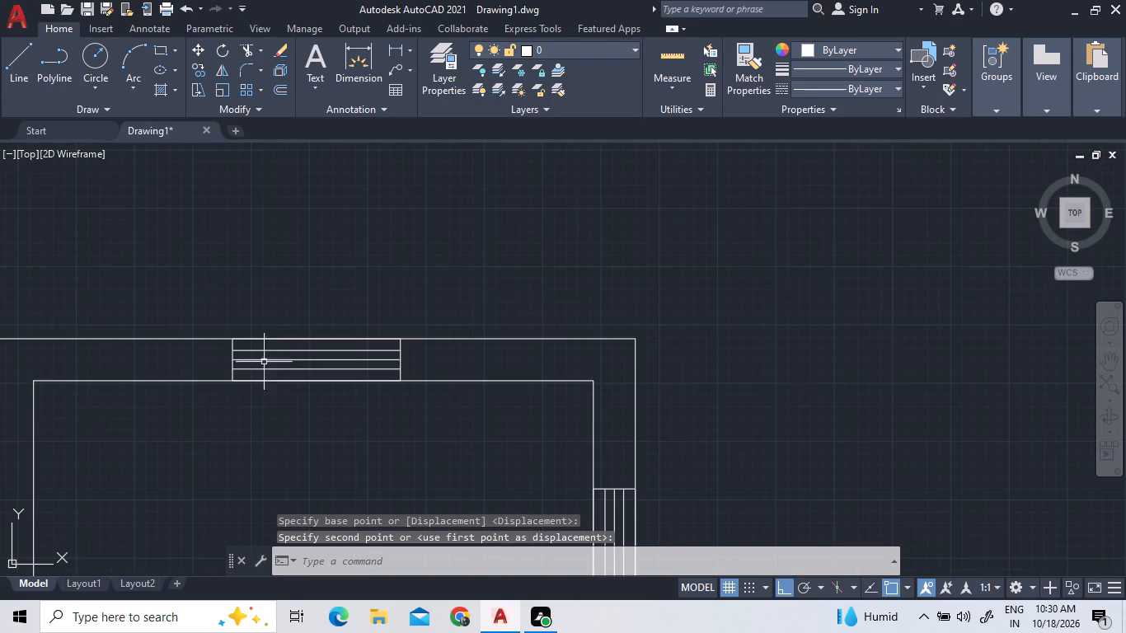
scroll(393, 279, down, 2)
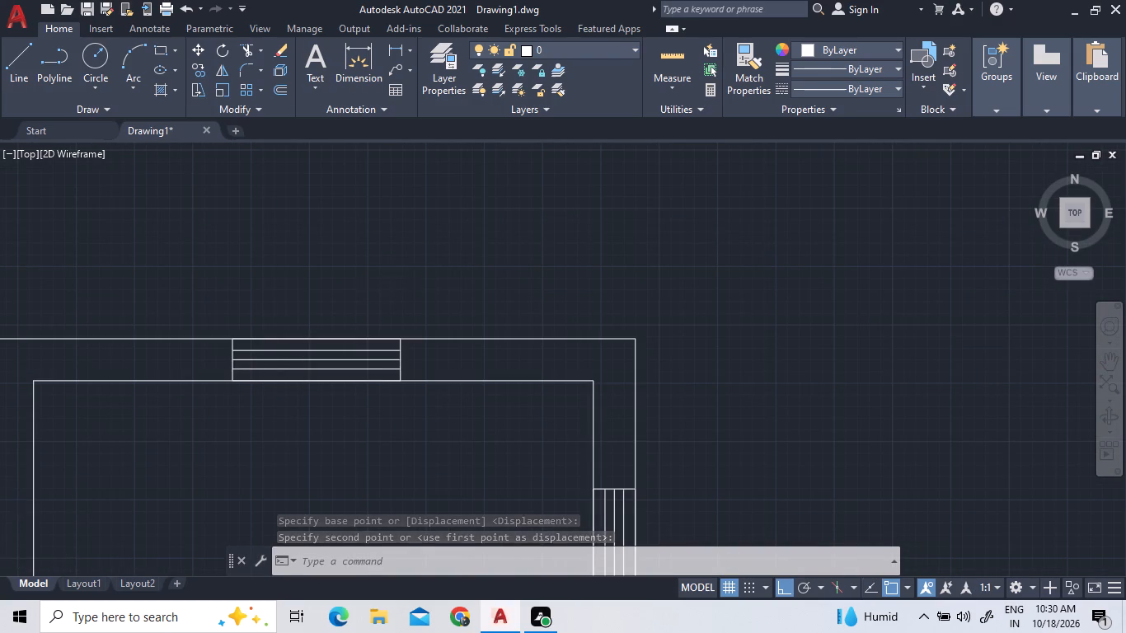
scroll(393, 279, down, 1)
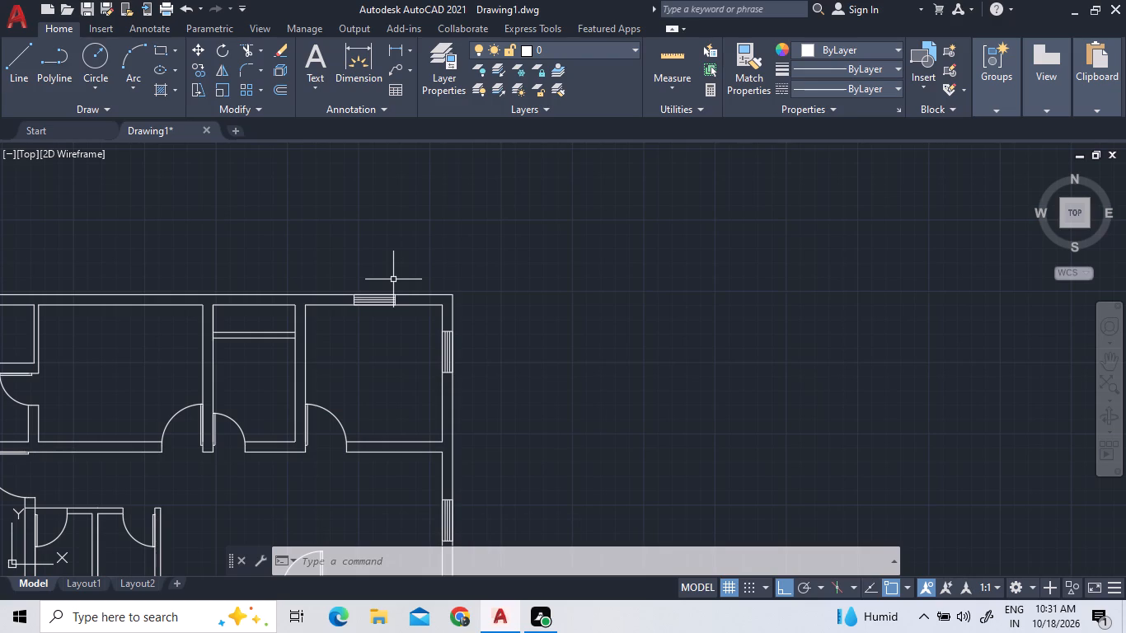
scroll(366, 297, up, 5)
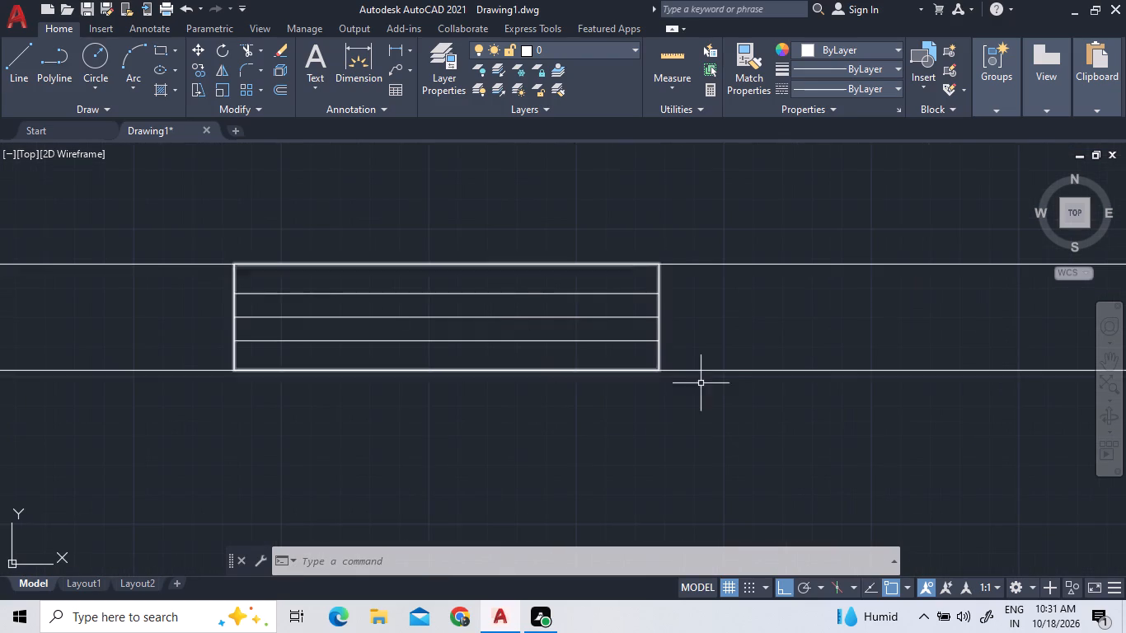
click(700, 353)
click(551, 291)
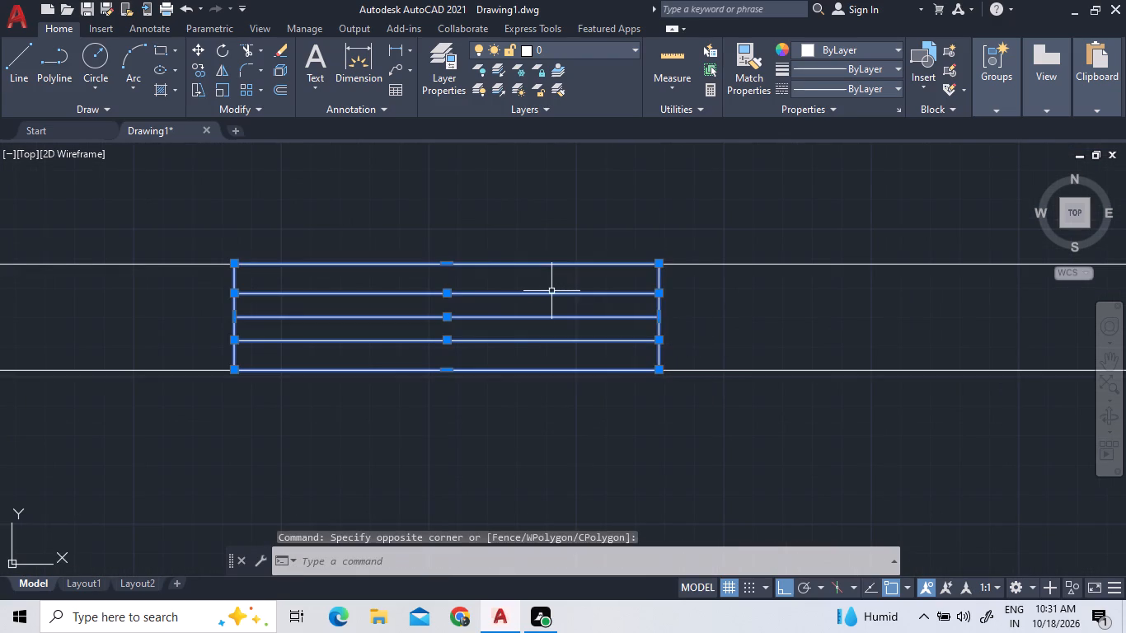
right_click(548, 293)
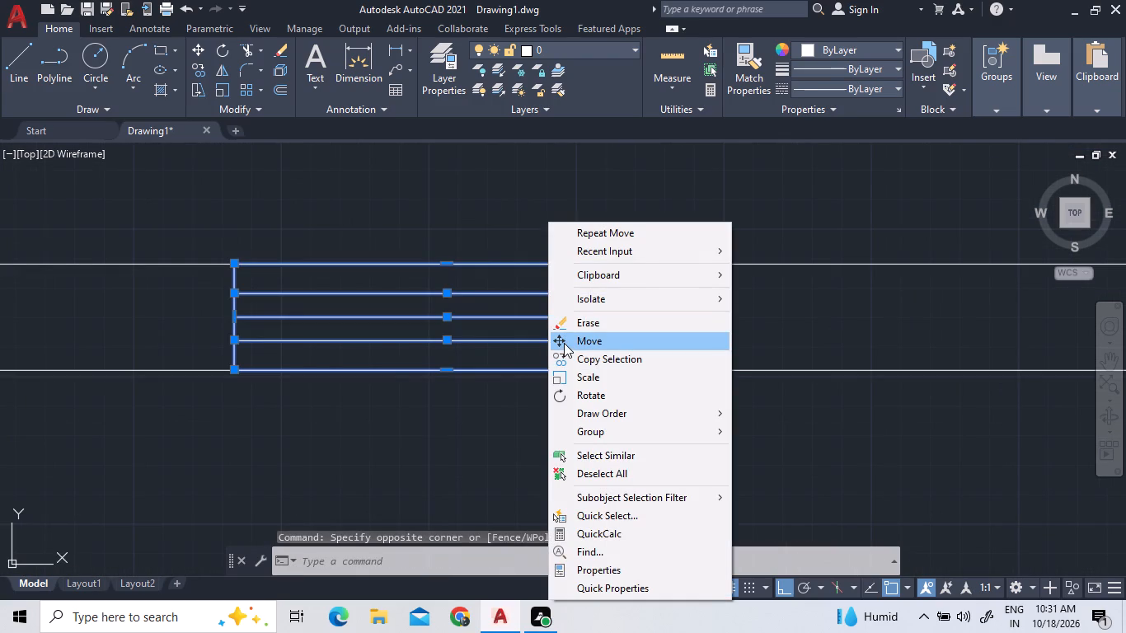
click(565, 359)
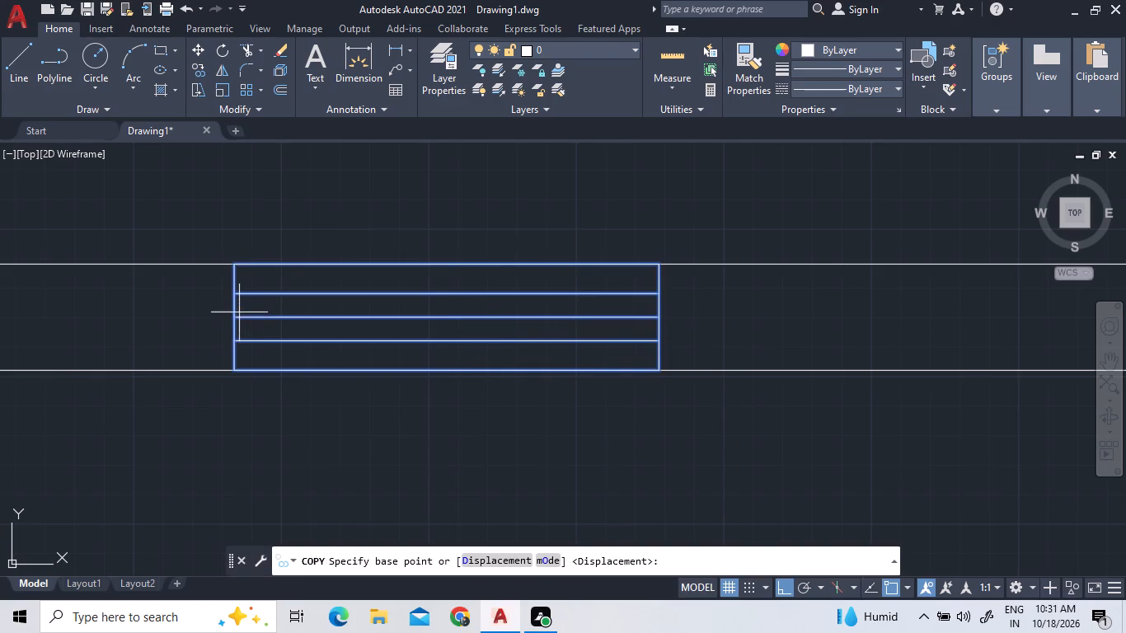
click(235, 316)
scroll(228, 395, down, 3)
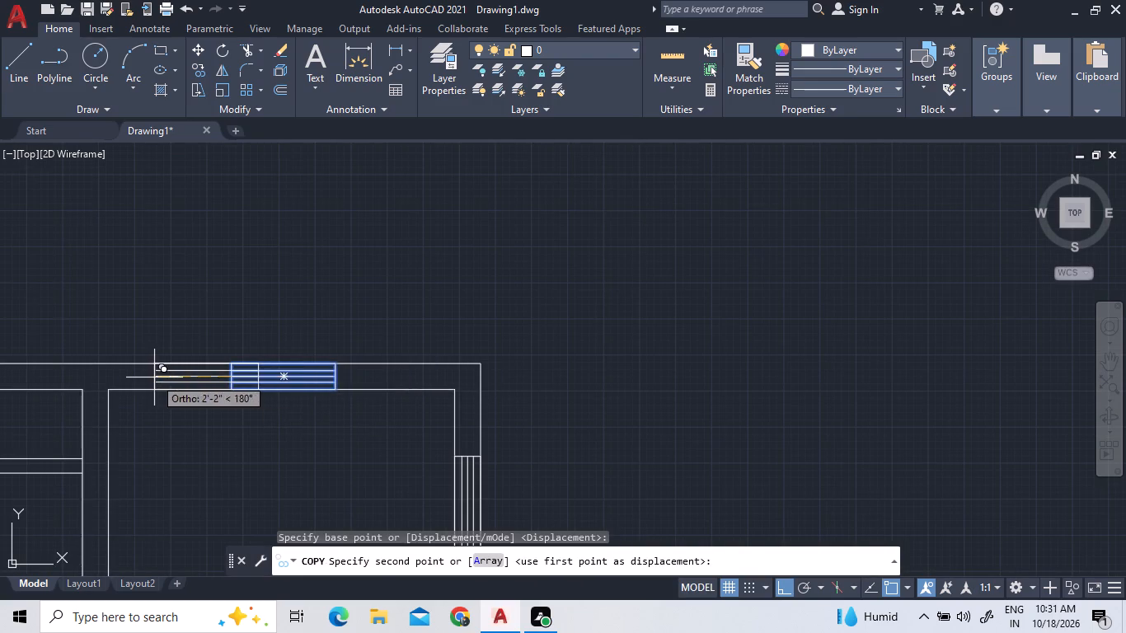
scroll(152, 377, down, 5)
scroll(91, 373, up, 3)
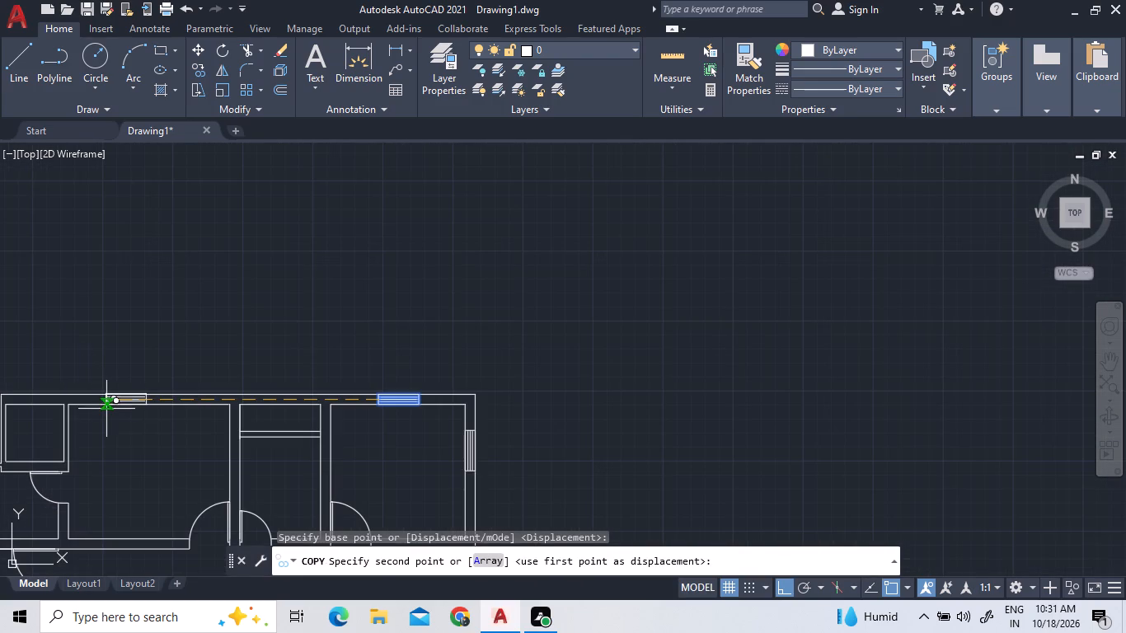
scroll(107, 408, up, 4)
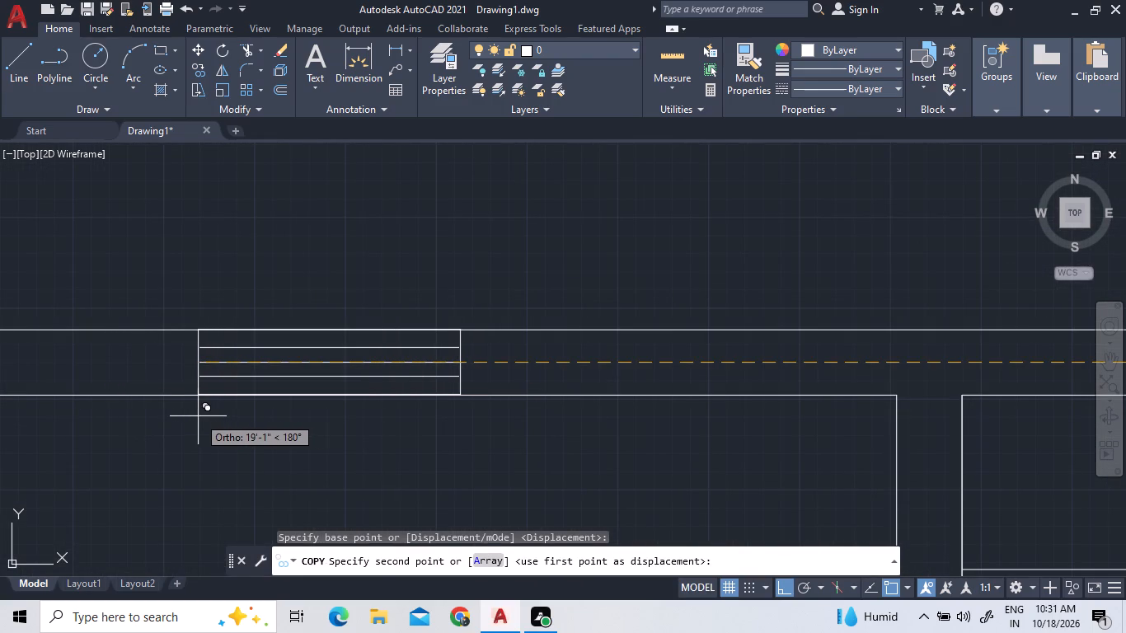
click(198, 416)
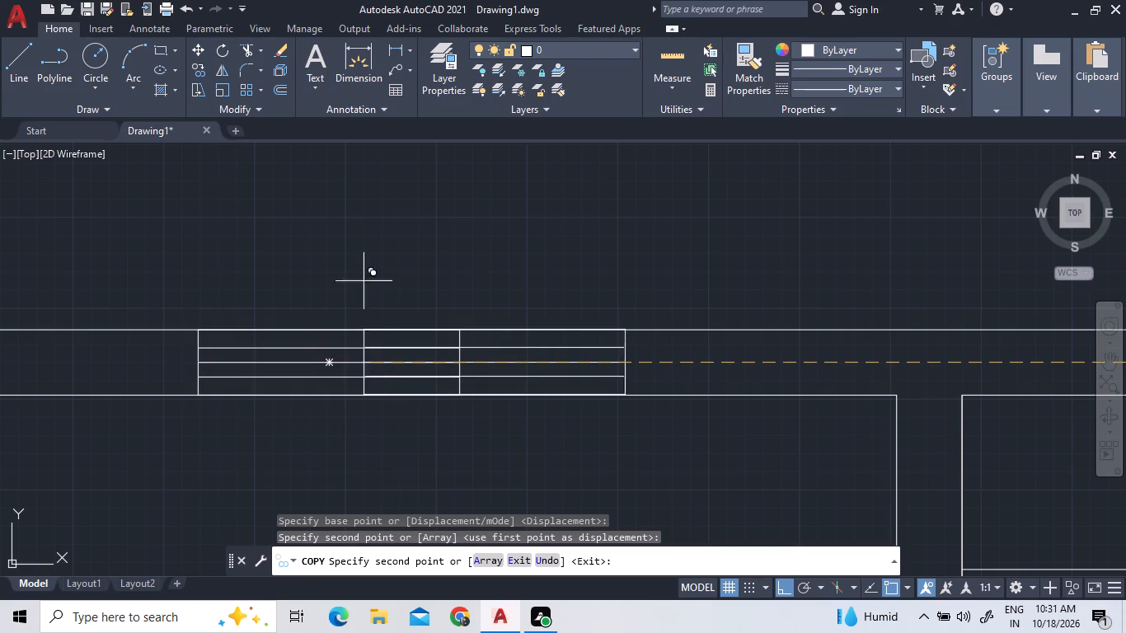
With Ortho off, place another copy of the window symbol in the bottom outer wall of the lower left room and end the copying.
scroll(371, 261, down, 3)
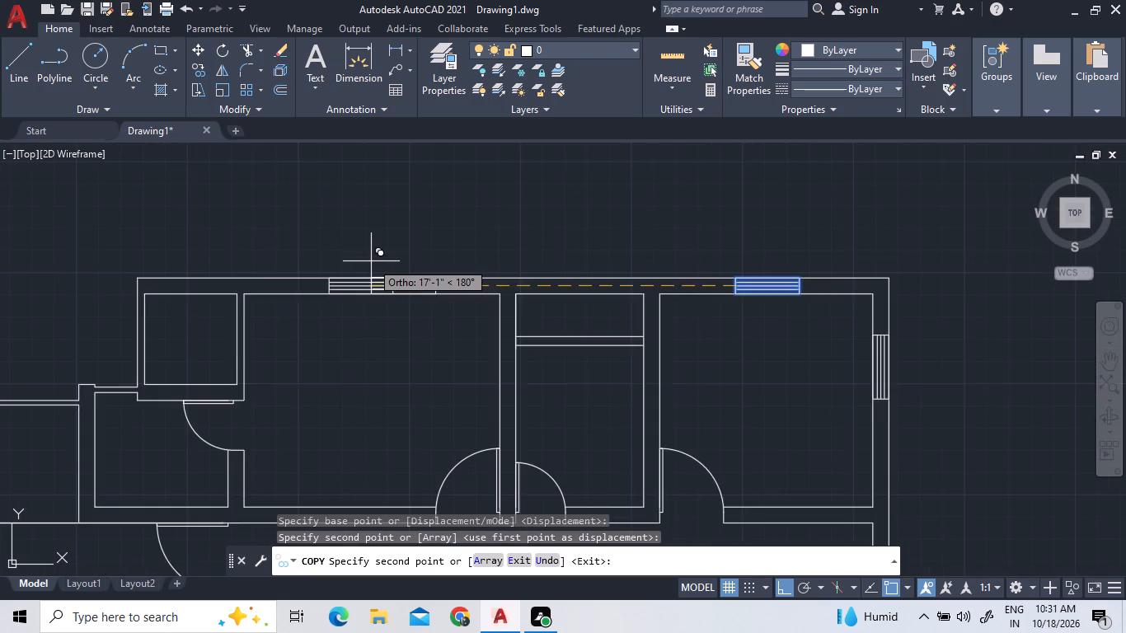
scroll(370, 264, down, 2)
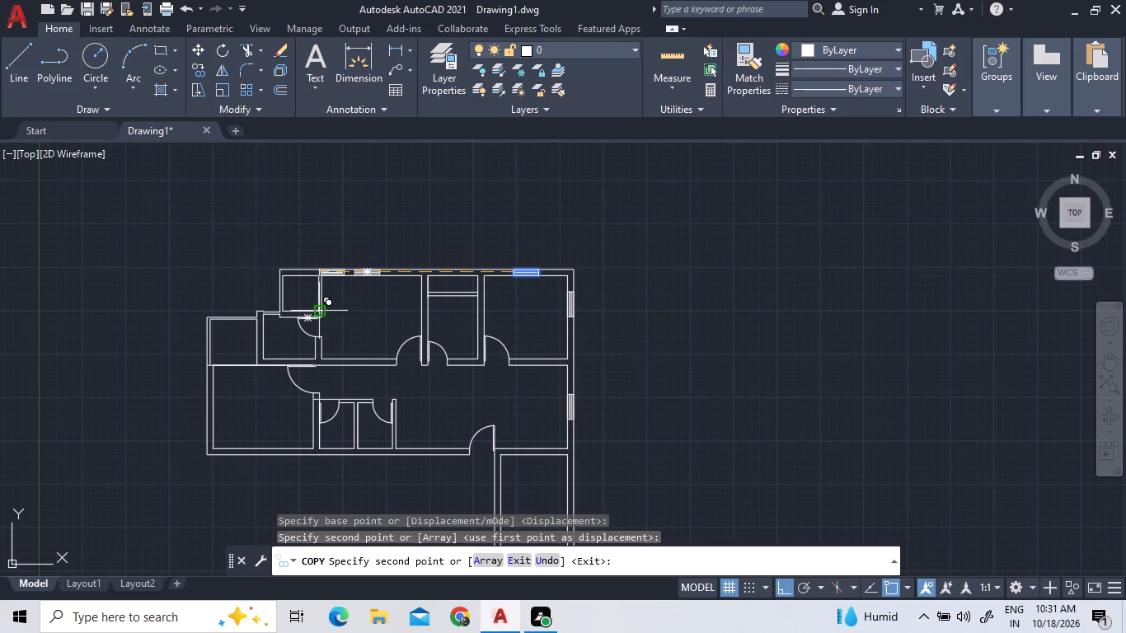
scroll(320, 311, down, 1)
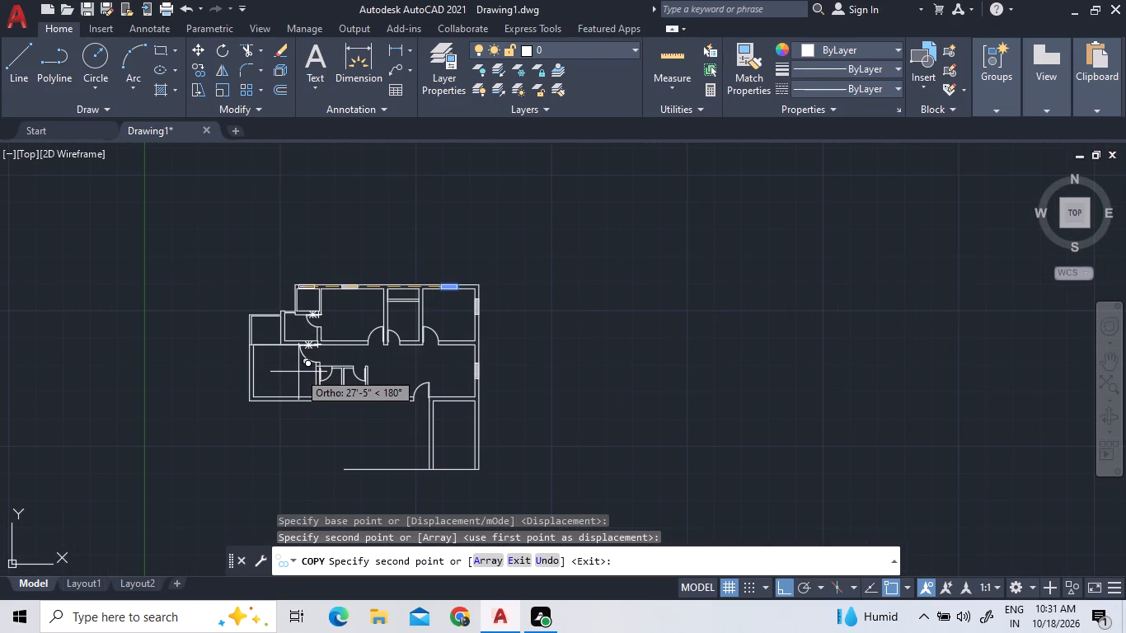
key(F8)
scroll(289, 389, up, 7)
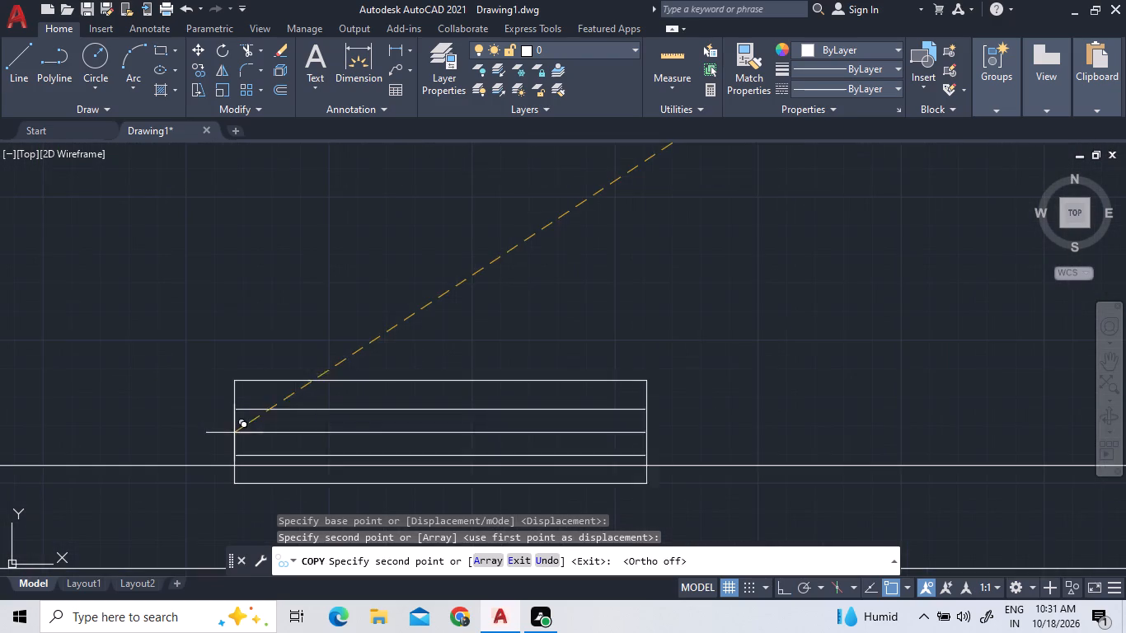
scroll(253, 410, down, 3)
scroll(231, 438, up, 4)
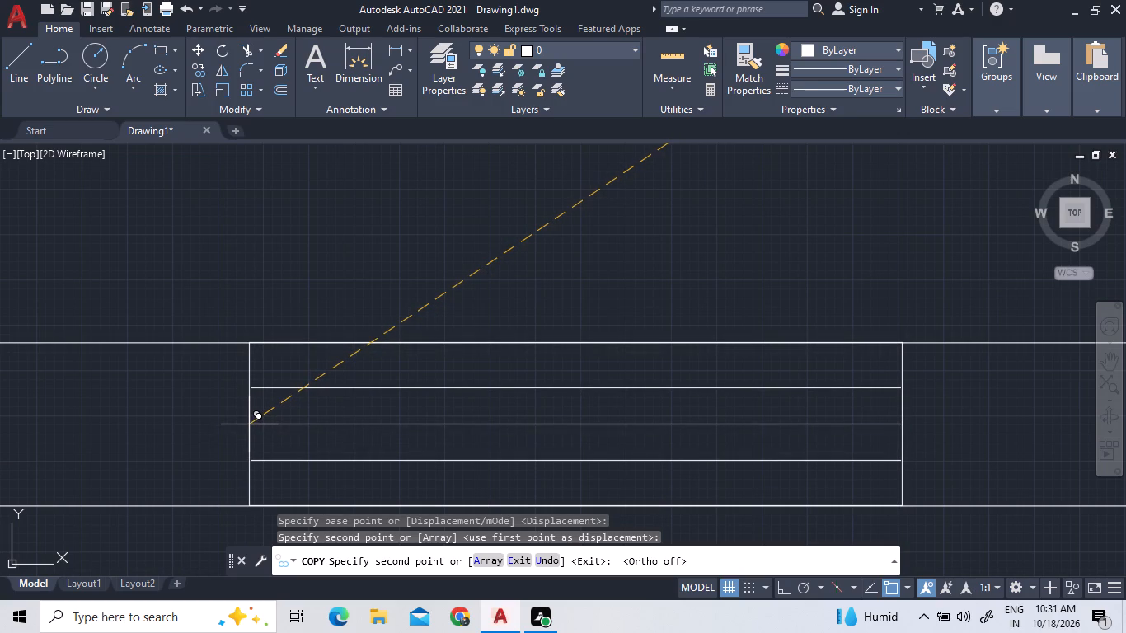
triple_click(249, 424)
scroll(317, 297, down, 2)
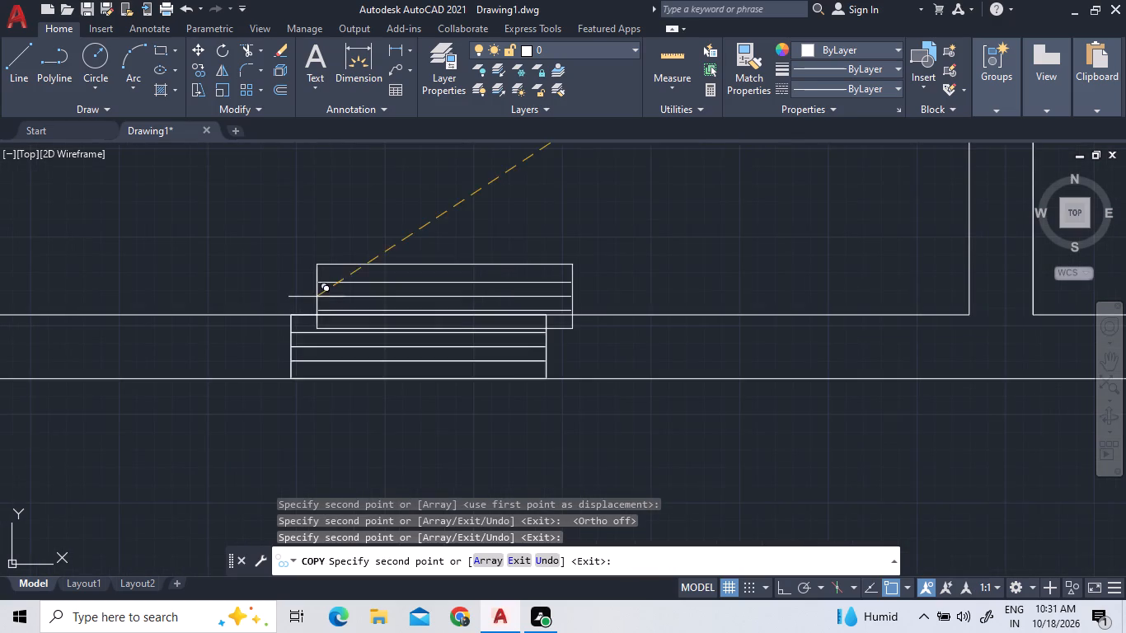
scroll(317, 297, down, 7)
key(Escape)
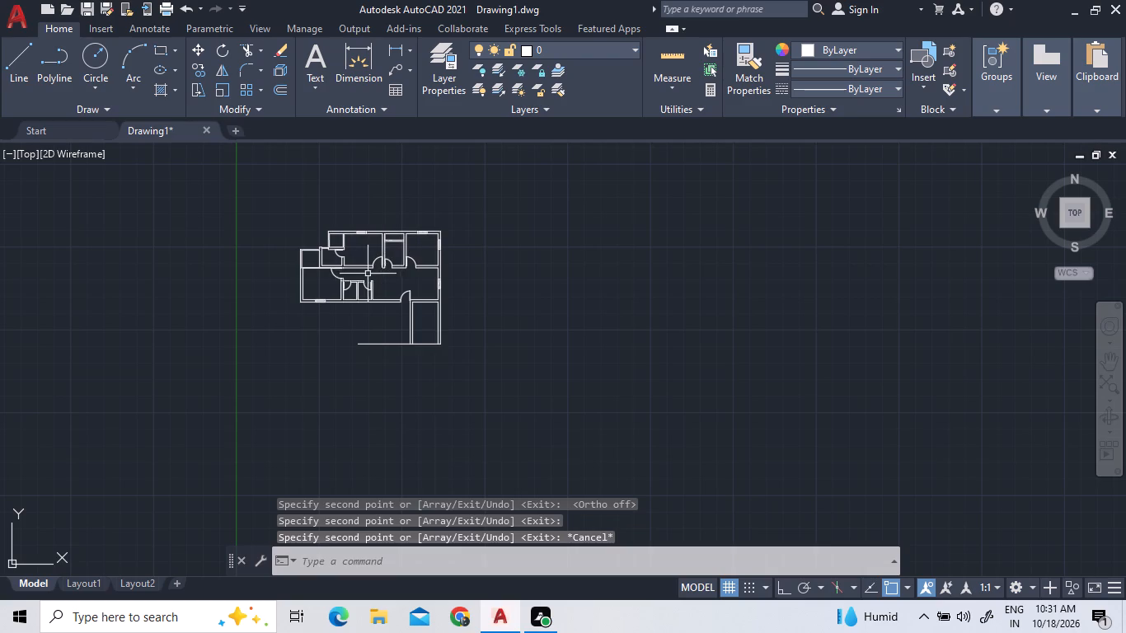
Move the window symbol in the lower left room's bottom wall freehand slightly down and left, closer to the wall's outer line.
scroll(316, 303, up, 12)
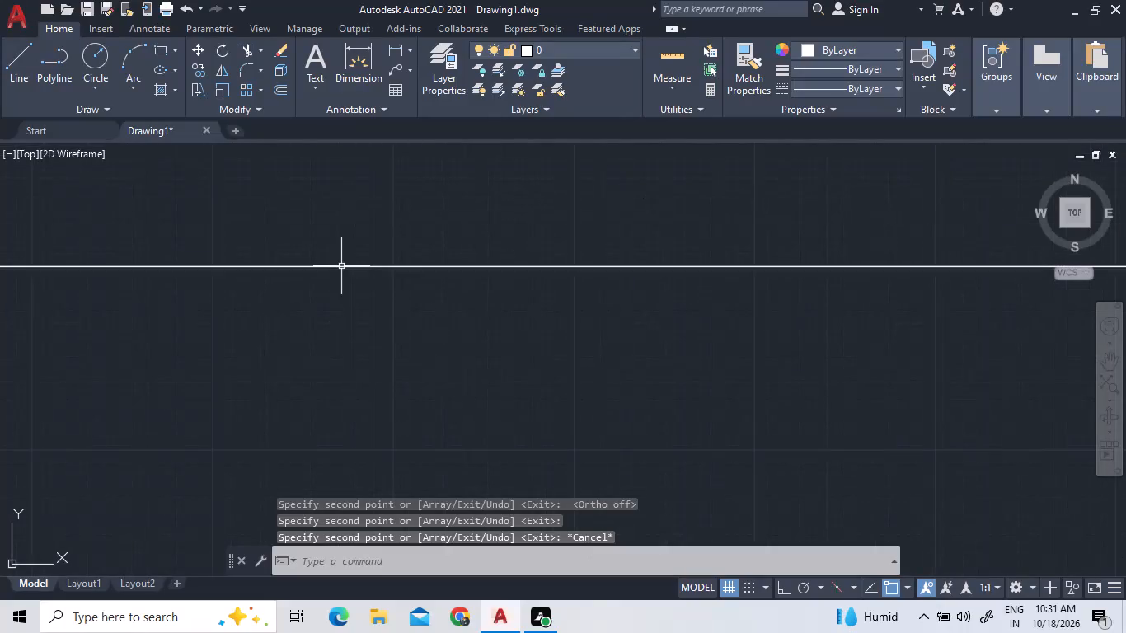
scroll(341, 266, down, 4)
scroll(680, 248, up, 3)
click(682, 265)
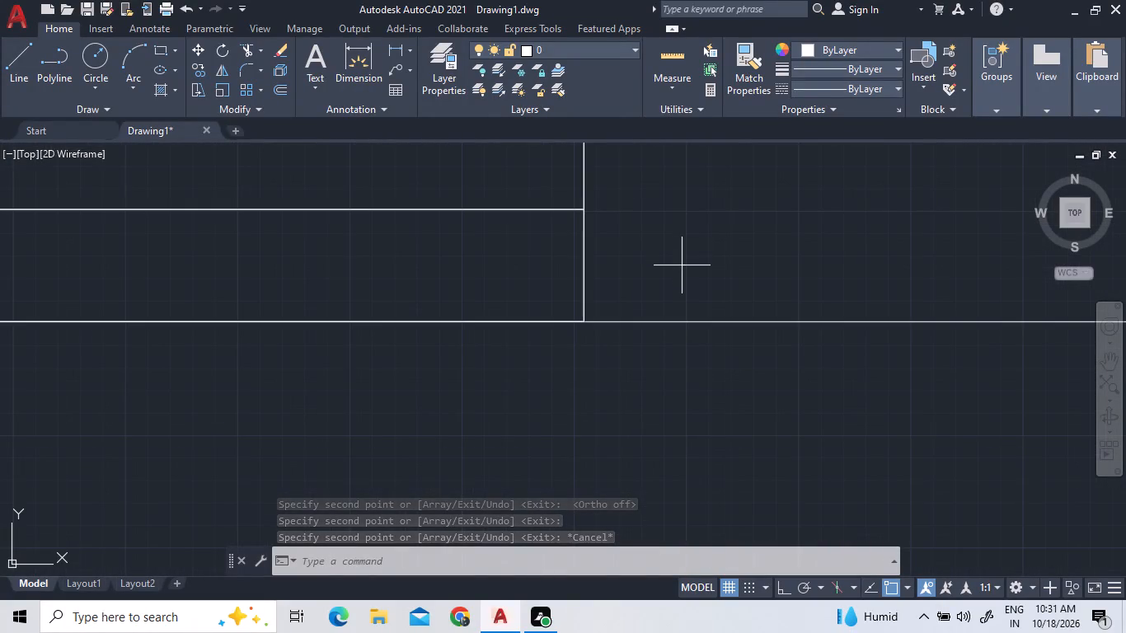
scroll(496, 241, down, 3)
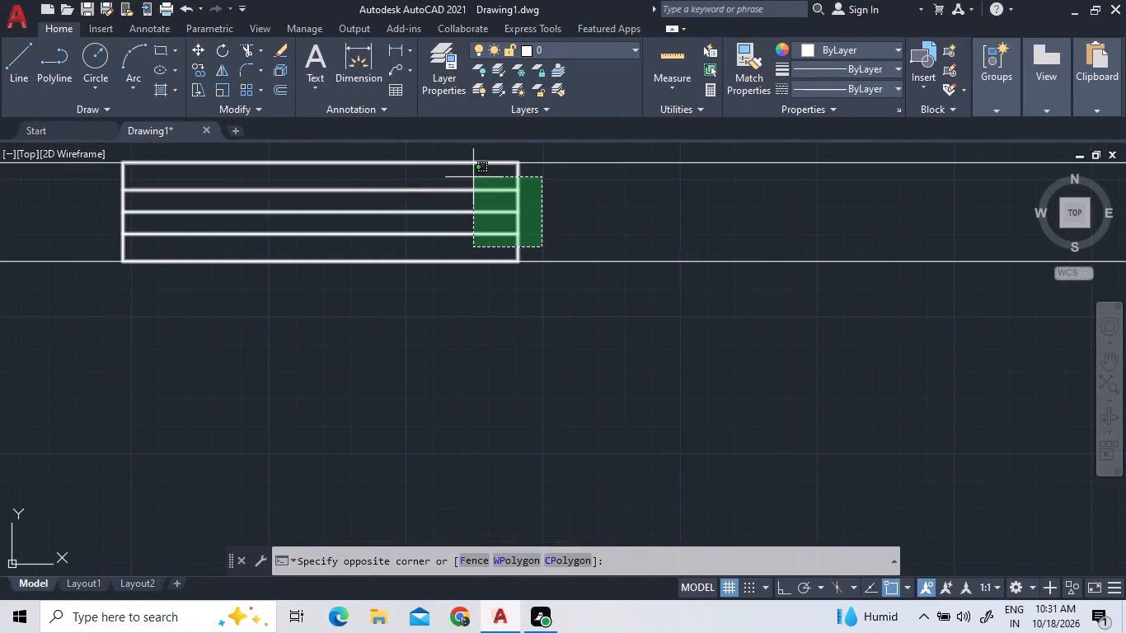
double_click(473, 177)
scroll(485, 233, up, 4)
scroll(687, 425, up, 4)
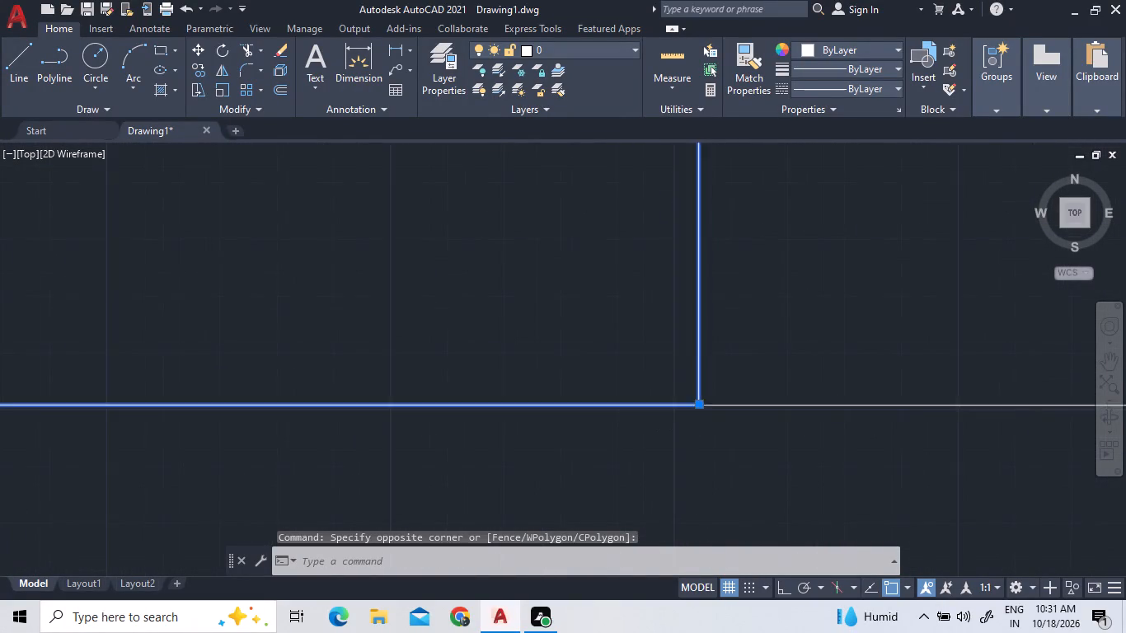
scroll(715, 387, up, 9)
right_click(741, 377)
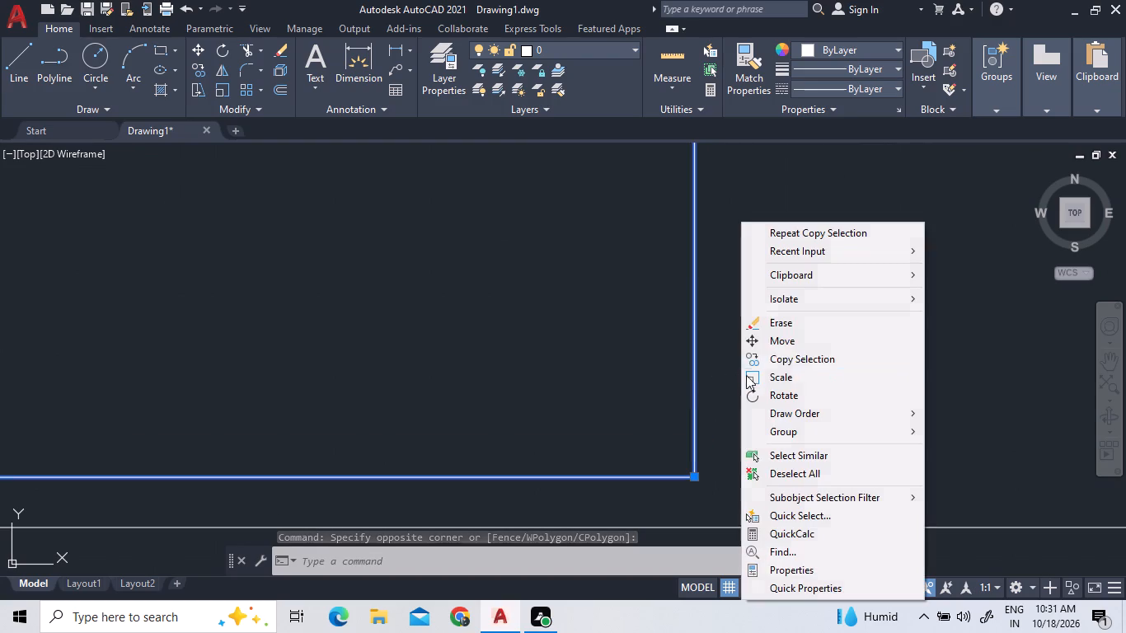
double_click(796, 338)
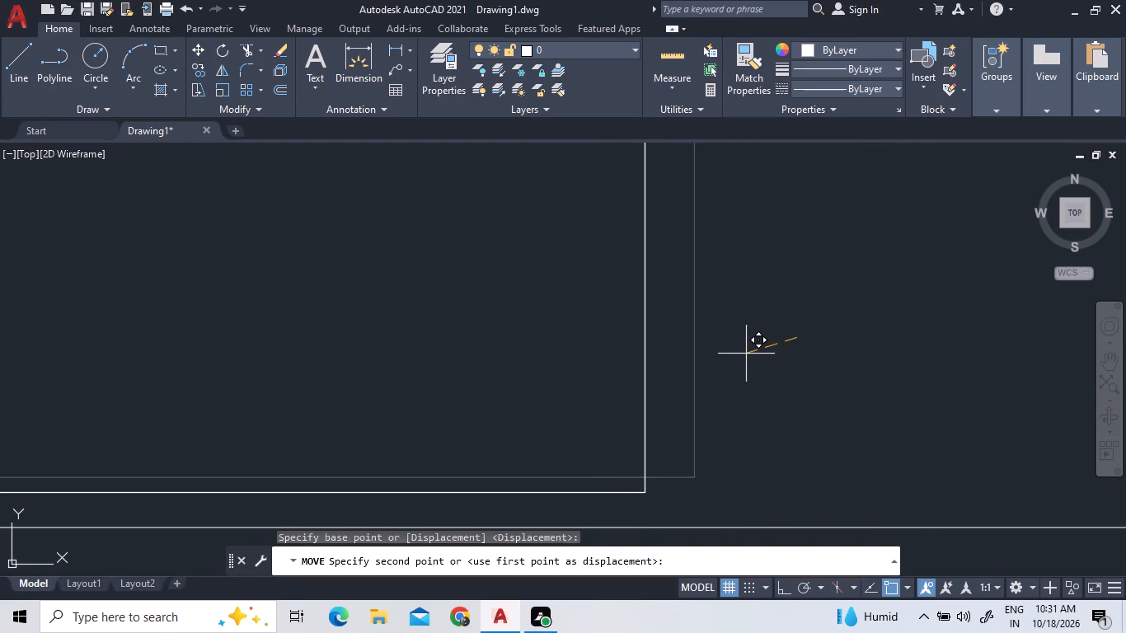
click(753, 354)
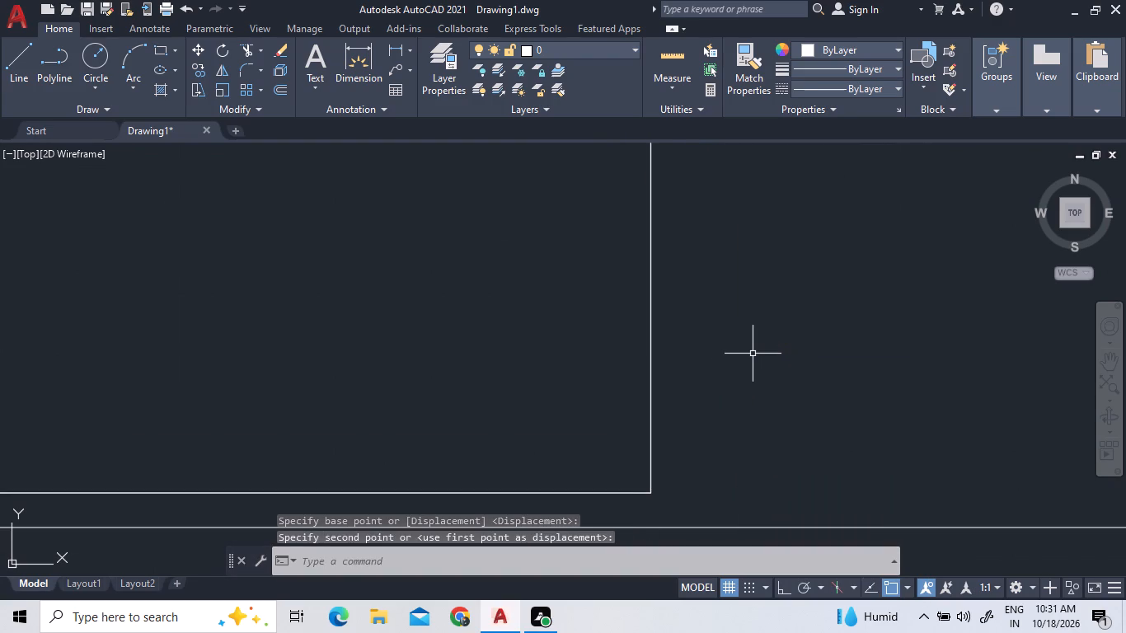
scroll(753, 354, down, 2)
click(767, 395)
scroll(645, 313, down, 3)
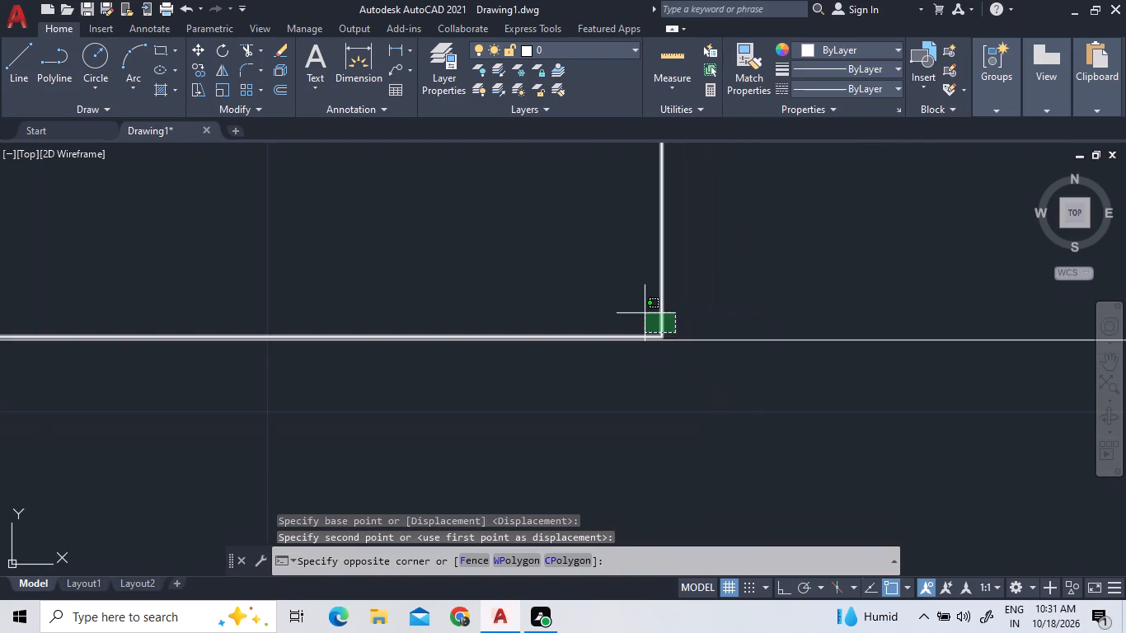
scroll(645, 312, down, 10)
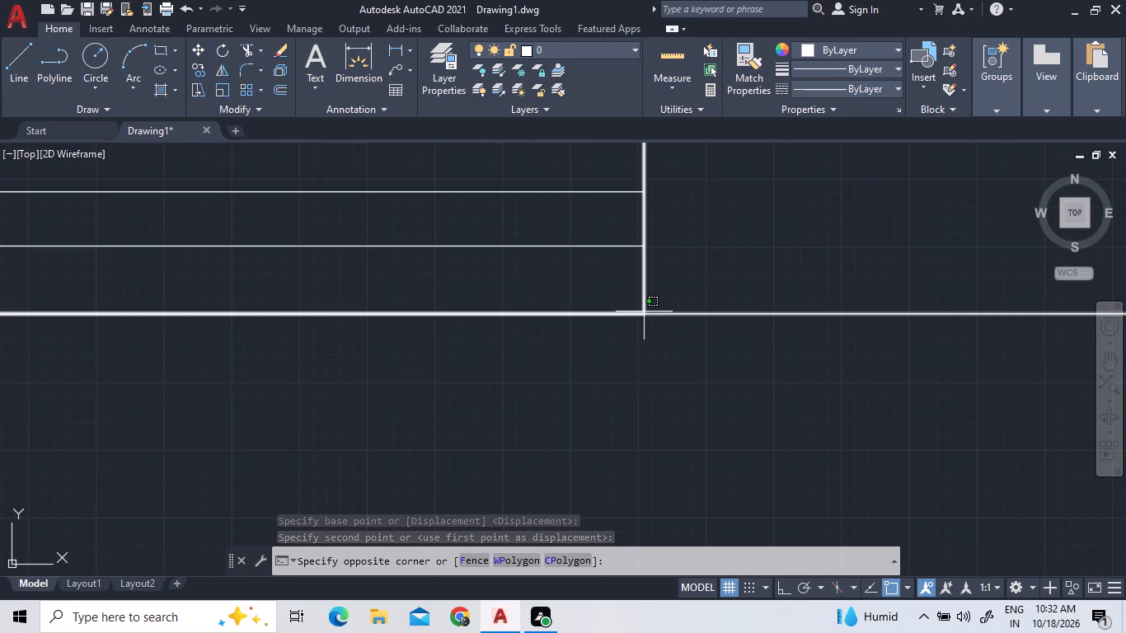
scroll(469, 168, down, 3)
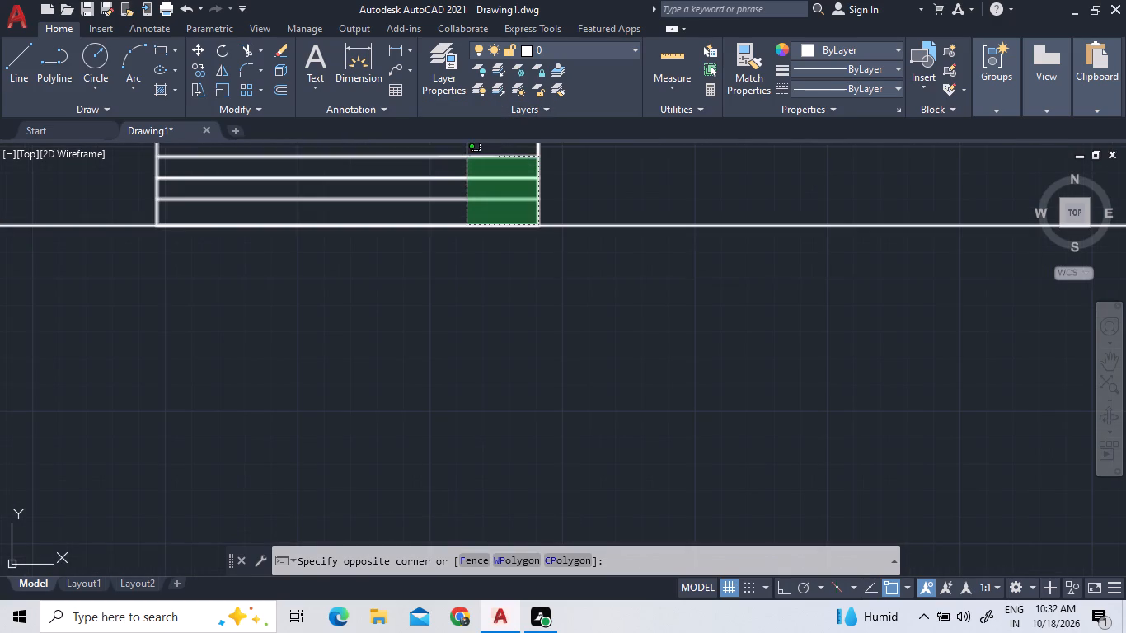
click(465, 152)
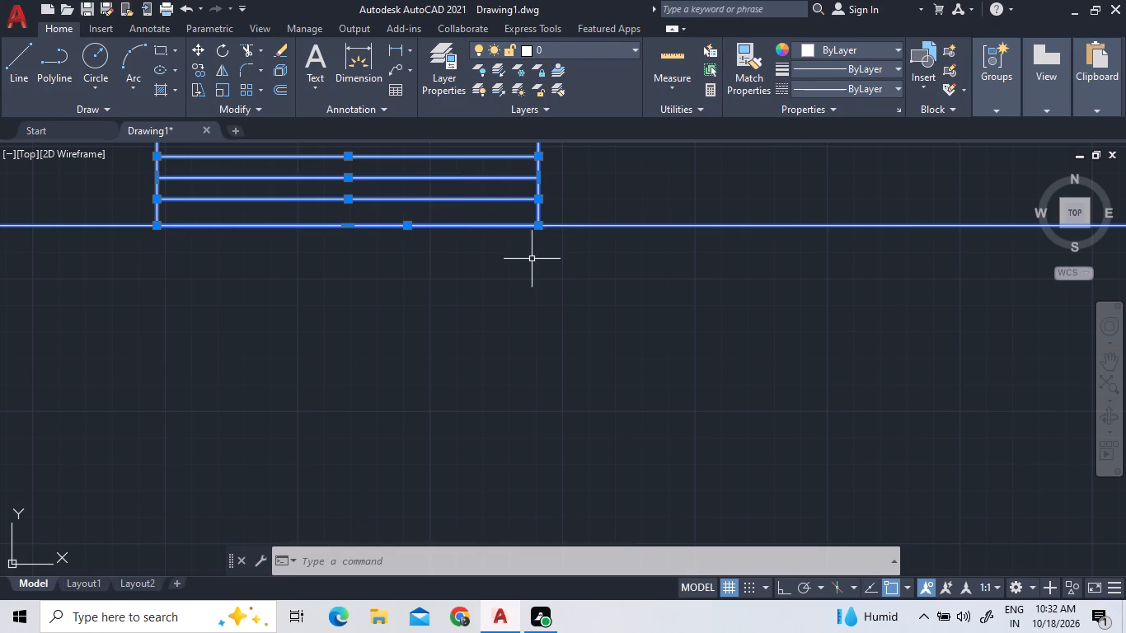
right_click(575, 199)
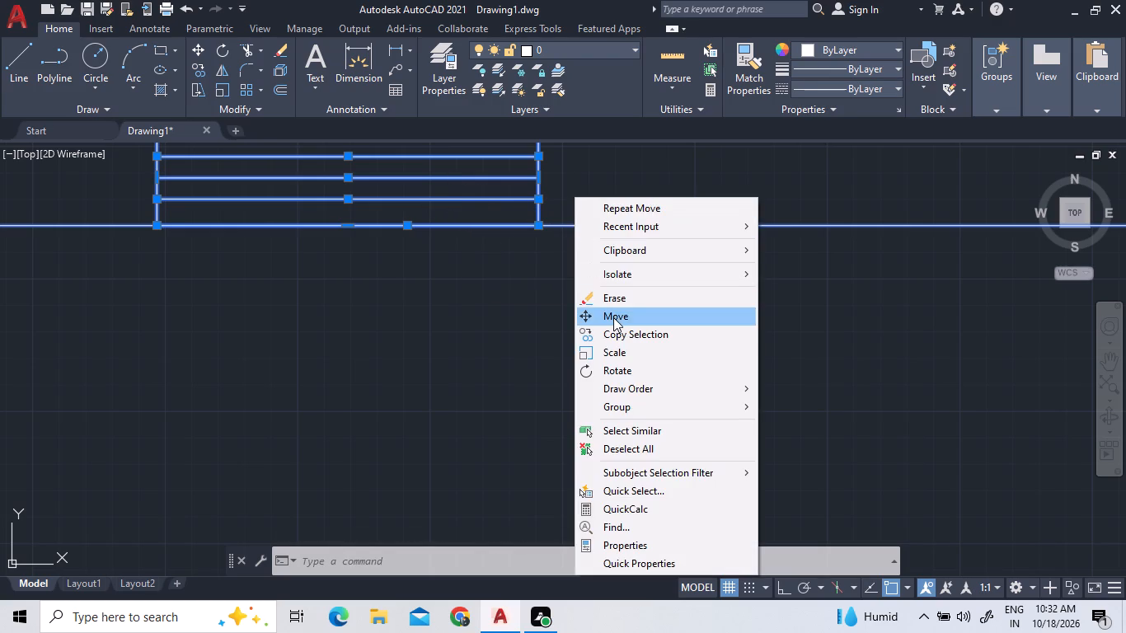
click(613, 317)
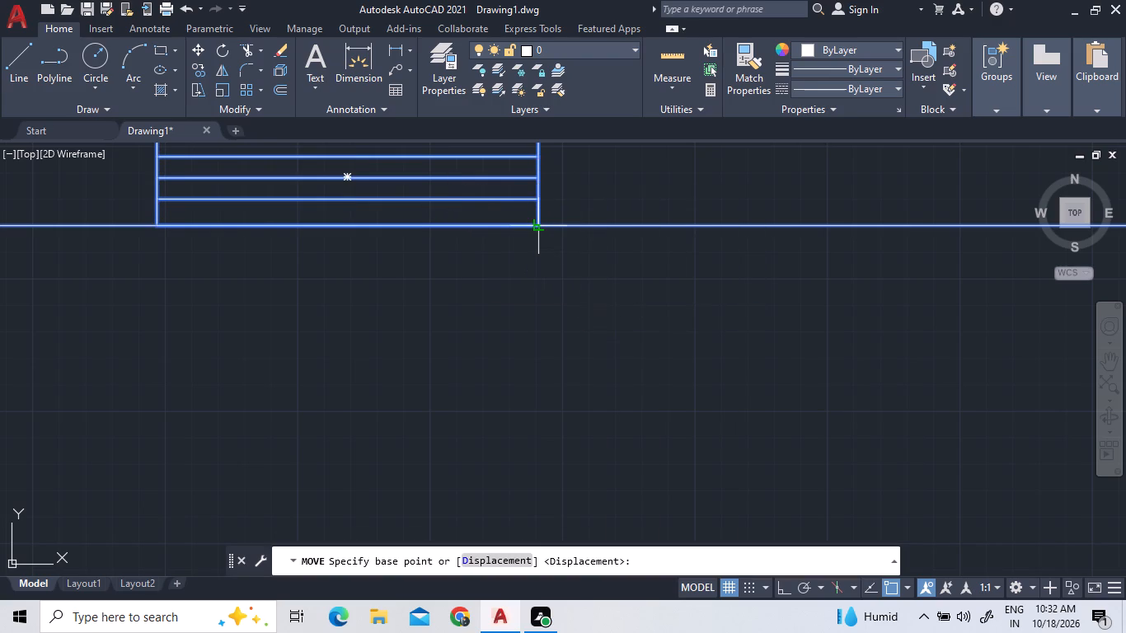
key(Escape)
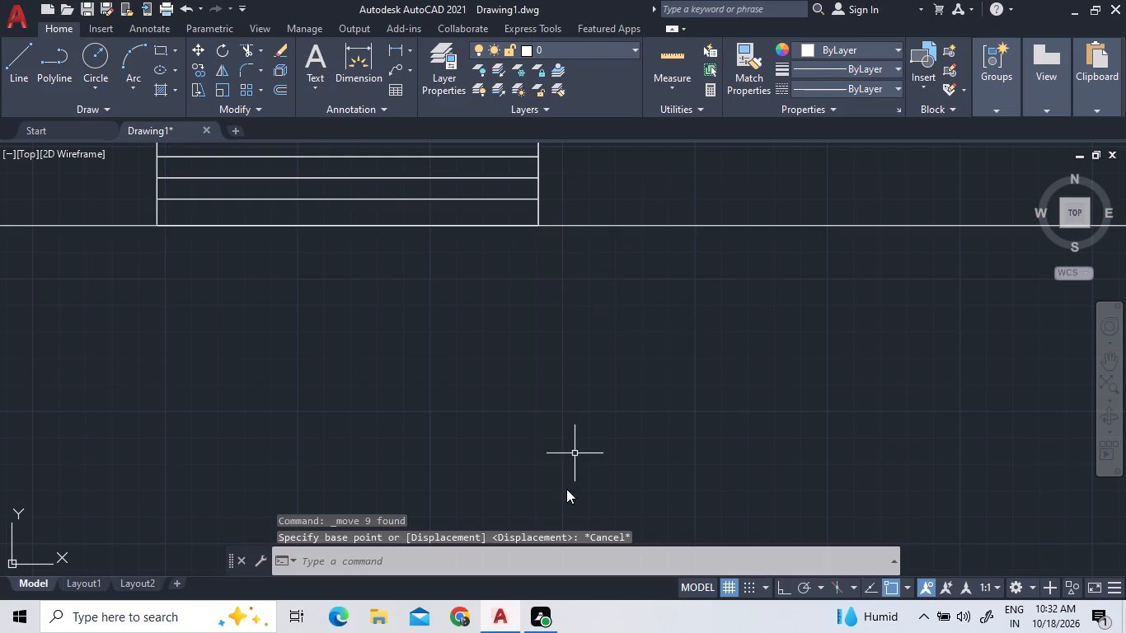
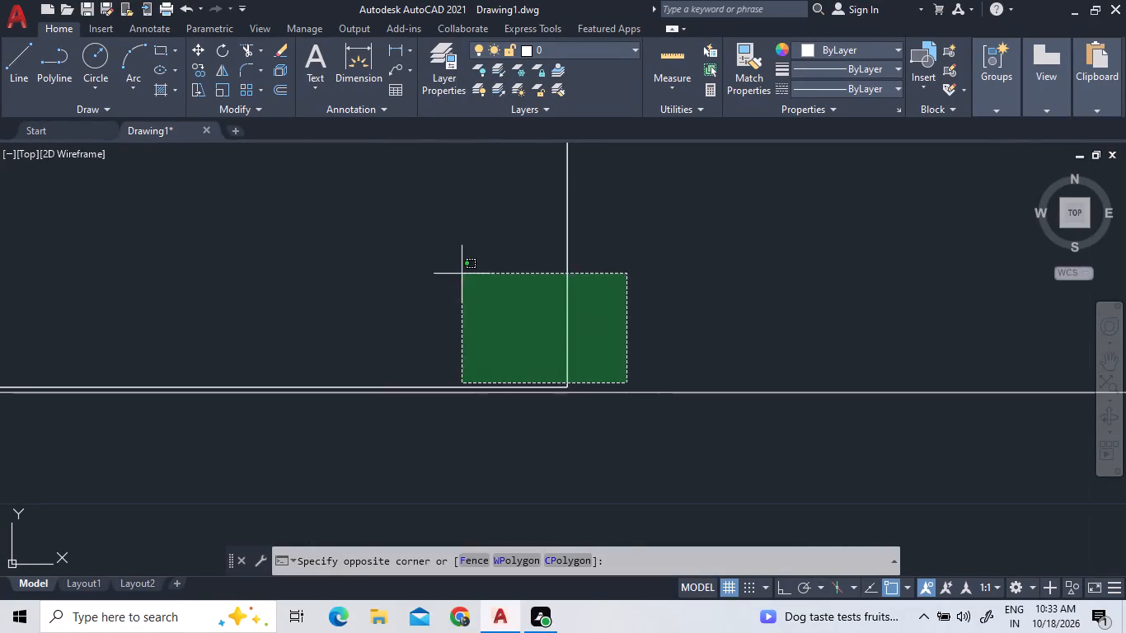
Move the window symbol in the lower left room's bottom wall by its lower right corner straight down onto the wall's outer line.
click(359, 215)
scroll(376, 235, down, 4)
scroll(430, 298, down, 5)
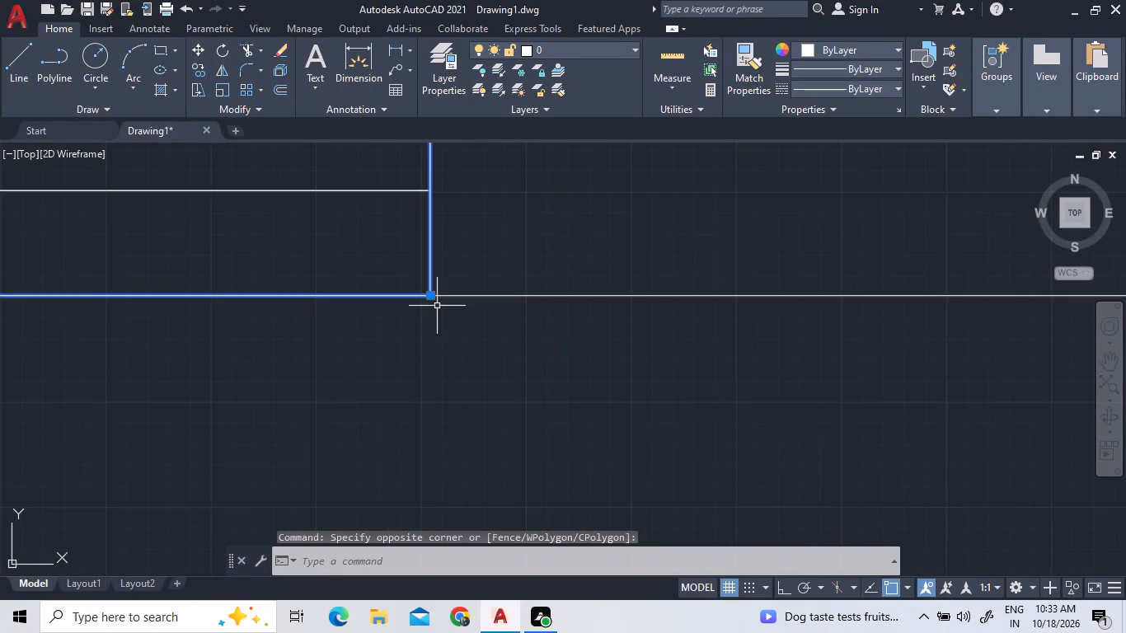
scroll(437, 306, down, 4)
click(407, 285)
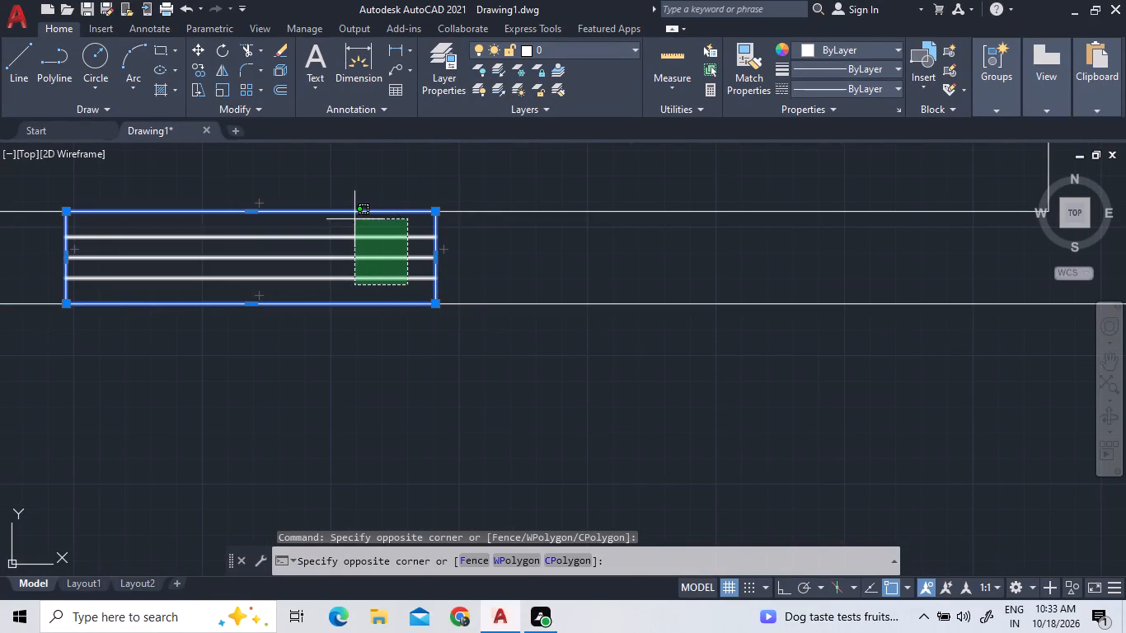
click(354, 223)
scroll(415, 312, up, 5)
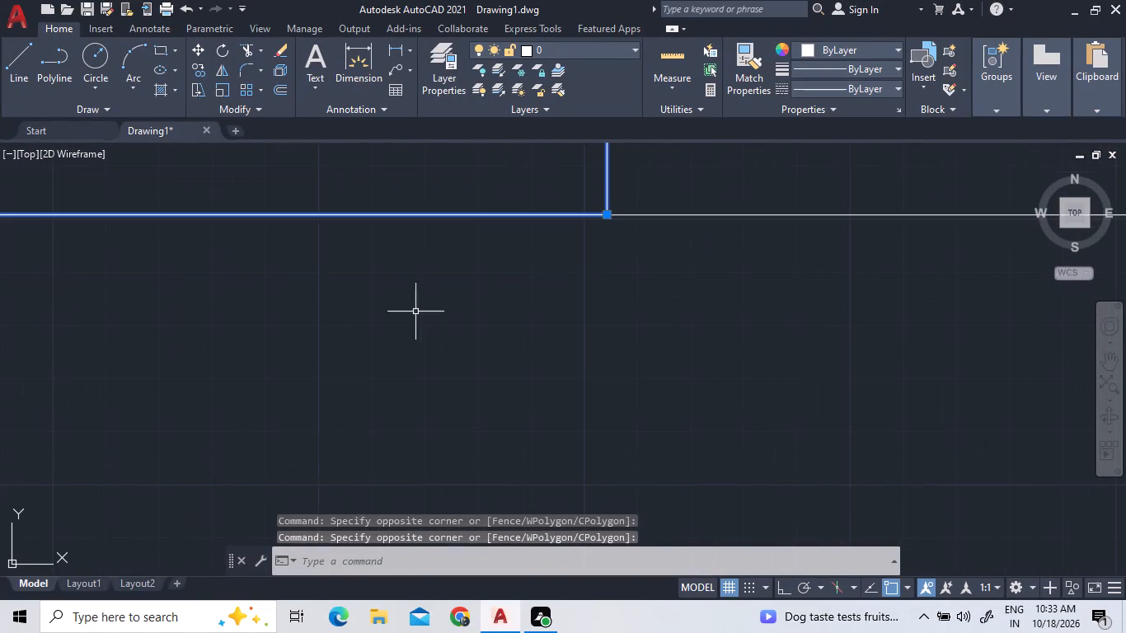
scroll(612, 206, up, 5)
scroll(550, 315, up, 4)
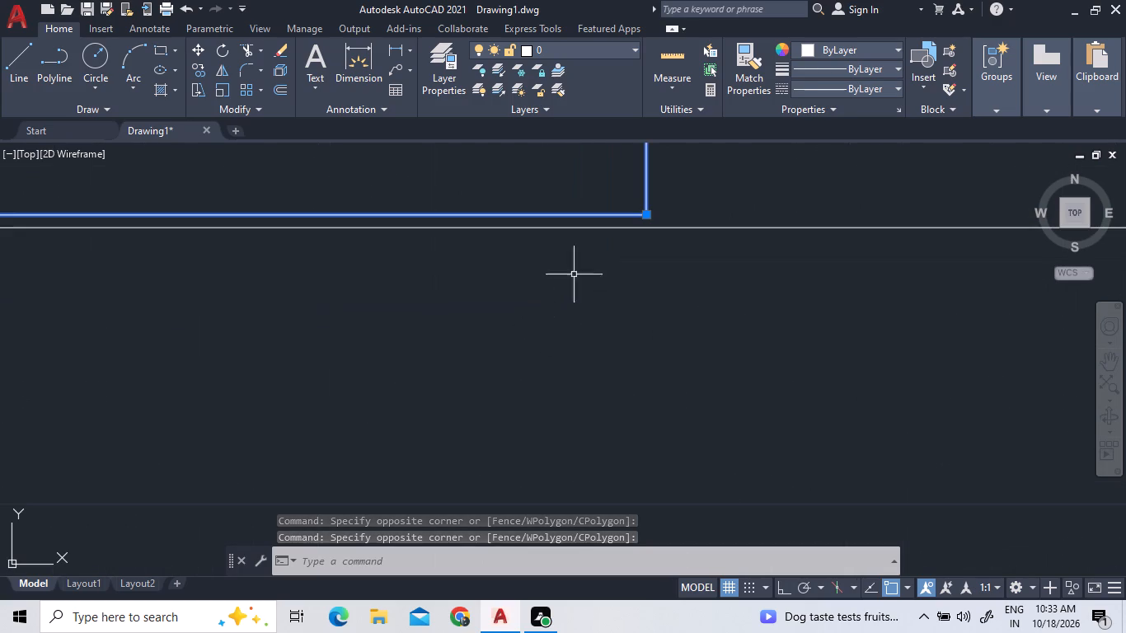
scroll(670, 185, up, 3)
right_click(682, 242)
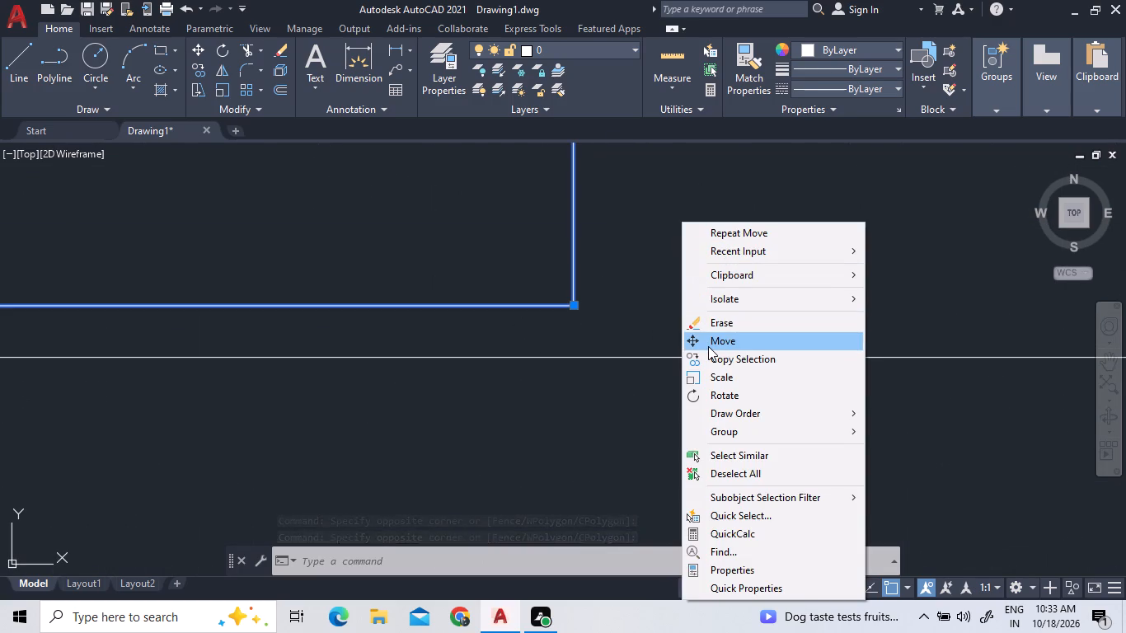
click(708, 345)
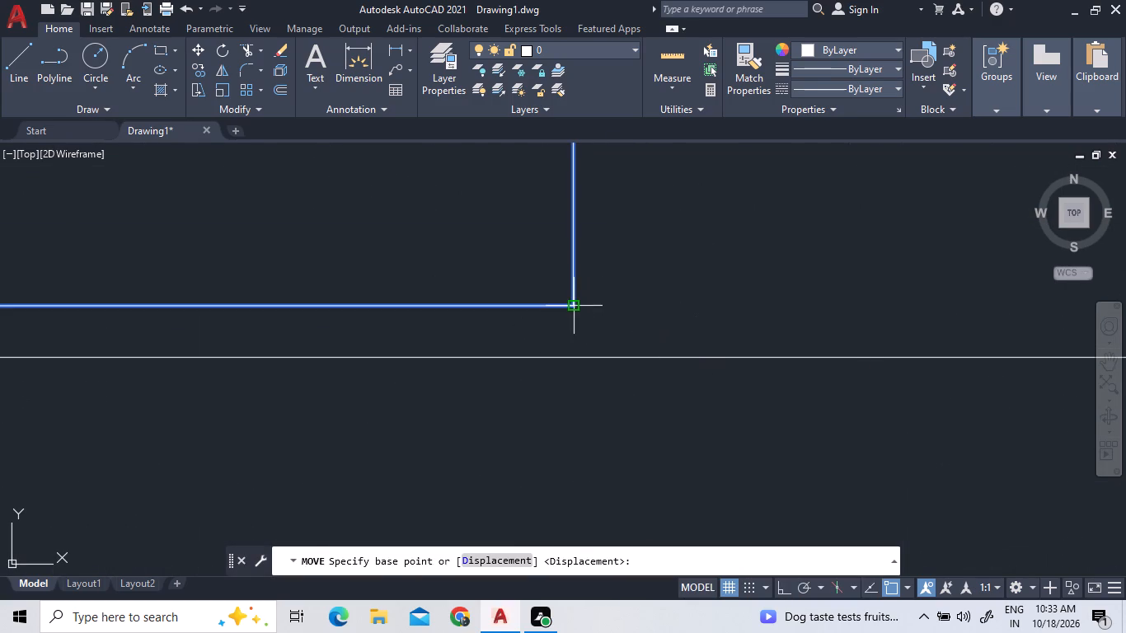
double_click(572, 307)
double_click(575, 359)
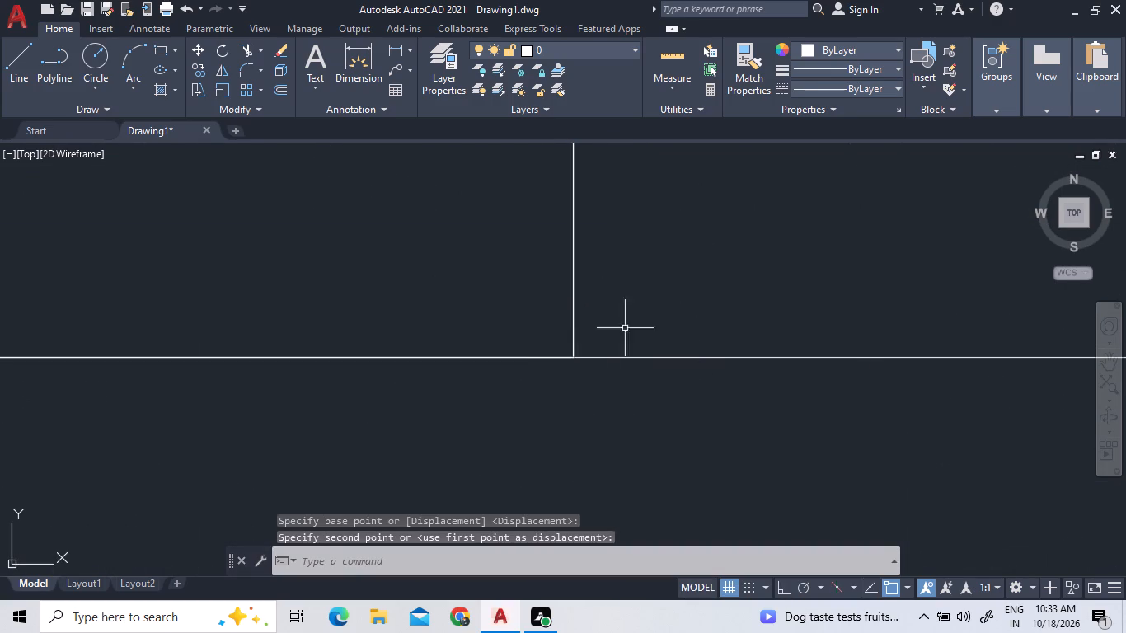
Copy the vertical window symbol from the large middle room's right outer wall, by its left edge's midpoint, onto the lower left room's left wall's outer line.
scroll(636, 312, down, 19)
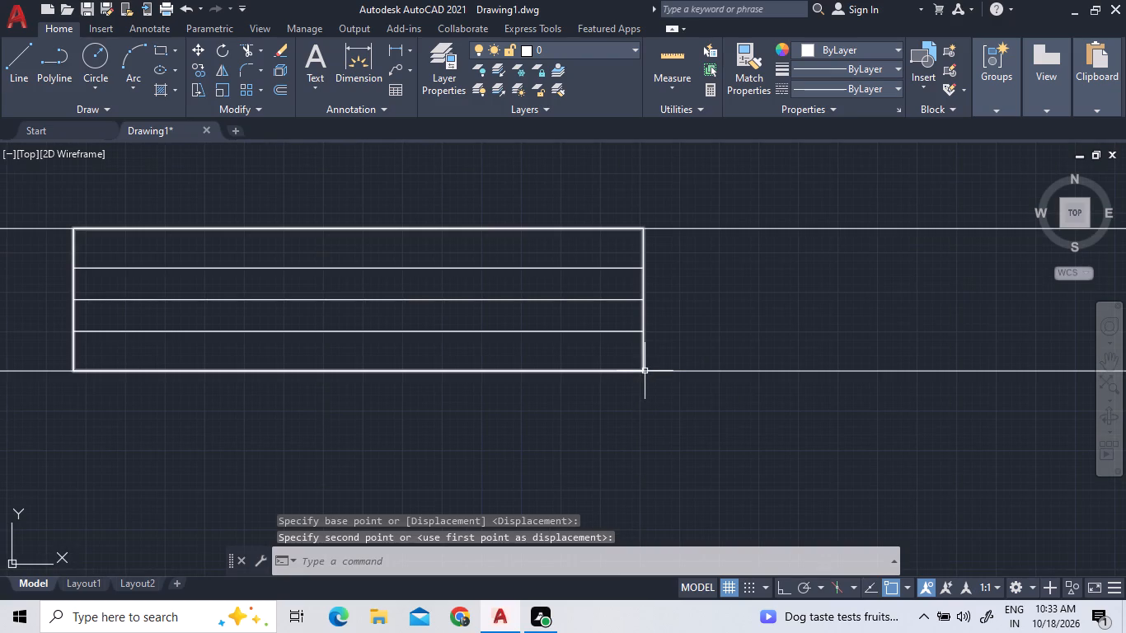
scroll(645, 372, down, 4)
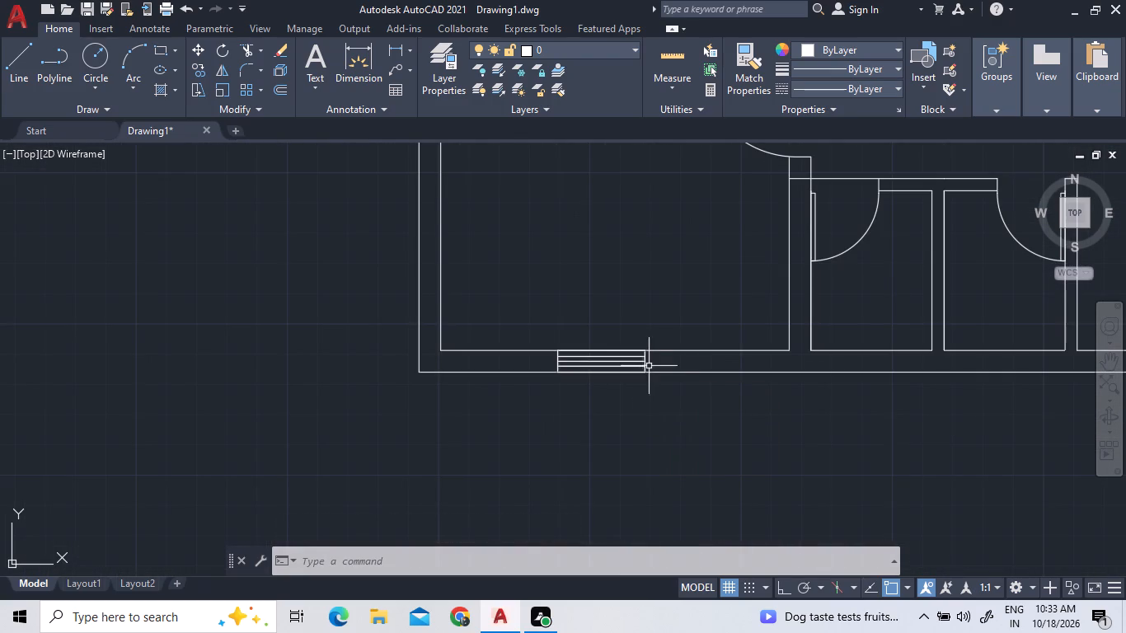
scroll(652, 365, down, 3)
scroll(914, 331, up, 4)
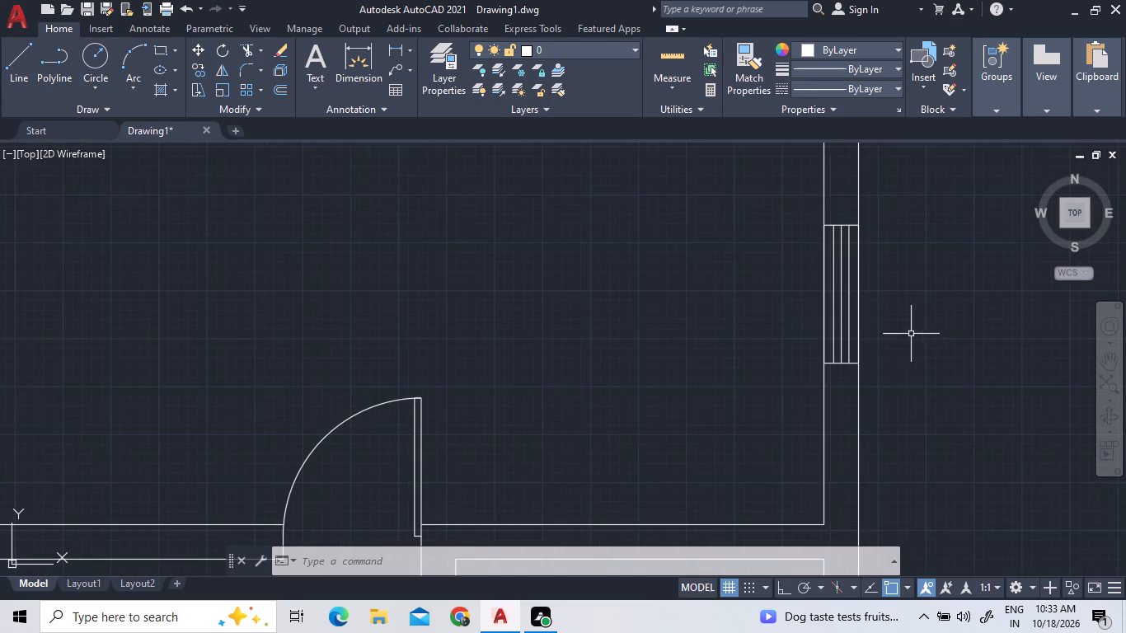
scroll(875, 355, up, 2)
click(816, 392)
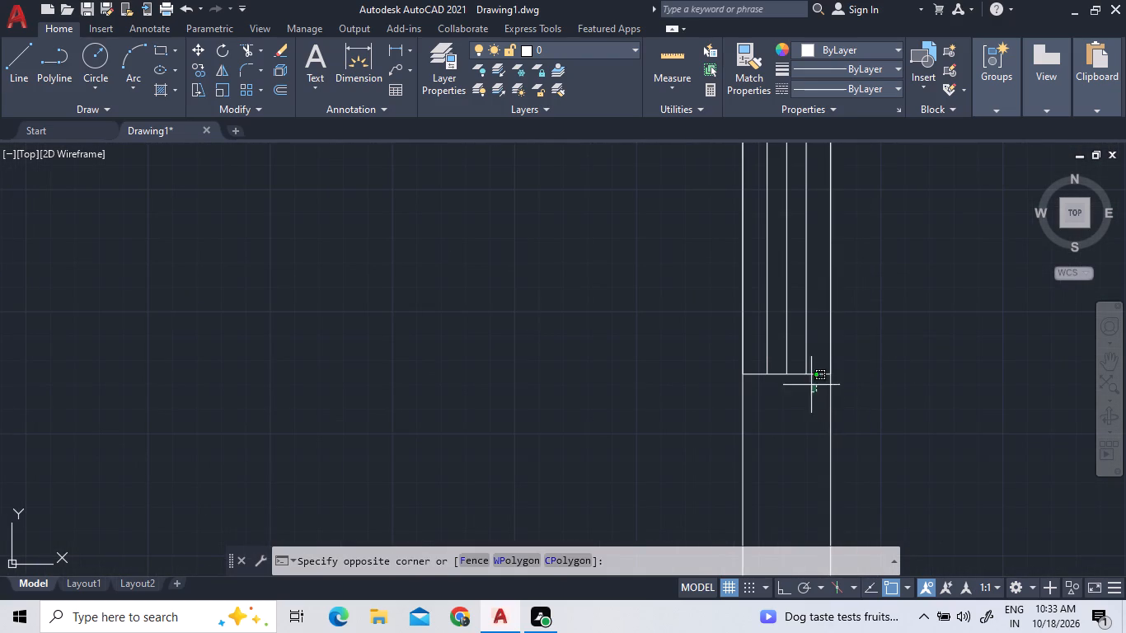
click(751, 342)
right_click(772, 293)
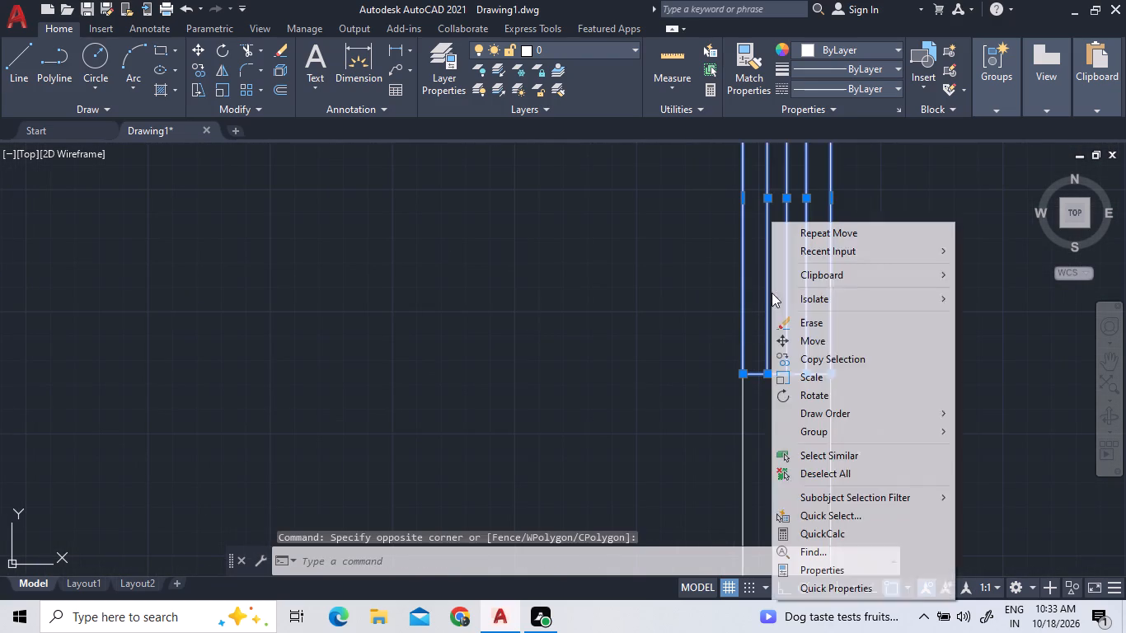
click(796, 359)
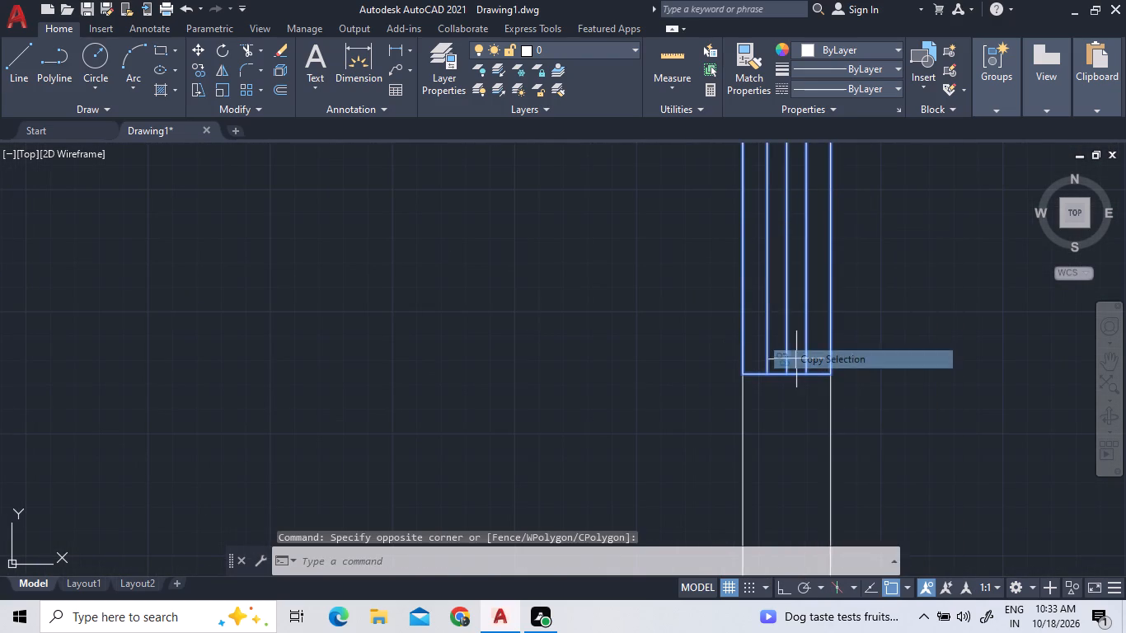
scroll(776, 323, down, 2)
click(762, 274)
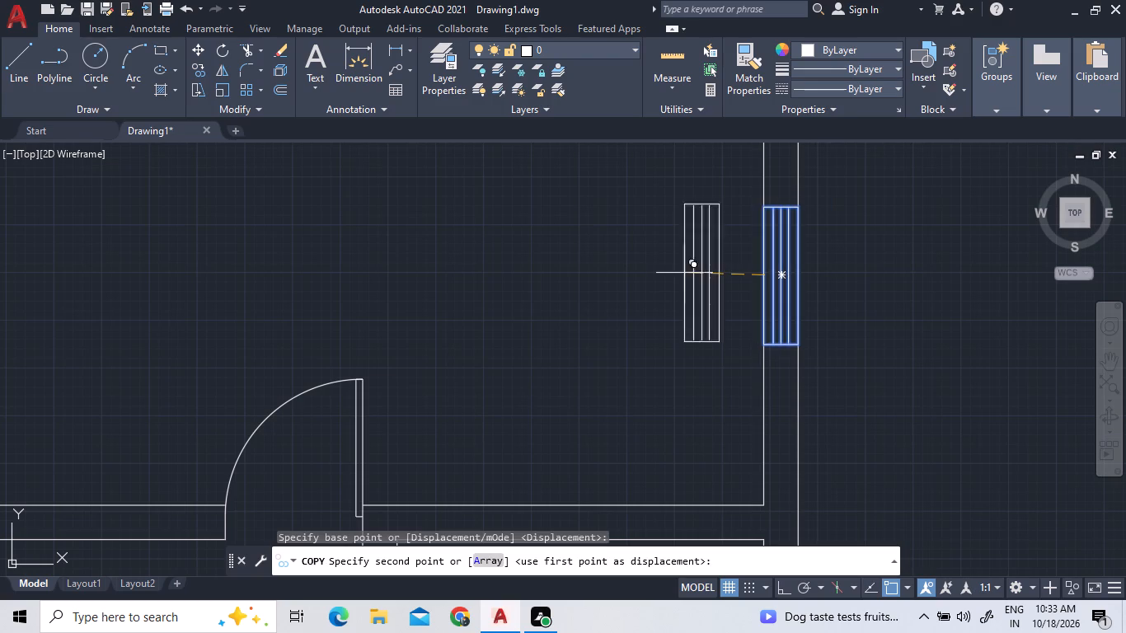
scroll(362, 277, down, 5)
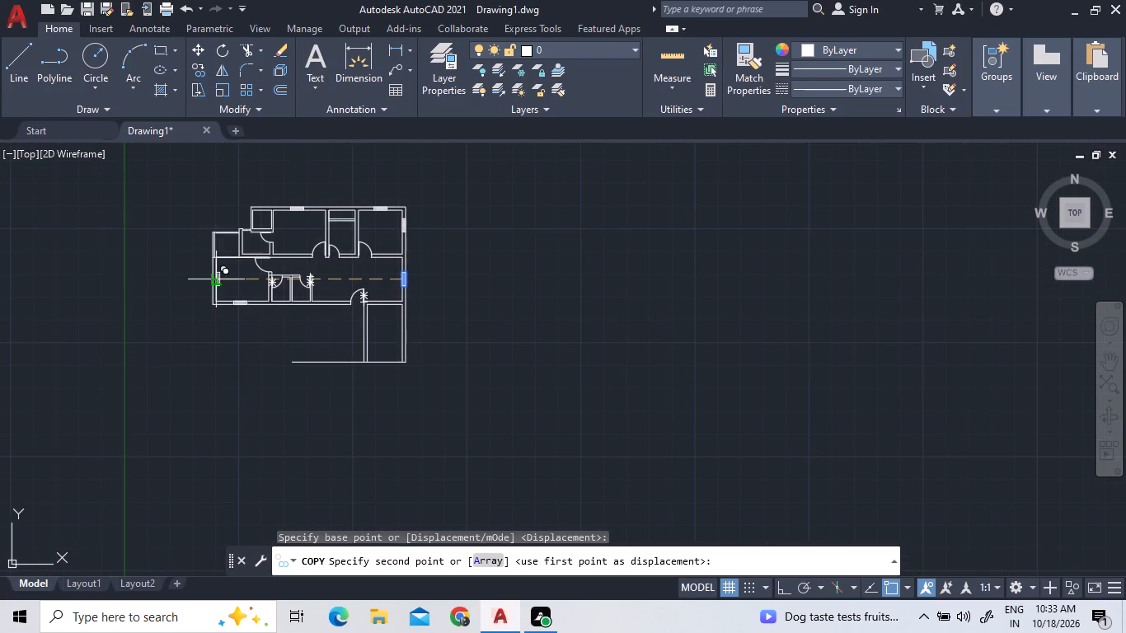
scroll(212, 279, up, 7)
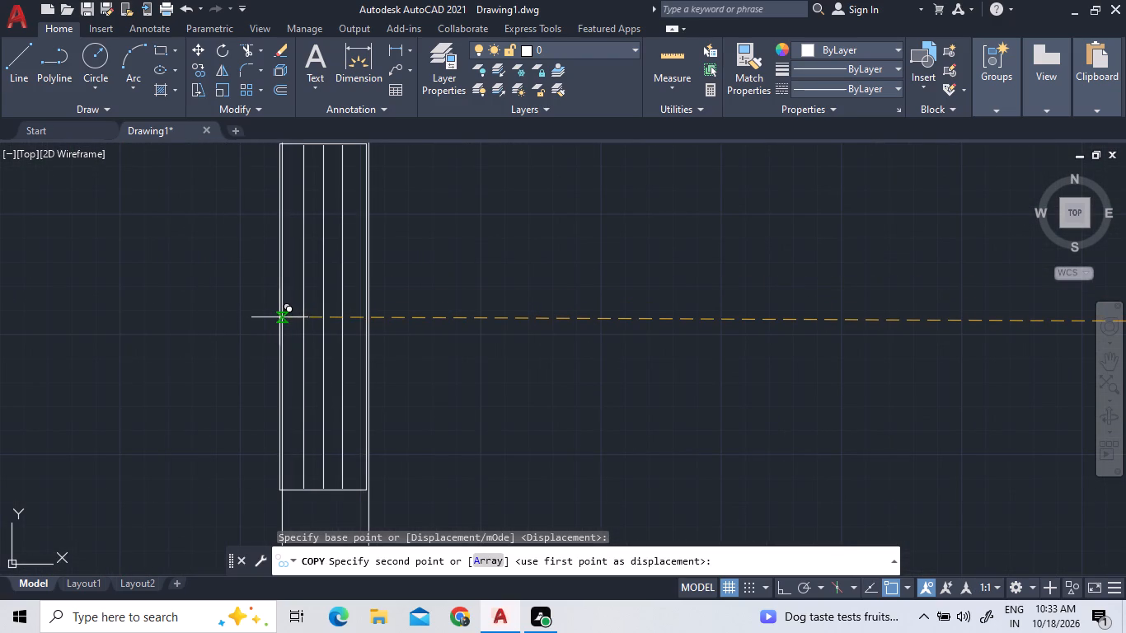
scroll(282, 319, up, 2)
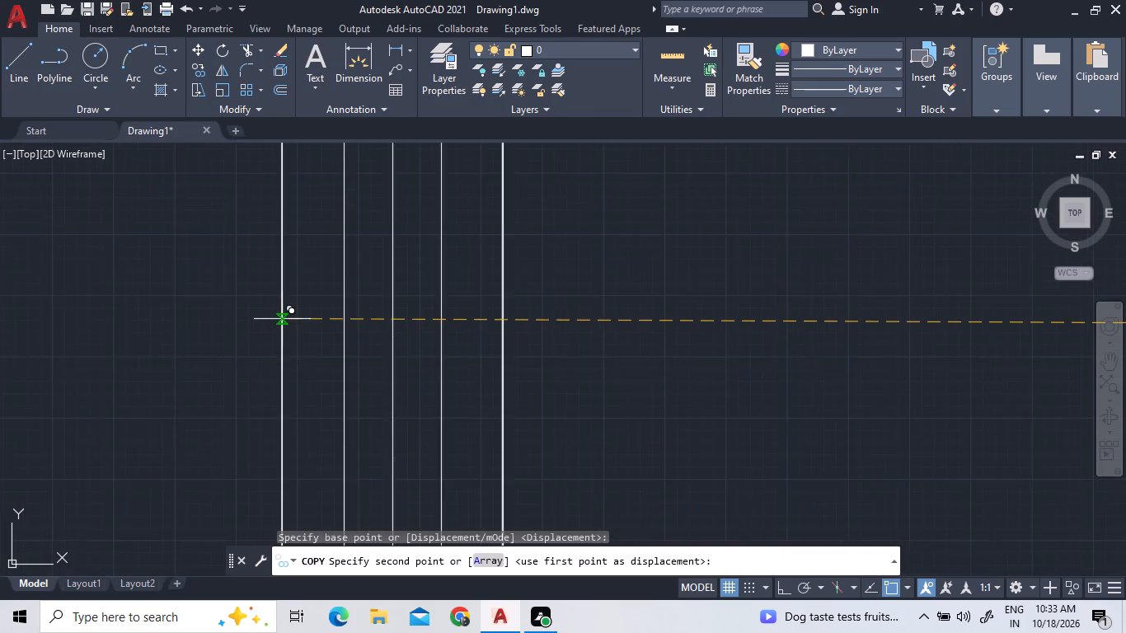
scroll(282, 319, up, 5)
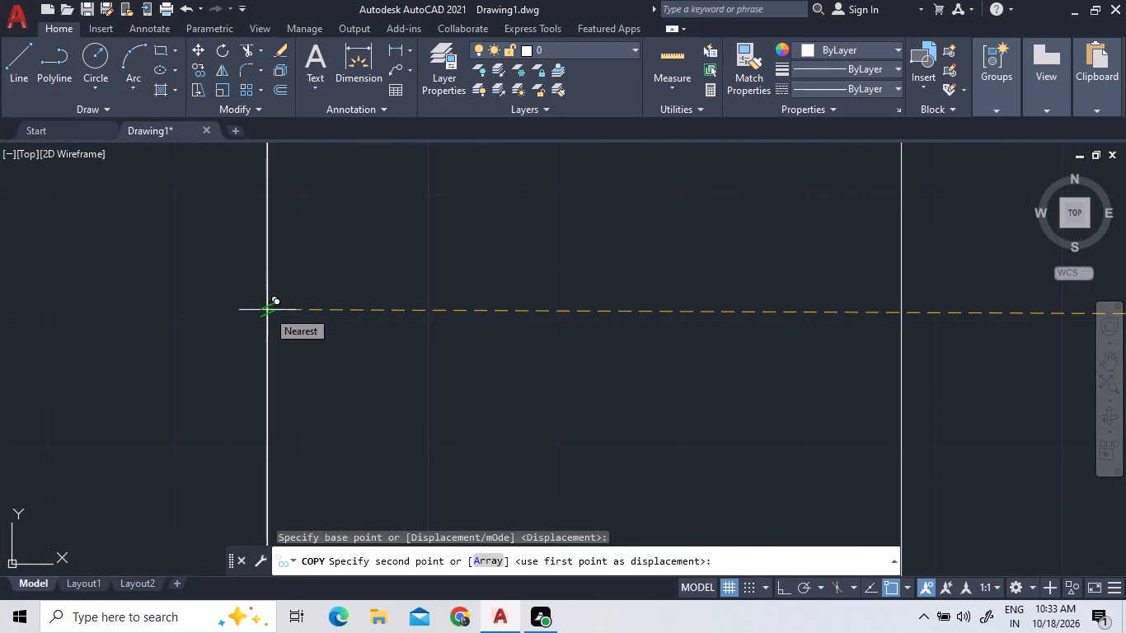
click(267, 310)
scroll(331, 297, down, 9)
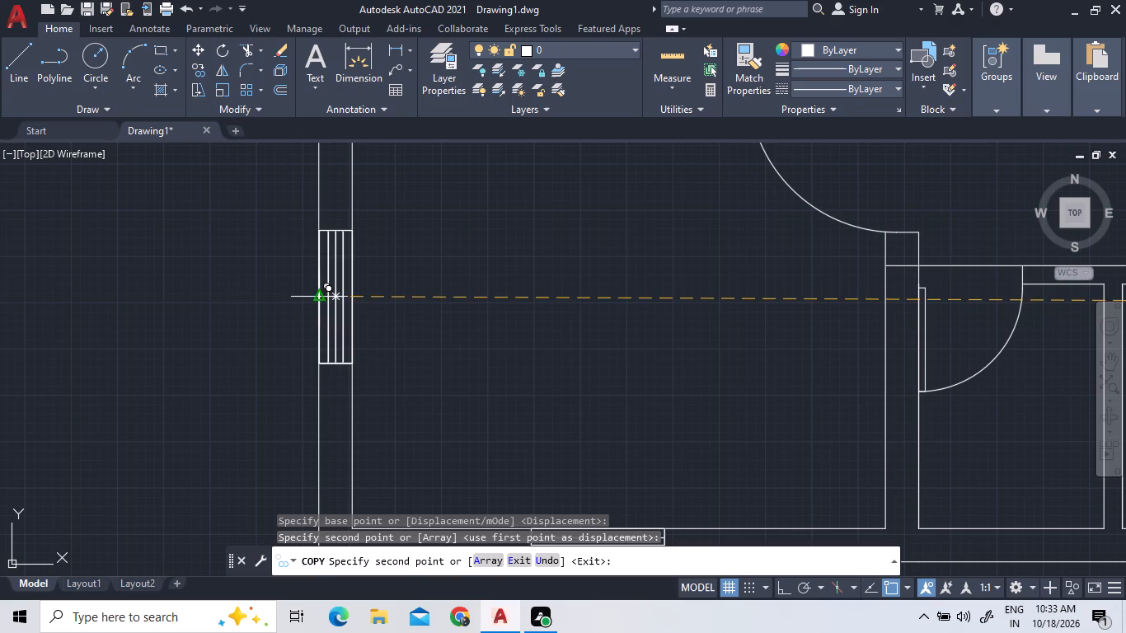
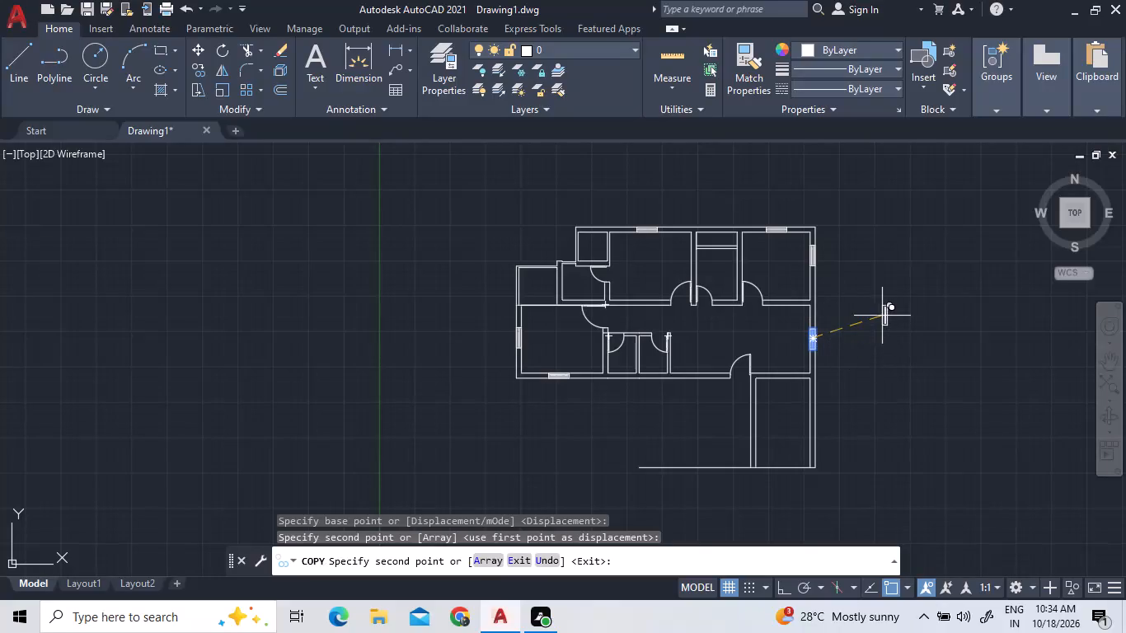
Offset the lower right room's top inner wall line 3' down into the room.
key(Escape)
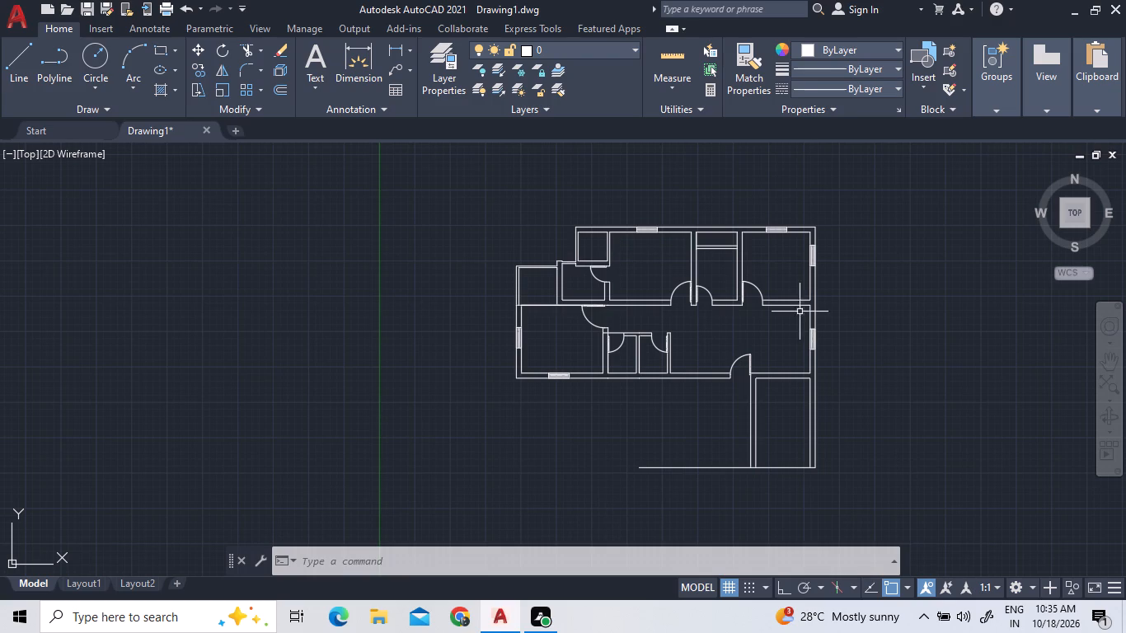
scroll(838, 443, up, 2)
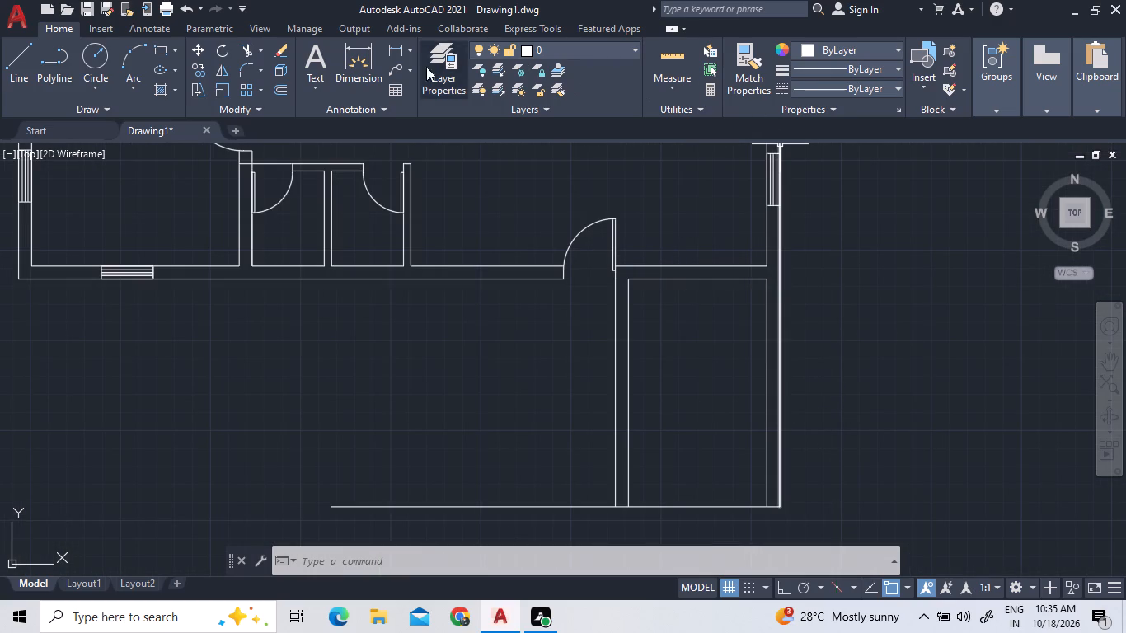
double_click(279, 87)
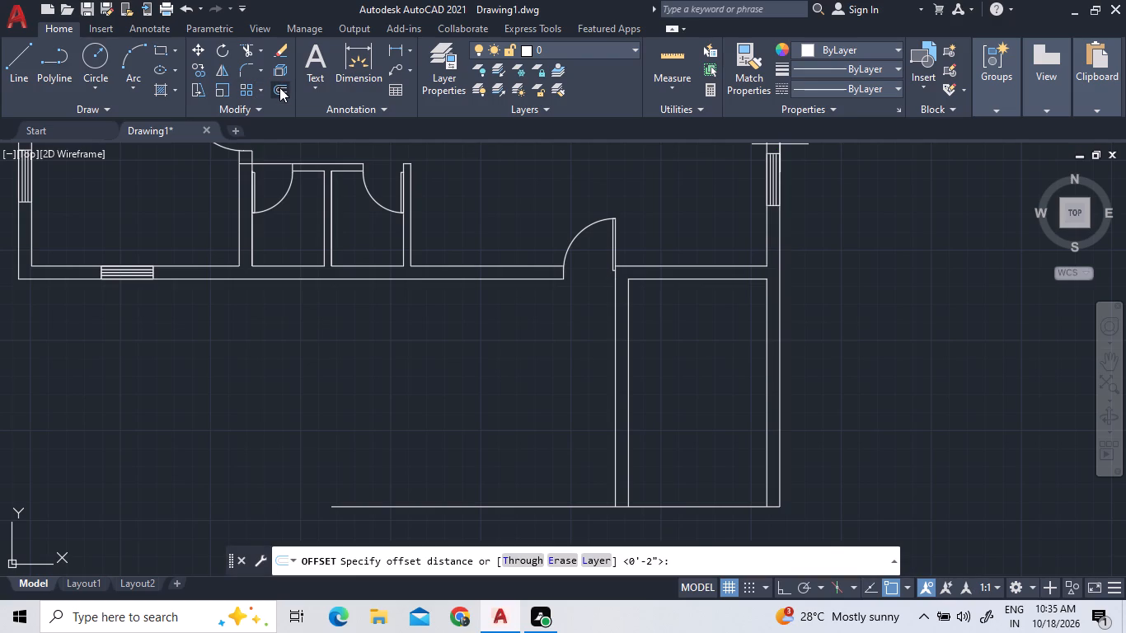
text(3')
triple_click(276, 90)
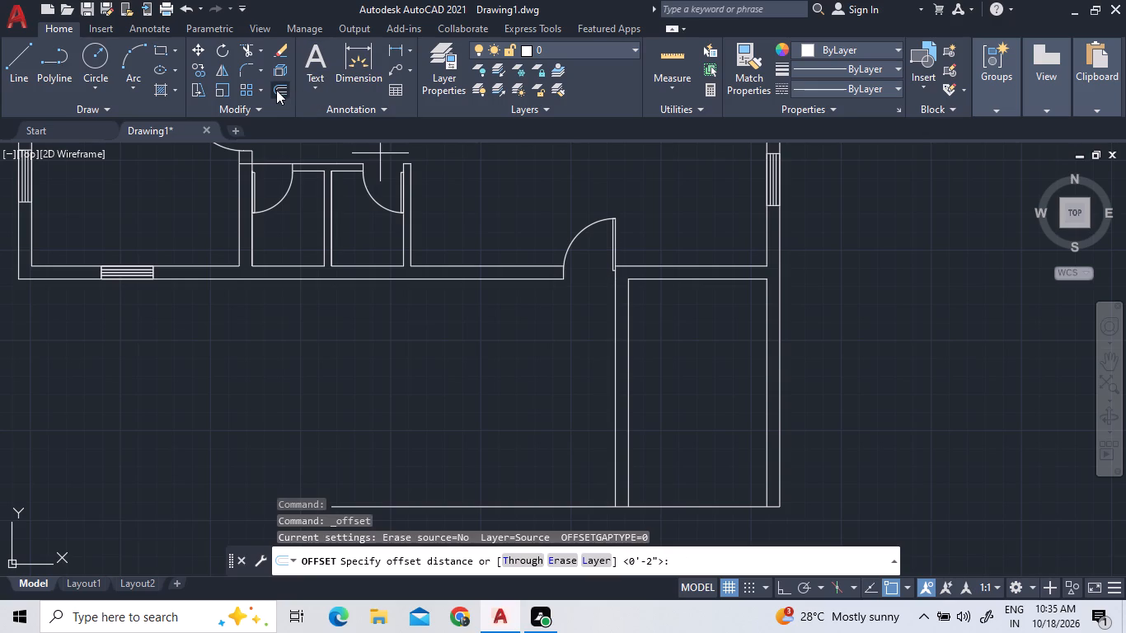
text(3')
key(Return)
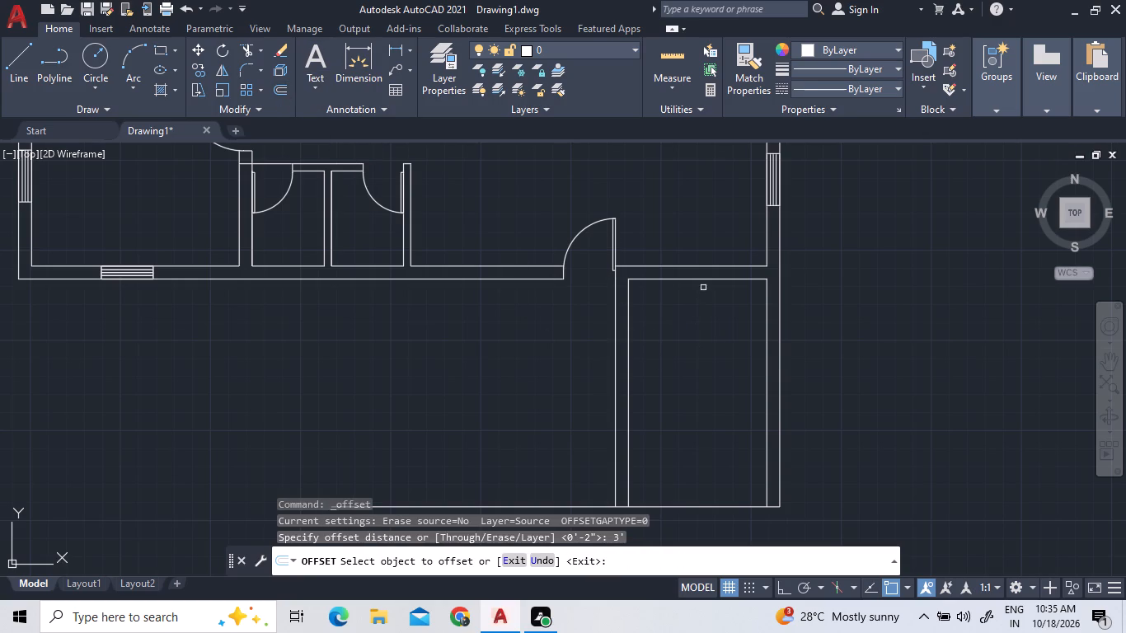
click(703, 279)
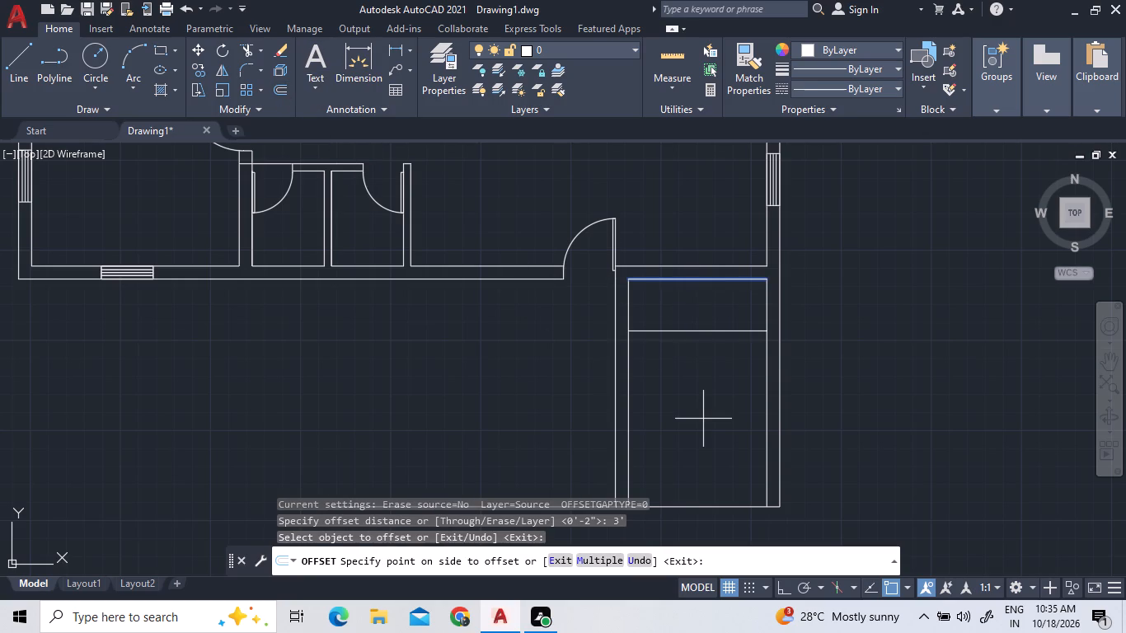
click(703, 419)
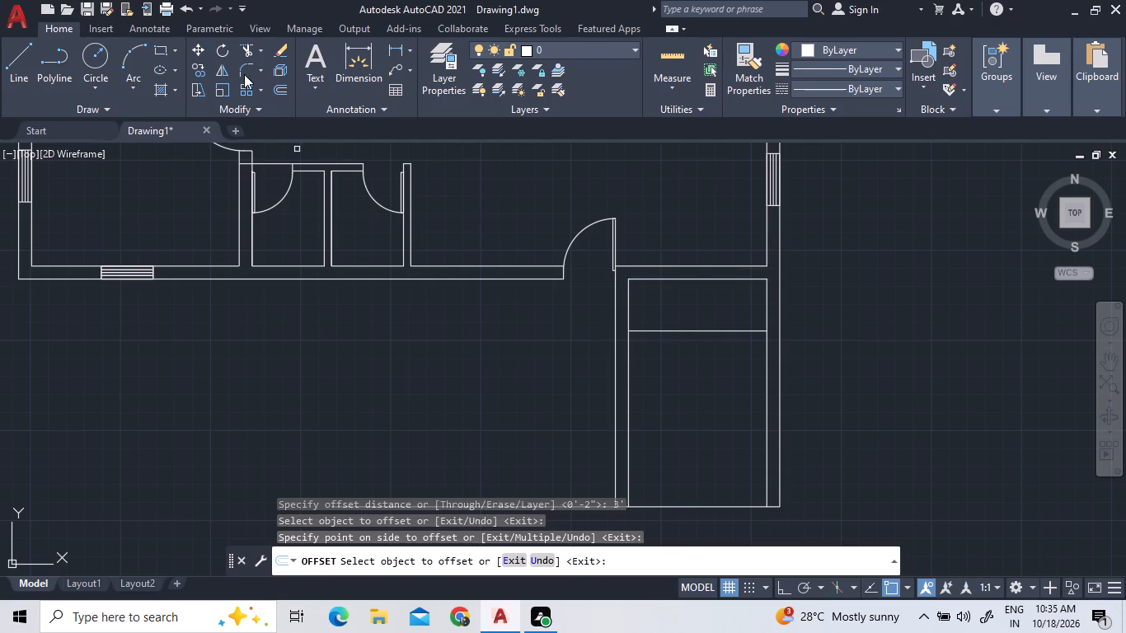
Create the first five stair tread lines in the lower right room by successive 9" downward offsets, starting from the line below its top wall.
triple_click(274, 90)
click(274, 90)
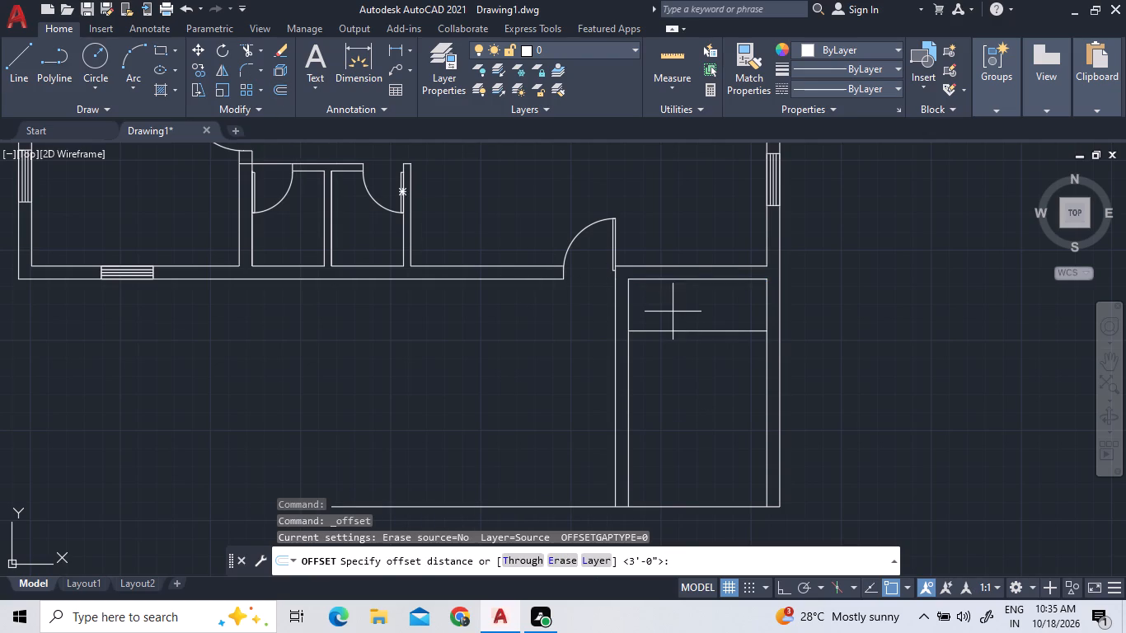
click(278, 83)
key(9)
key(shift+quotedbl)
key(Return)
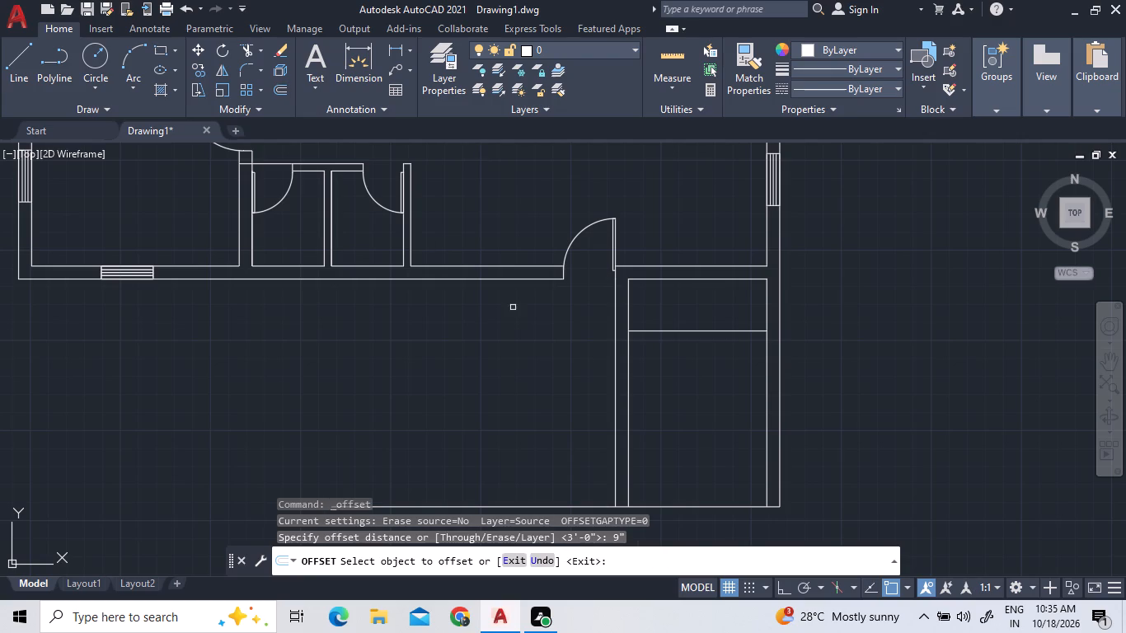
click(660, 331)
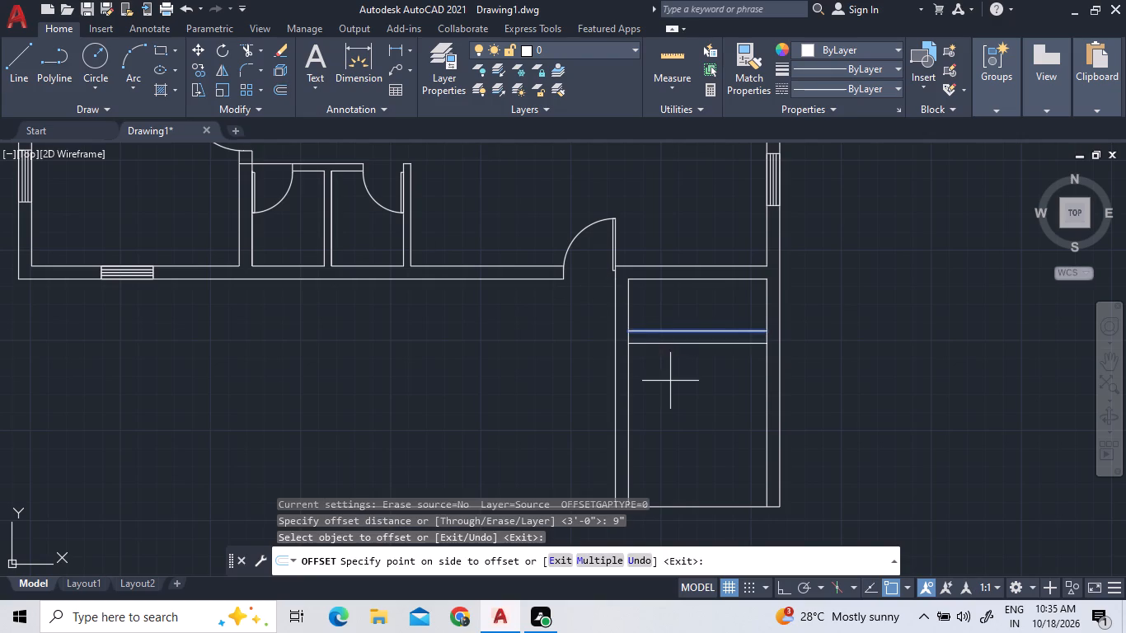
double_click(671, 382)
double_click(691, 344)
double_click(692, 416)
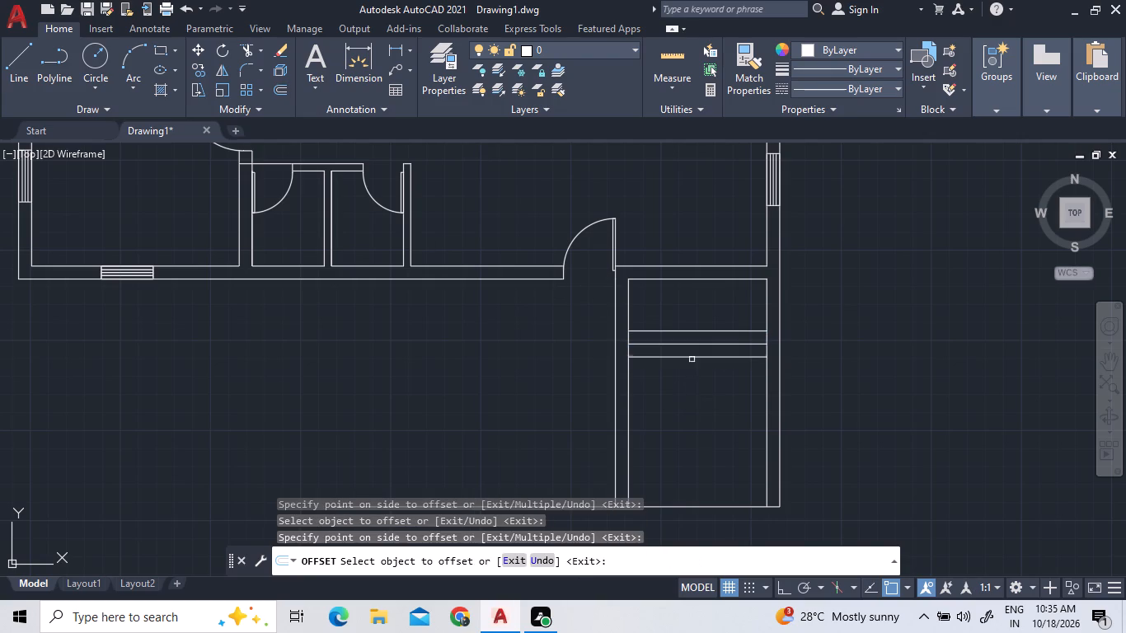
click(692, 356)
click(693, 435)
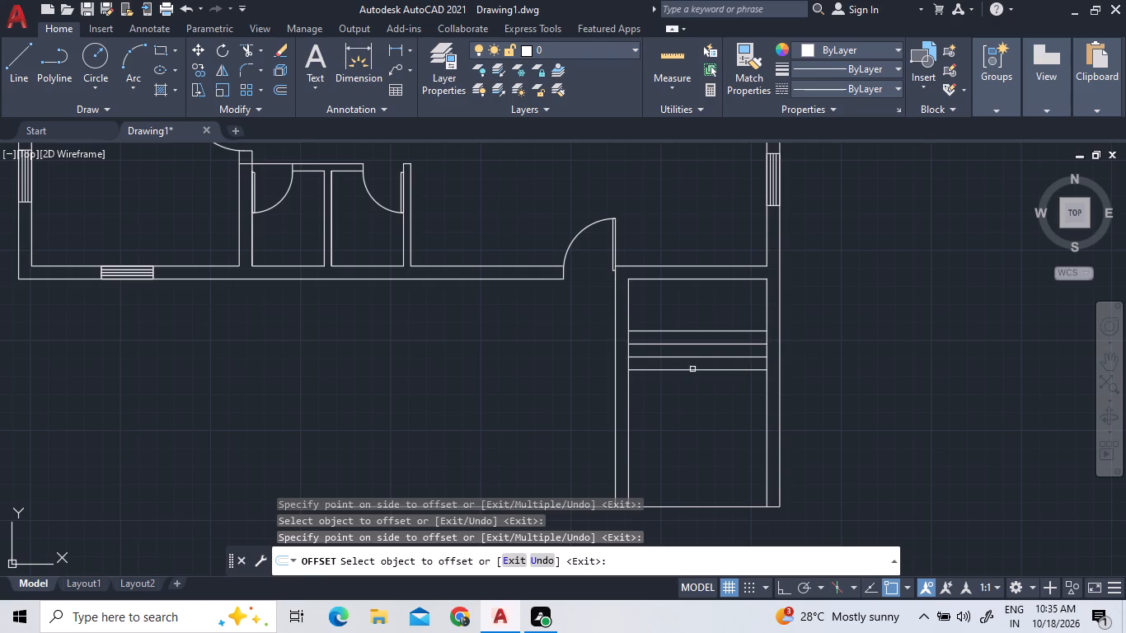
double_click(692, 370)
click(697, 436)
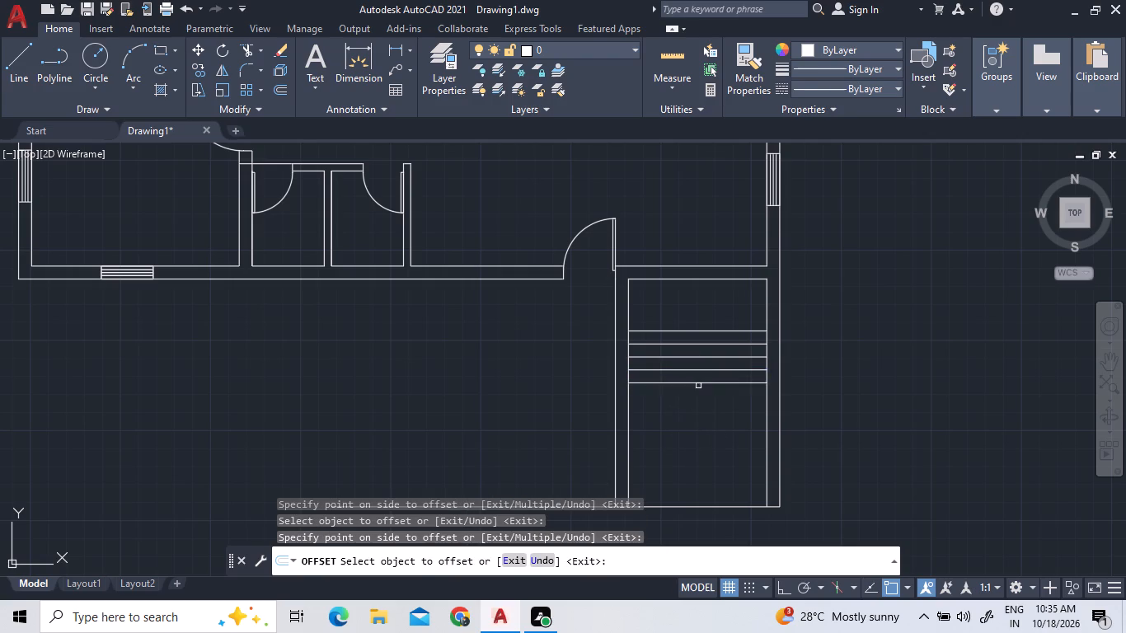
click(698, 383)
click(698, 467)
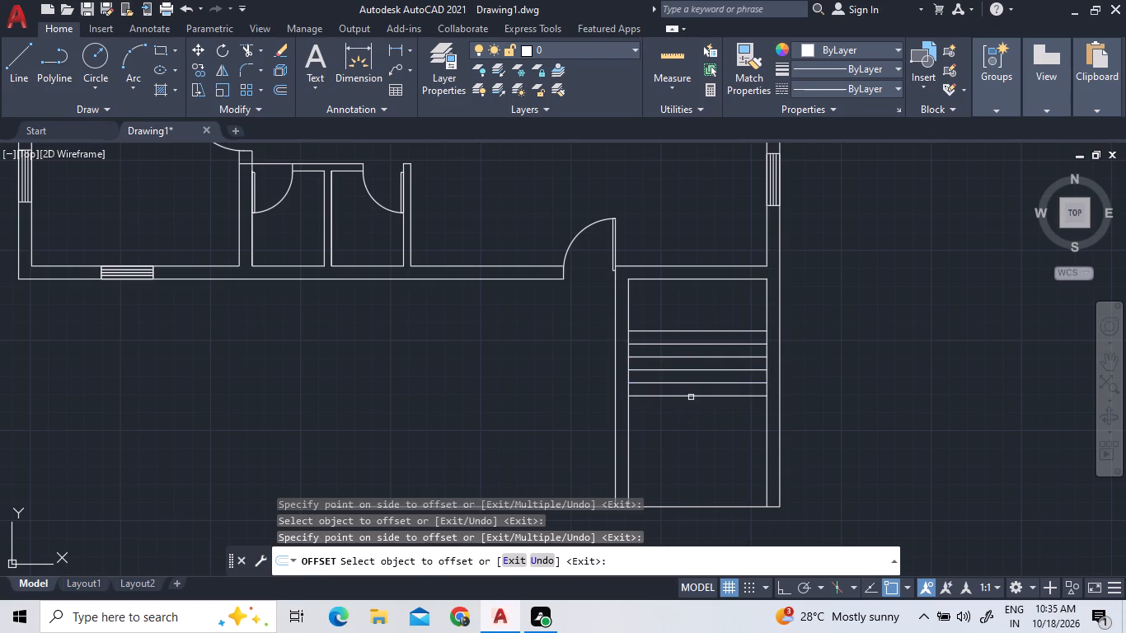
Continue the stair with seven more tread lines, offsetting each lowest line 9" further down.
click(691, 396)
click(694, 459)
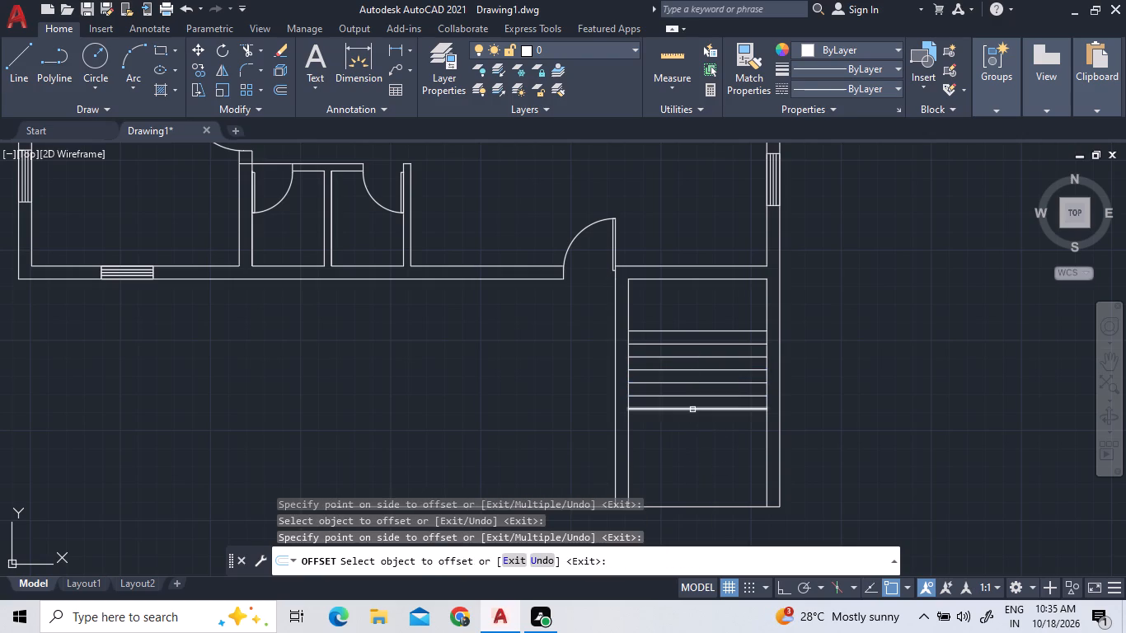
click(692, 410)
double_click(697, 465)
click(690, 423)
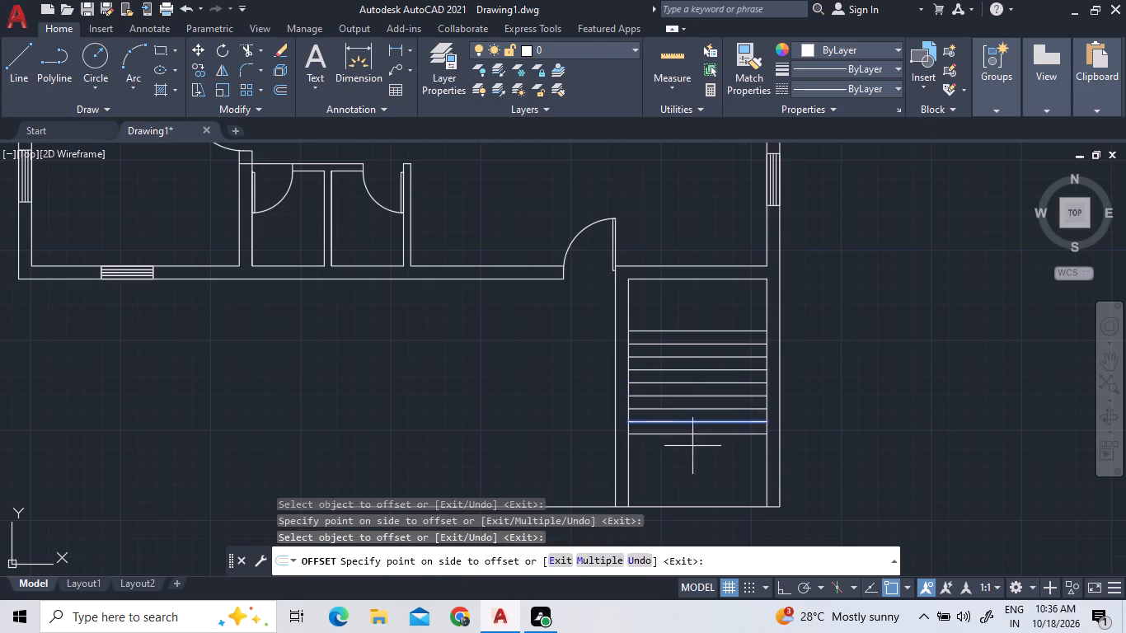
click(693, 495)
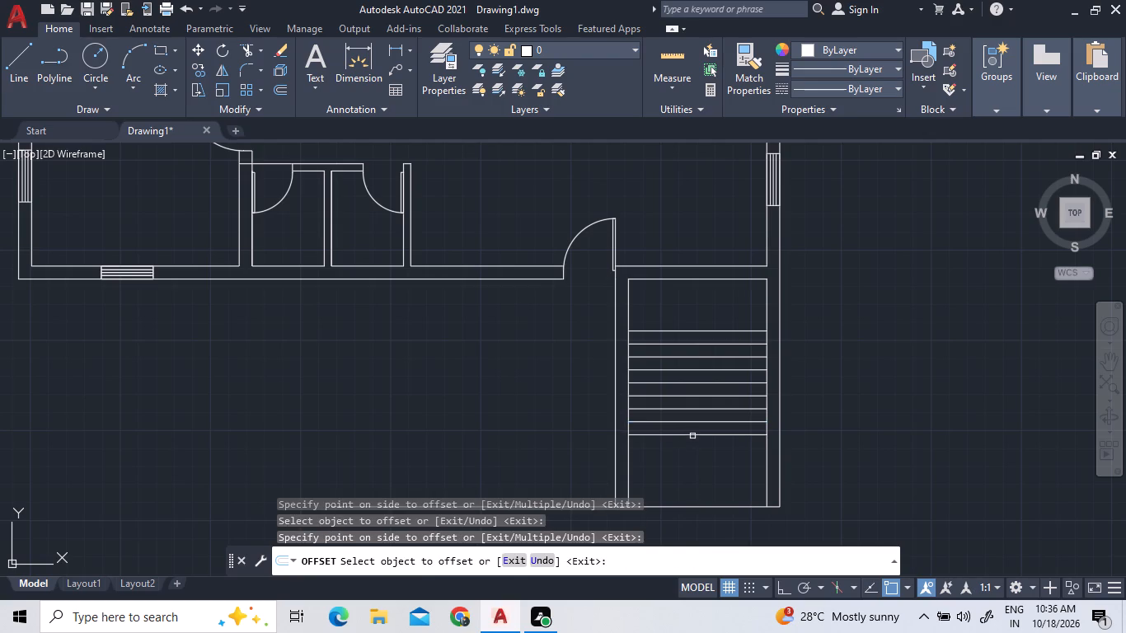
double_click(692, 435)
click(694, 504)
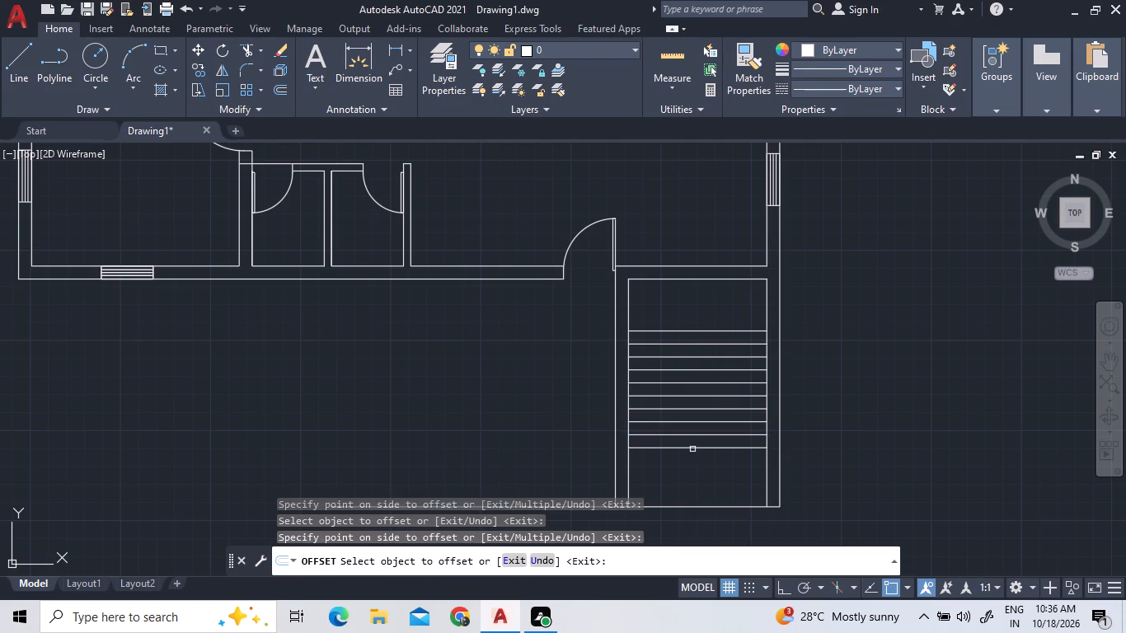
double_click(692, 447)
double_click(698, 493)
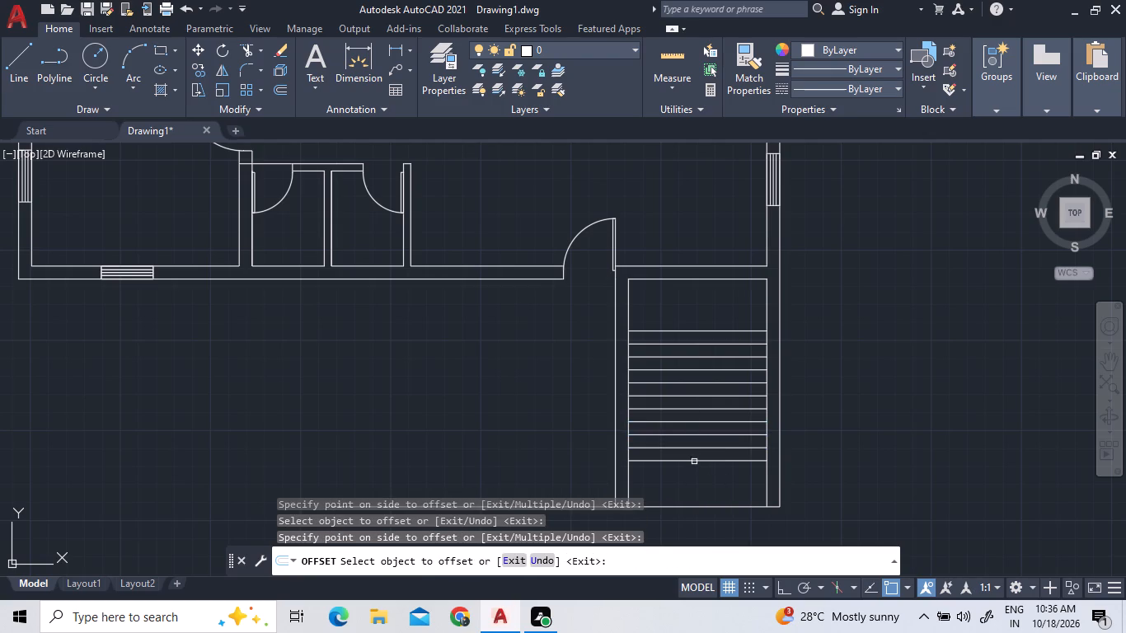
click(692, 458)
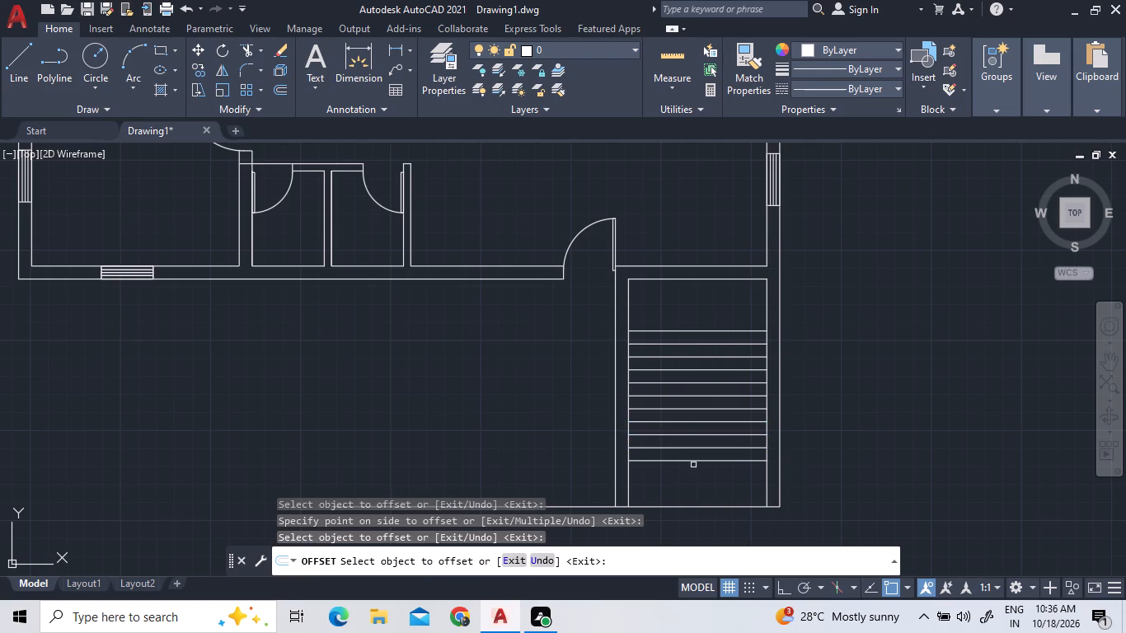
double_click(687, 459)
double_click(690, 493)
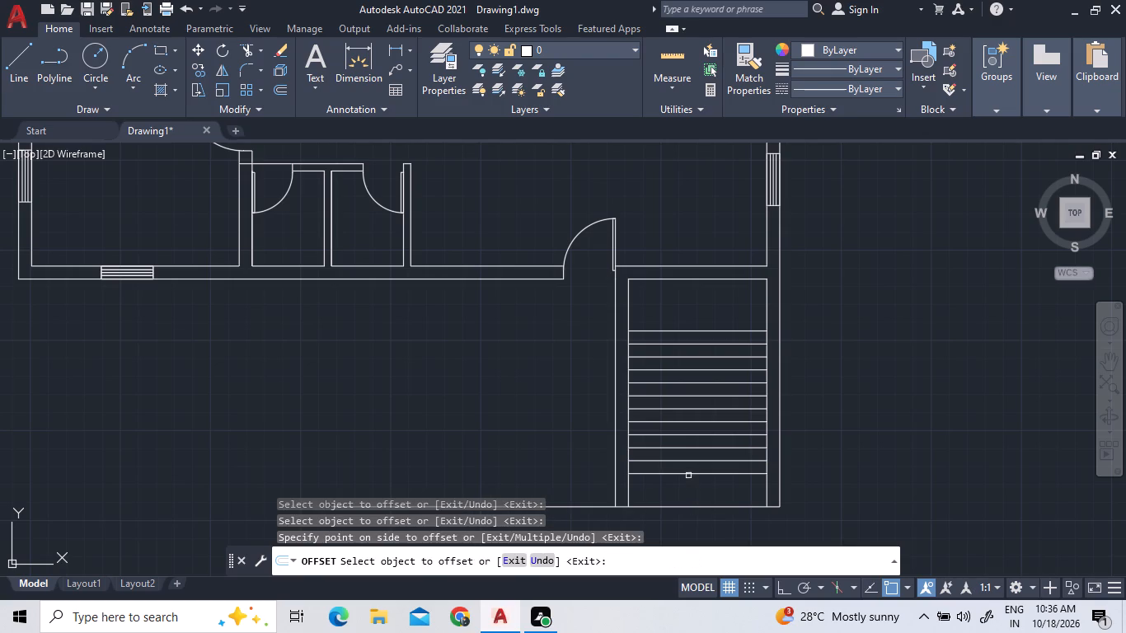
double_click(688, 473)
double_click(690, 503)
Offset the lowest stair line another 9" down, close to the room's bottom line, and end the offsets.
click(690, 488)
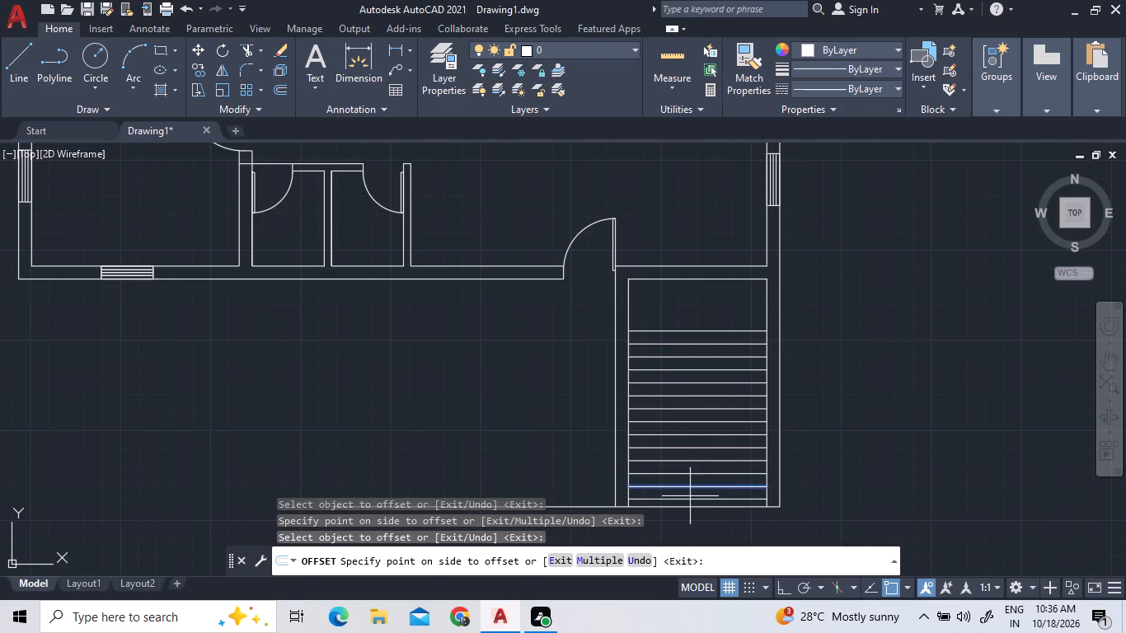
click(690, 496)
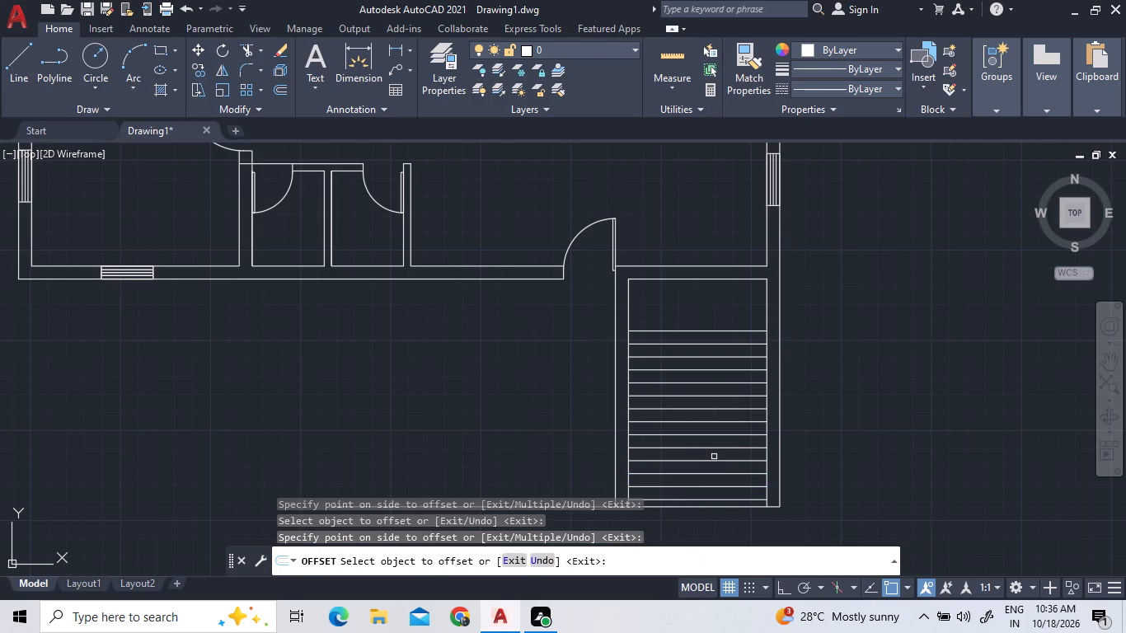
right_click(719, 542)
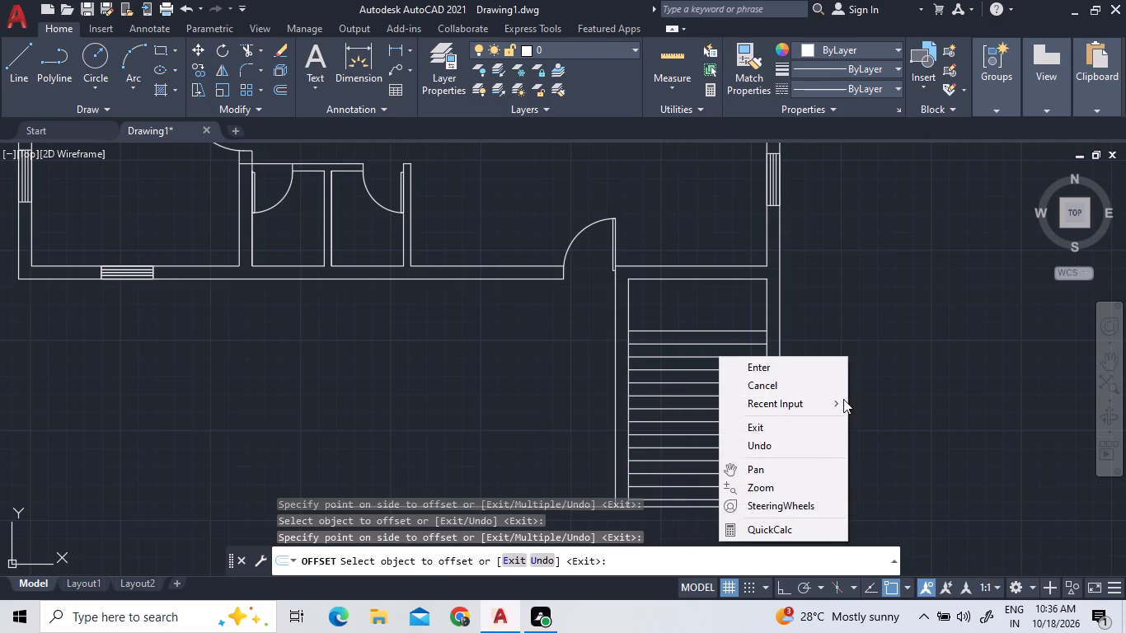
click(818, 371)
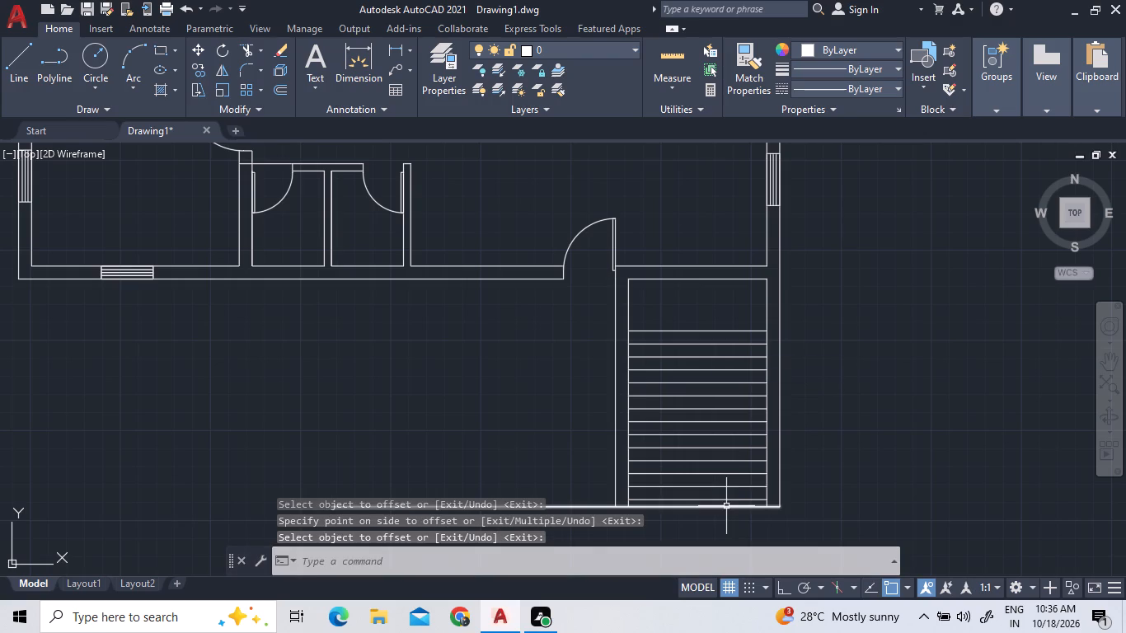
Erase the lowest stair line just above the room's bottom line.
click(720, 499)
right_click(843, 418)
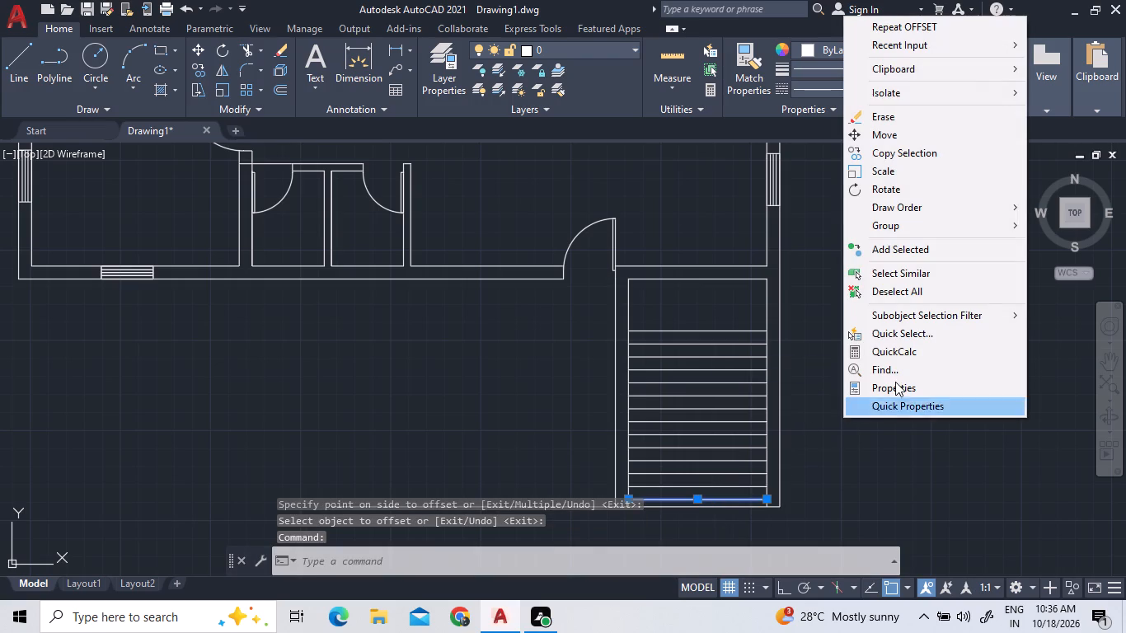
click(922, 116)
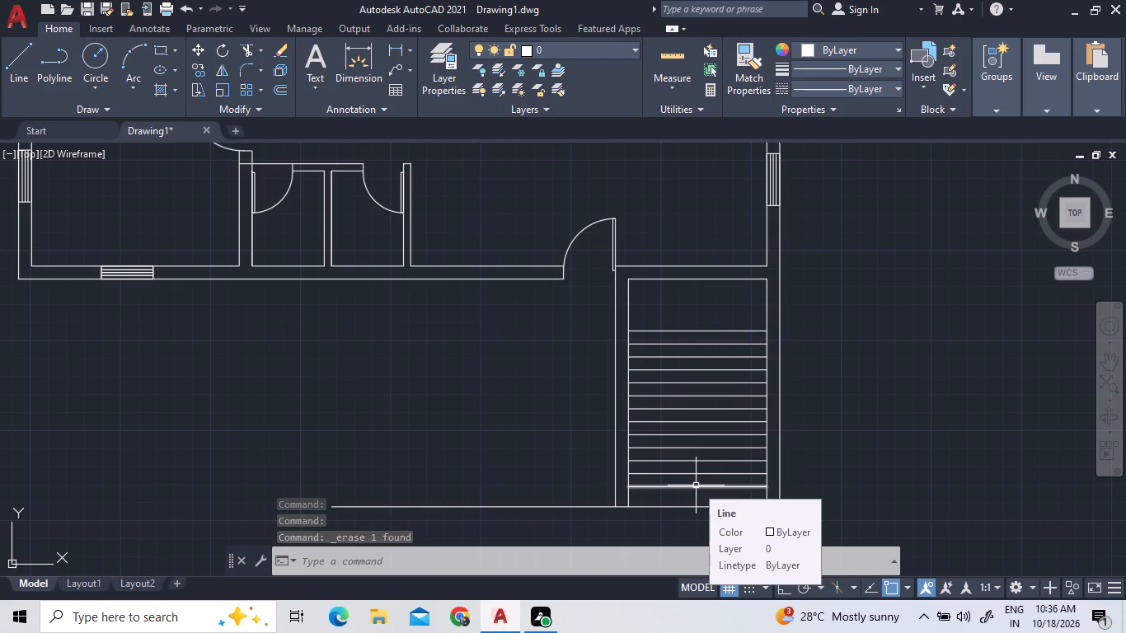
Measure the gap between the last stair line and the bottom line, and the spacing of the treads.
click(678, 54)
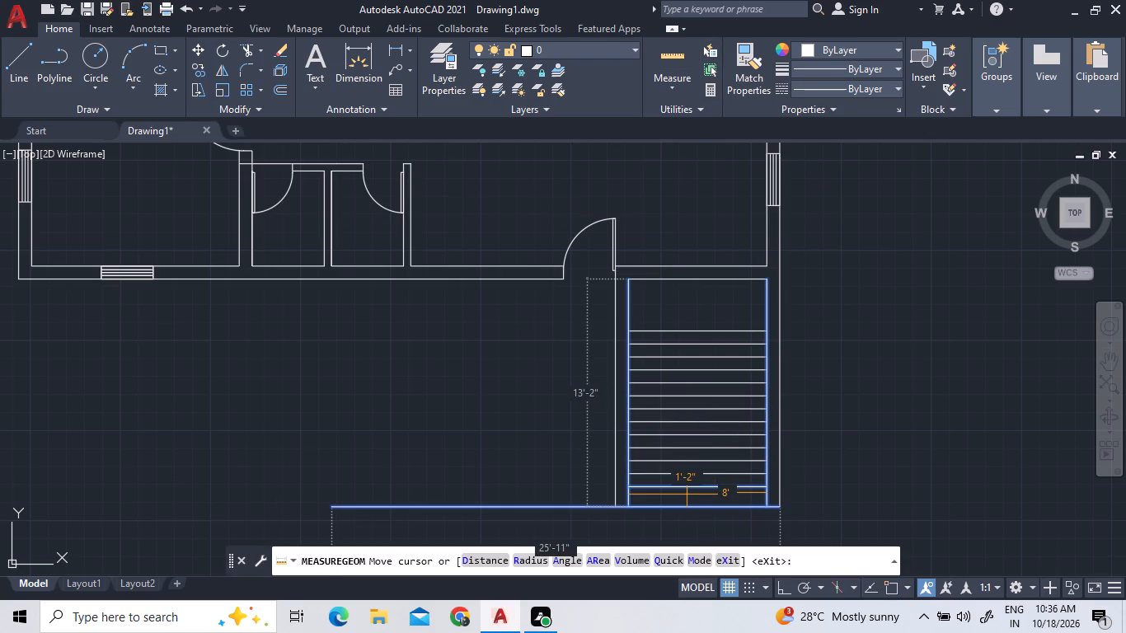
scroll(687, 495, up, 2)
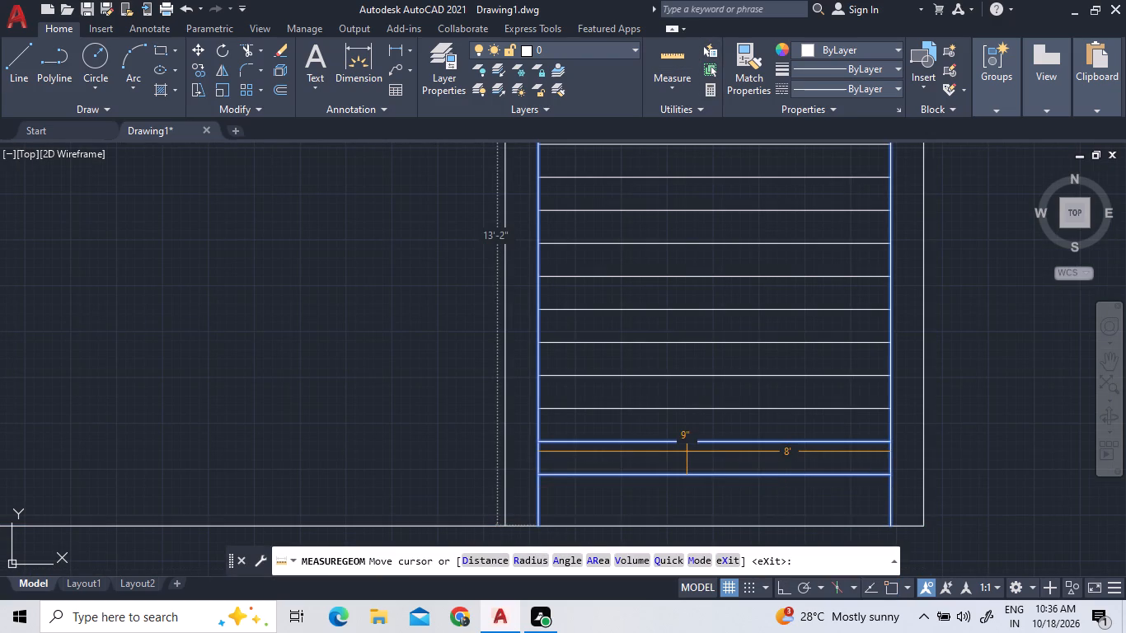
scroll(687, 454, down, 1)
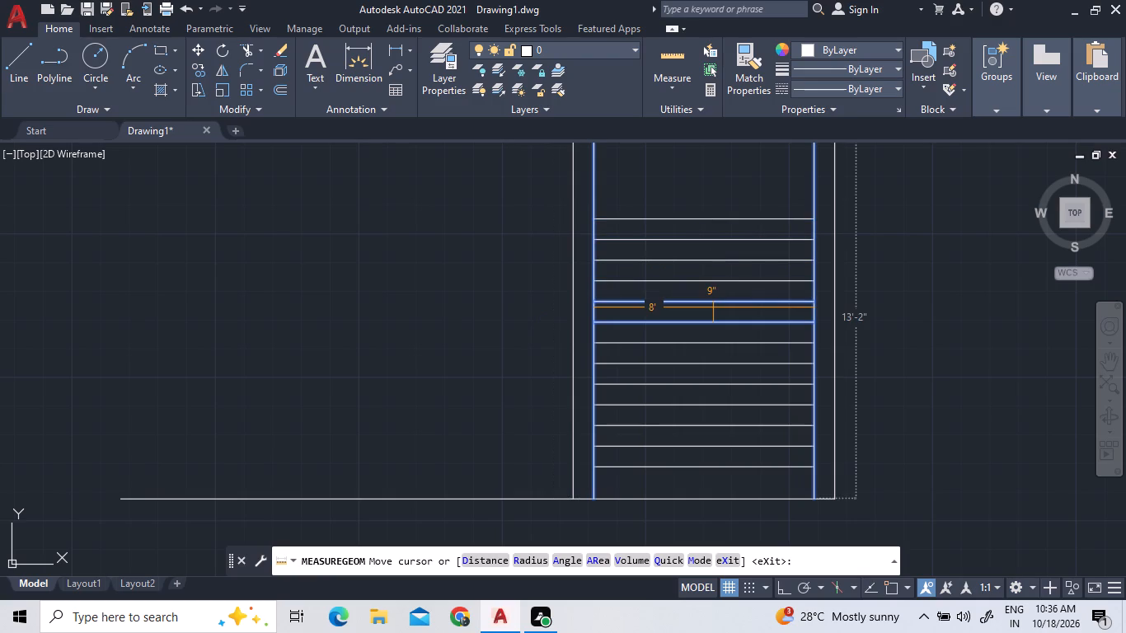
right_click(910, 324)
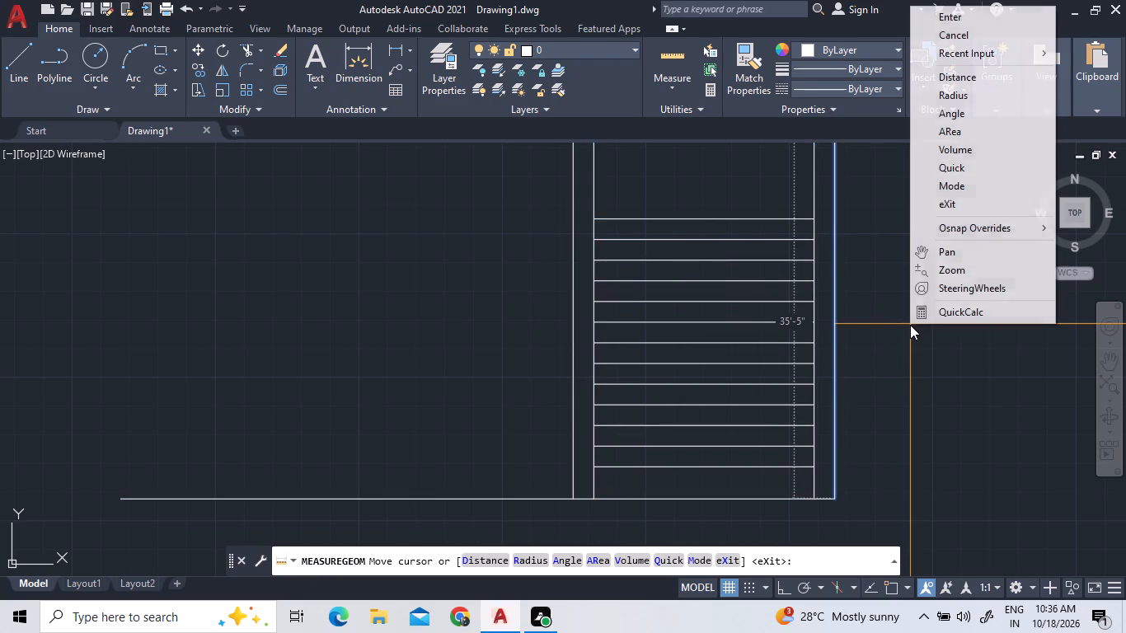
double_click(967, 21)
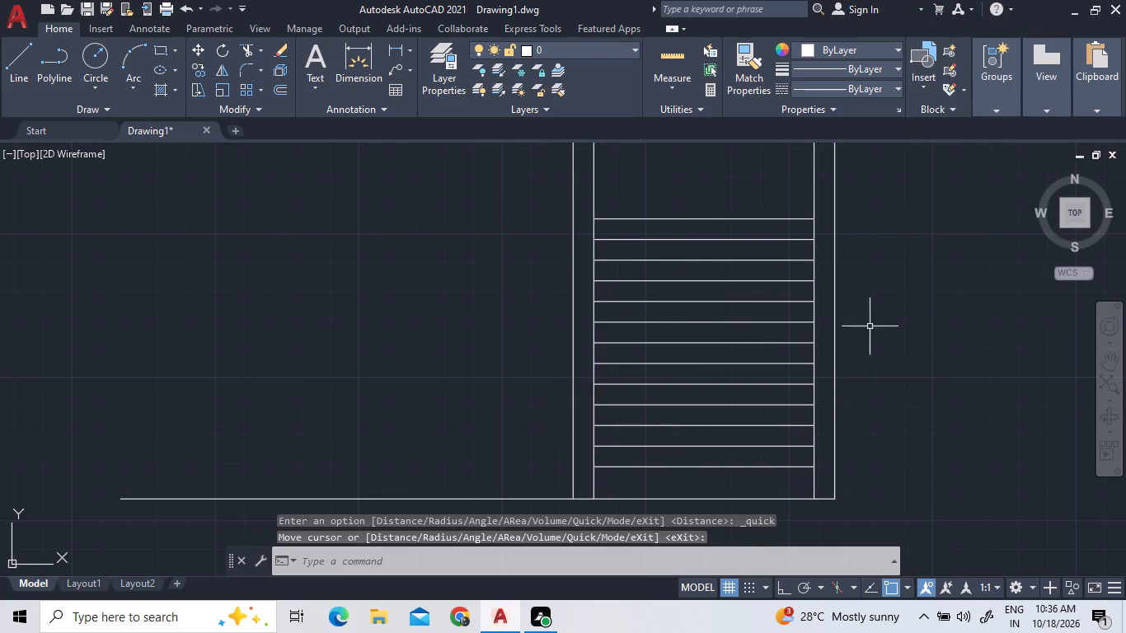
Measure the stair's inside width and the depth of the landing above the first tread.
scroll(837, 392, down, 1)
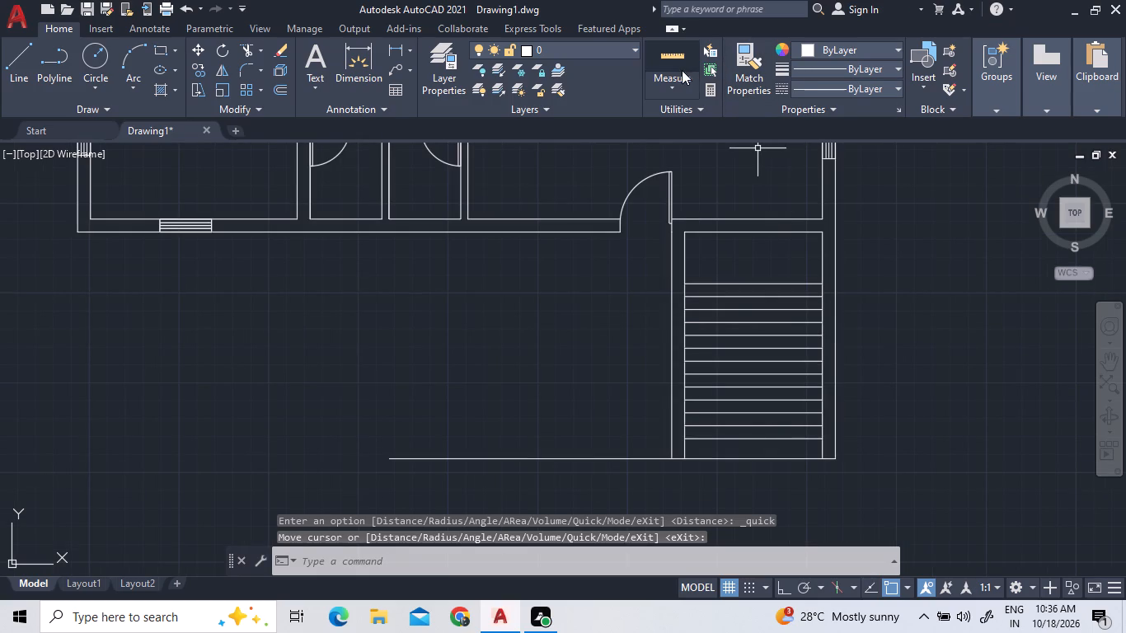
click(678, 70)
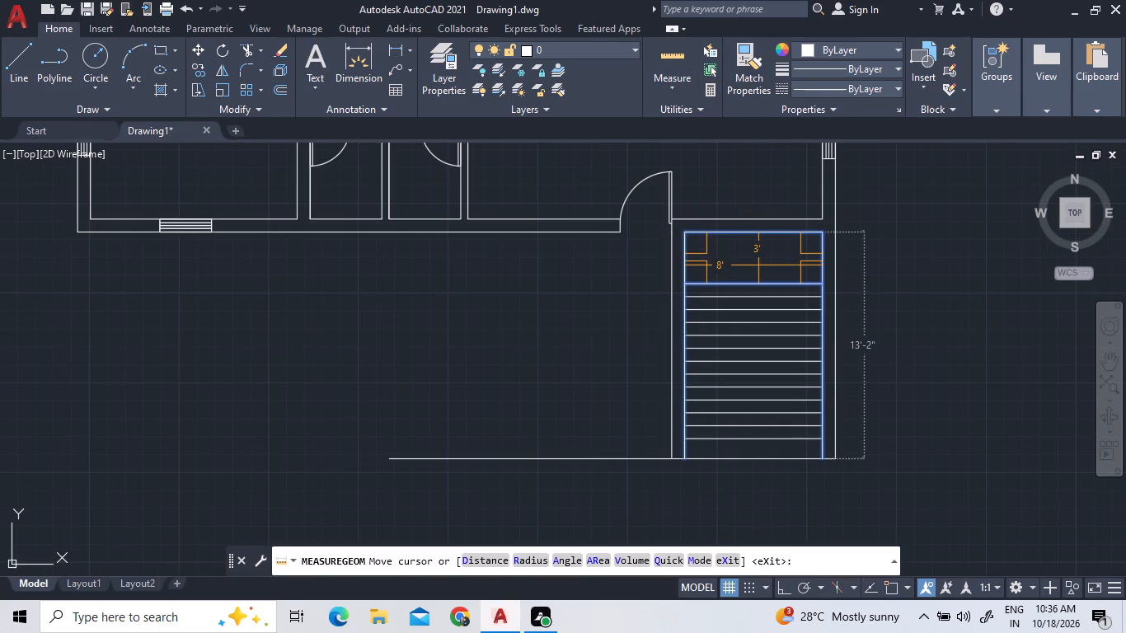
Offset the stair's right inner wall line 4' inward to draw a vertical centre line through the treads.
click(287, 94)
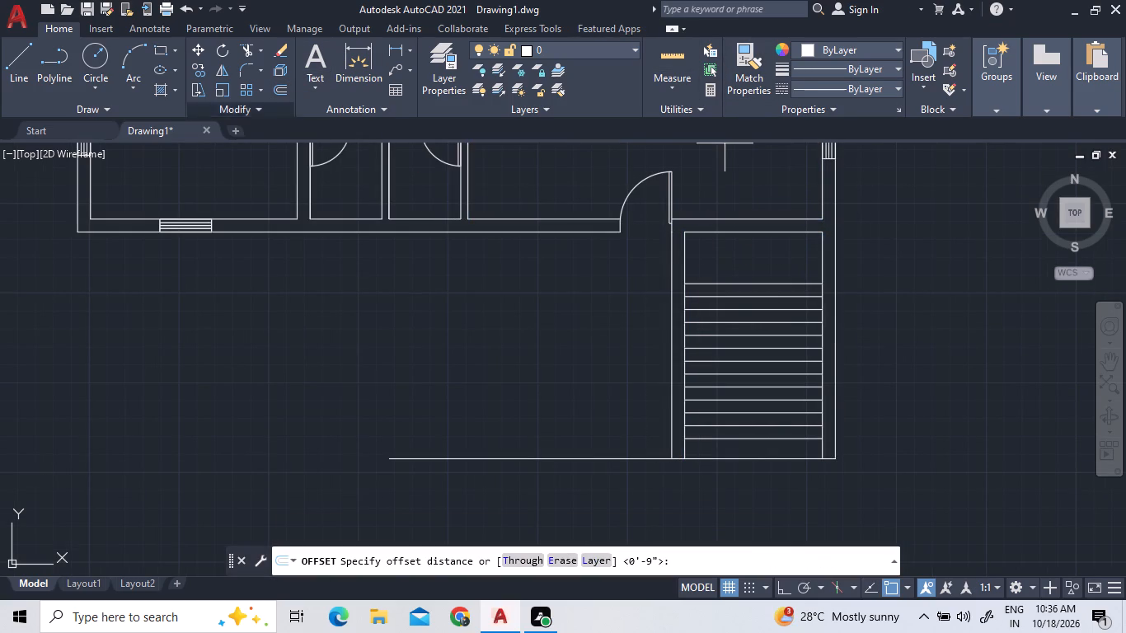
text(4')
key(Return)
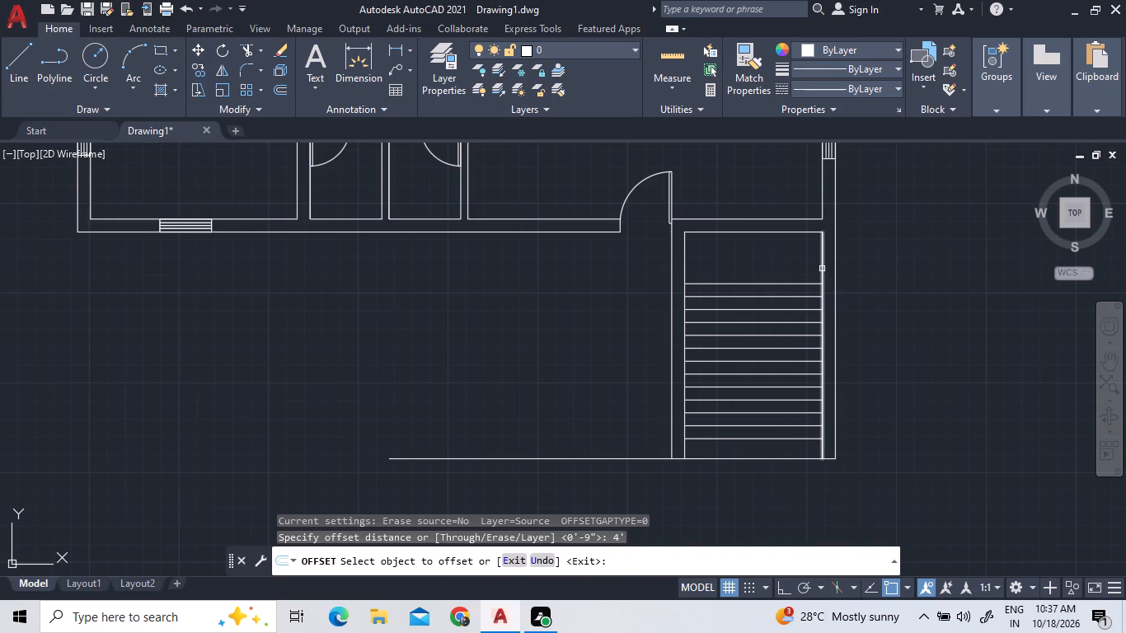
click(822, 269)
double_click(786, 270)
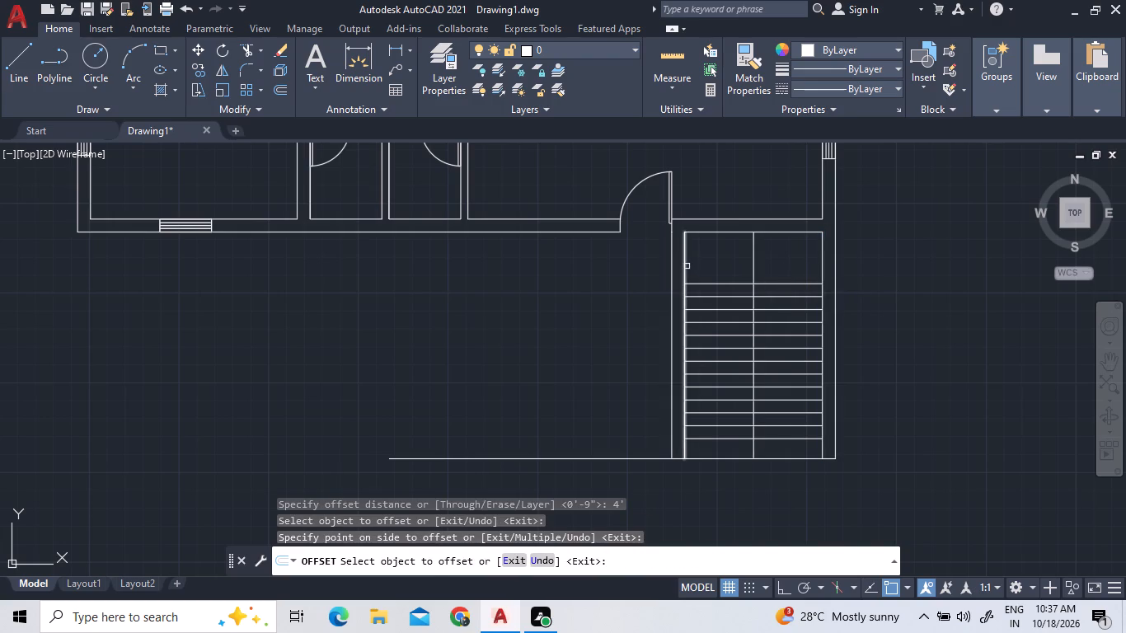
double_click(685, 265)
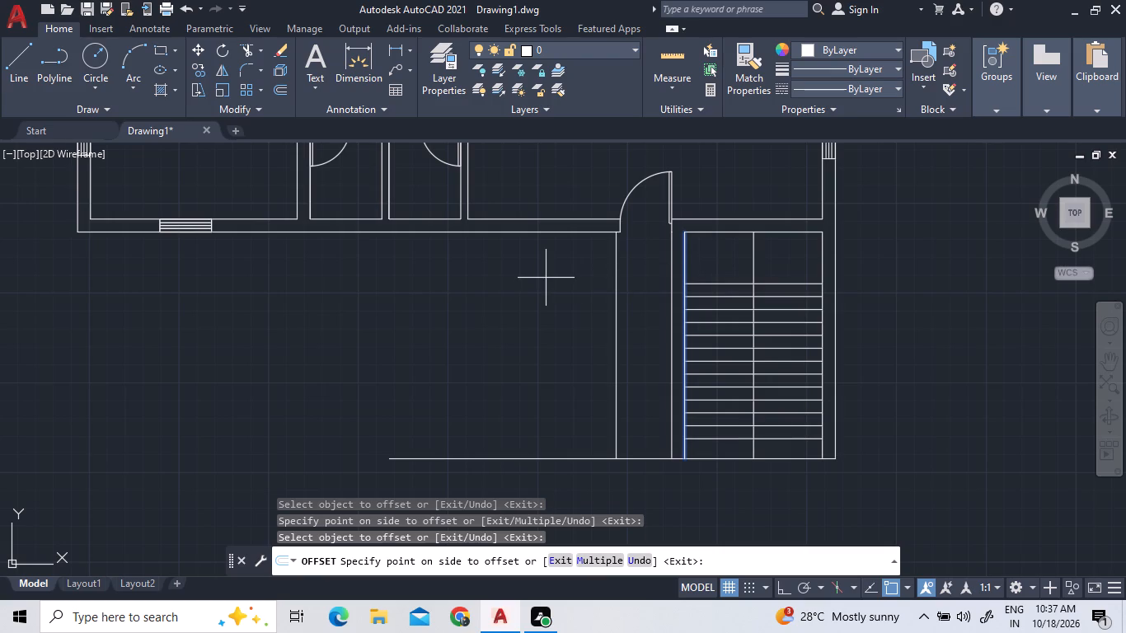
right_click(578, 291)
click(594, 303)
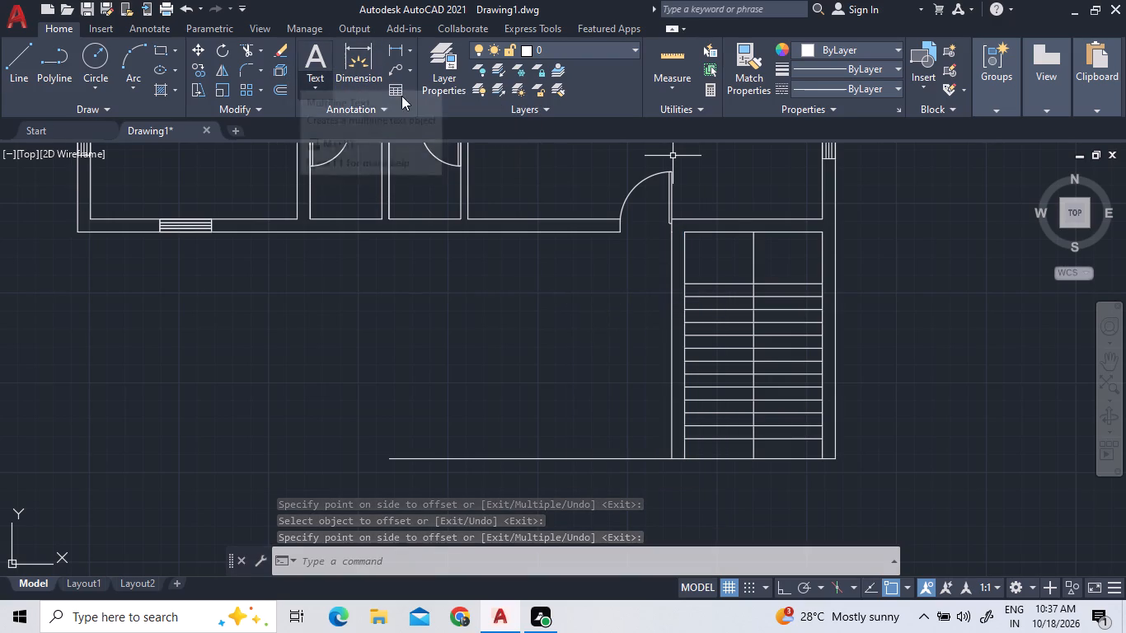
Offset the stair's vertical centre line 1" to each side and end the offsets.
double_click(289, 87)
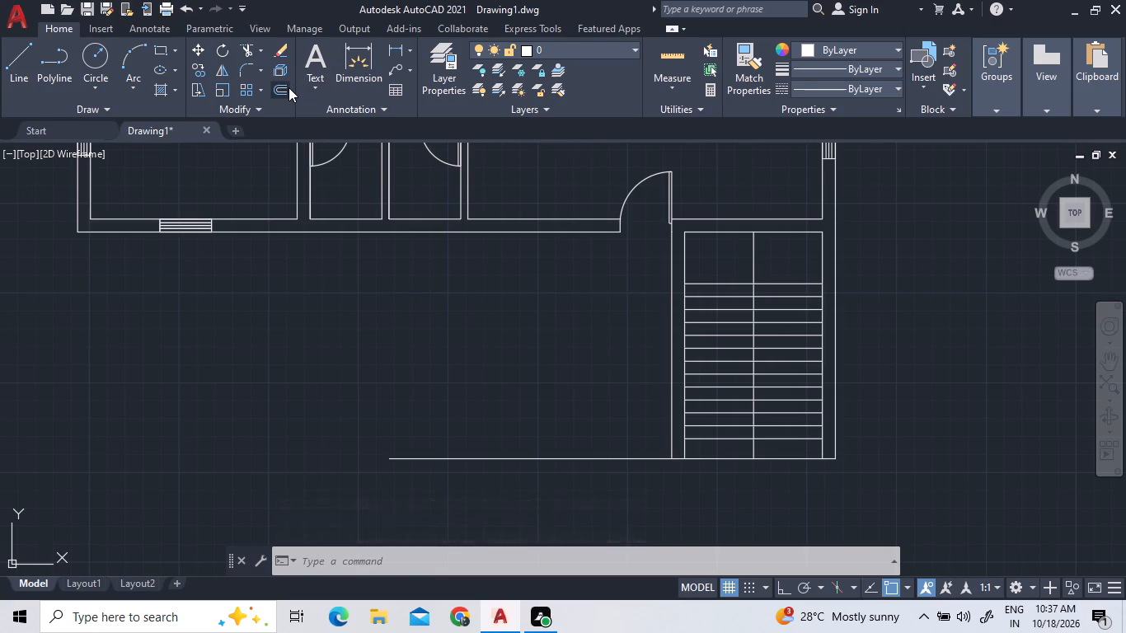
text(1")
key(Return)
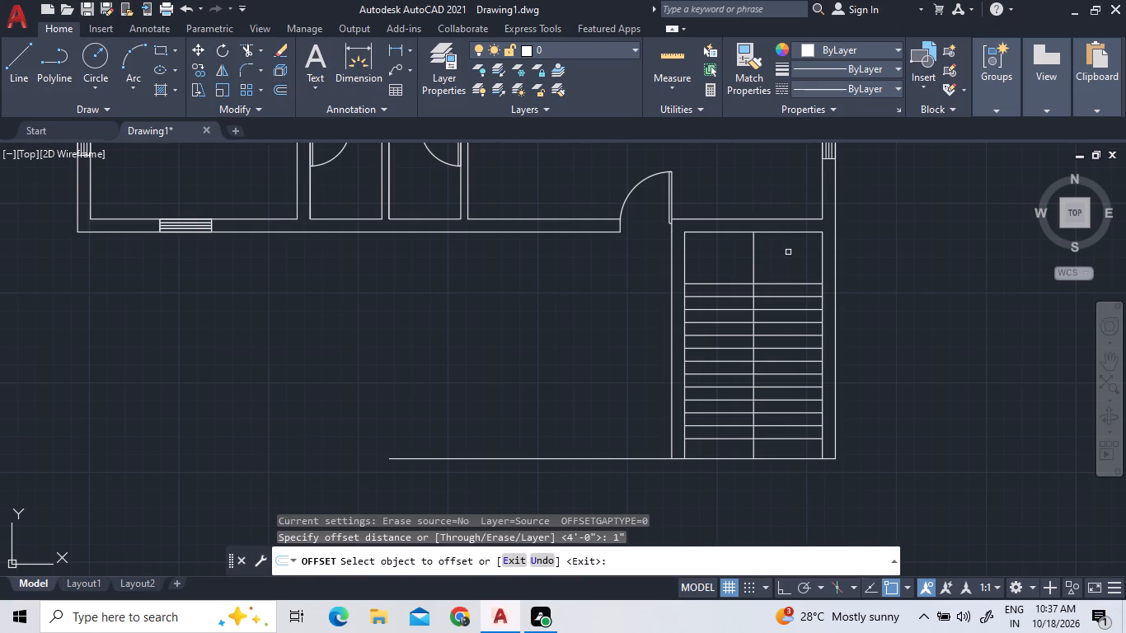
click(753, 254)
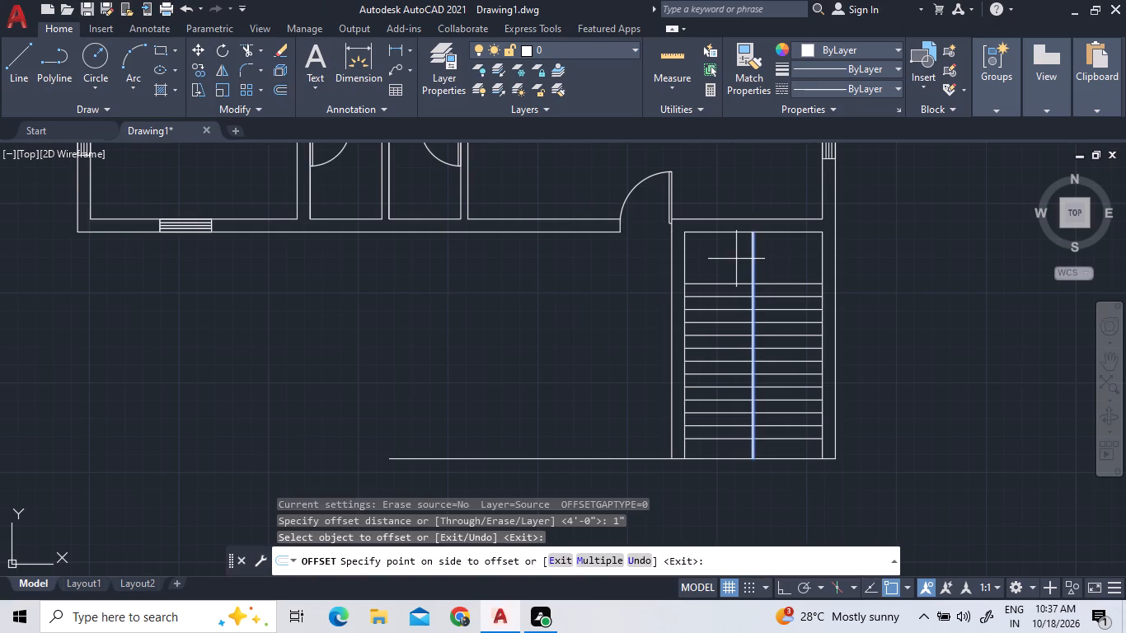
click(733, 260)
scroll(744, 253, up, 2)
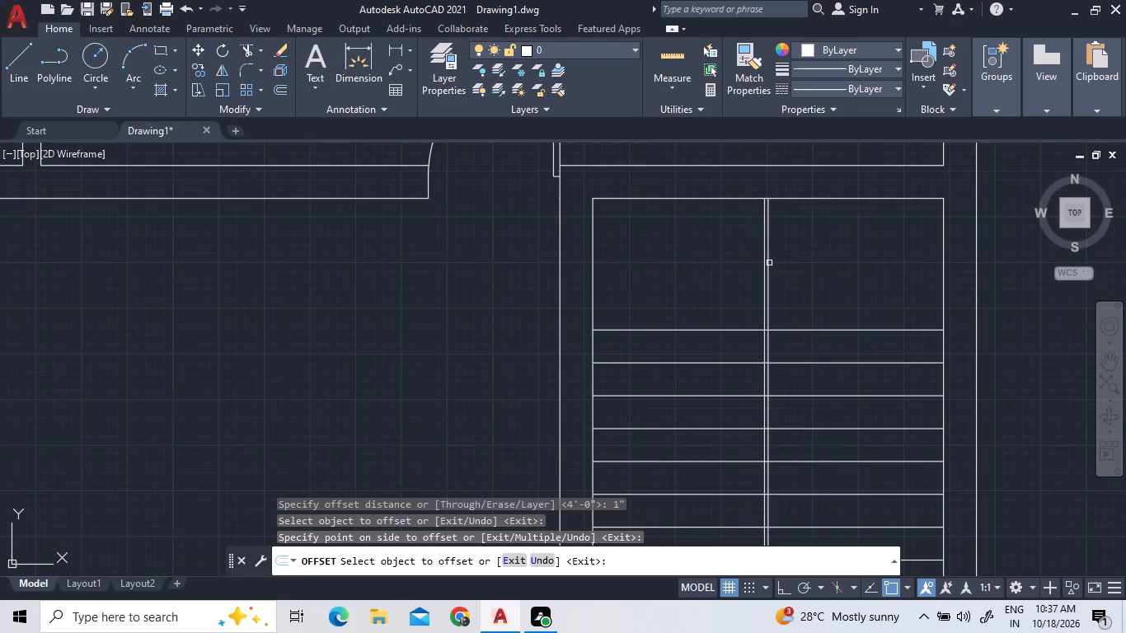
scroll(770, 270, up, 4)
double_click(760, 270)
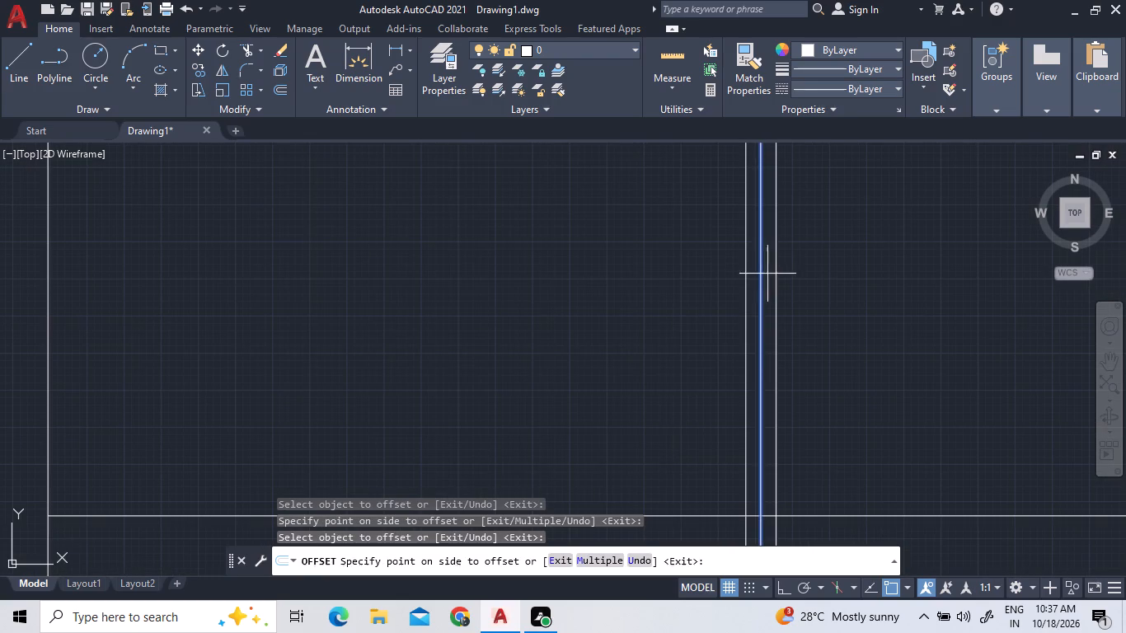
triple_click(809, 274)
scroll(815, 311, down, 2)
right_click(820, 302)
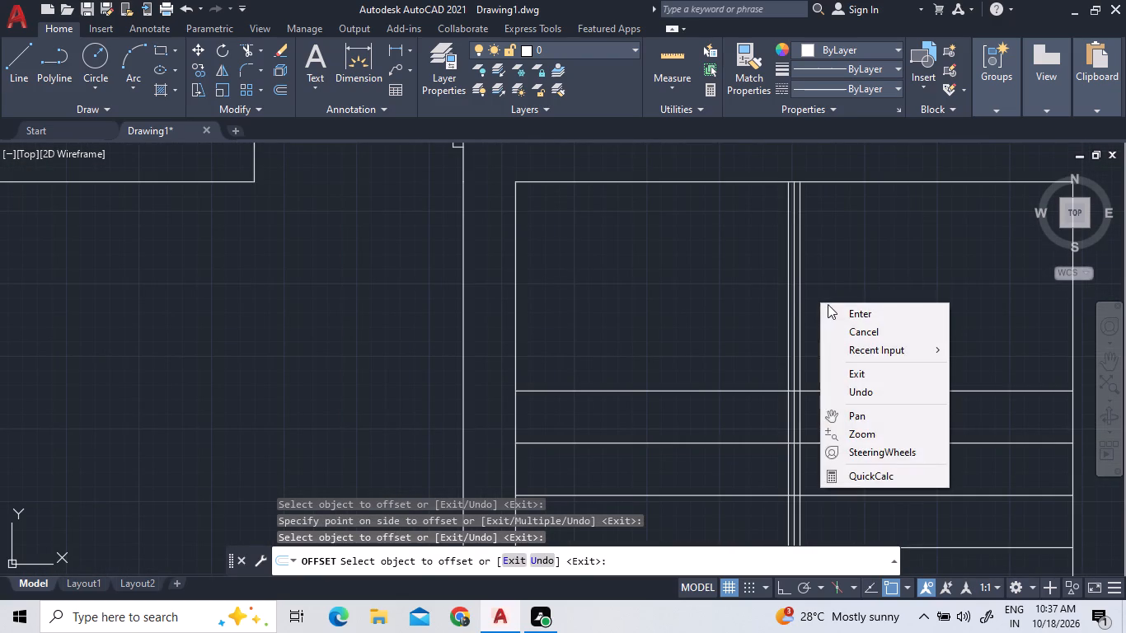
click(828, 304)
right_click(826, 305)
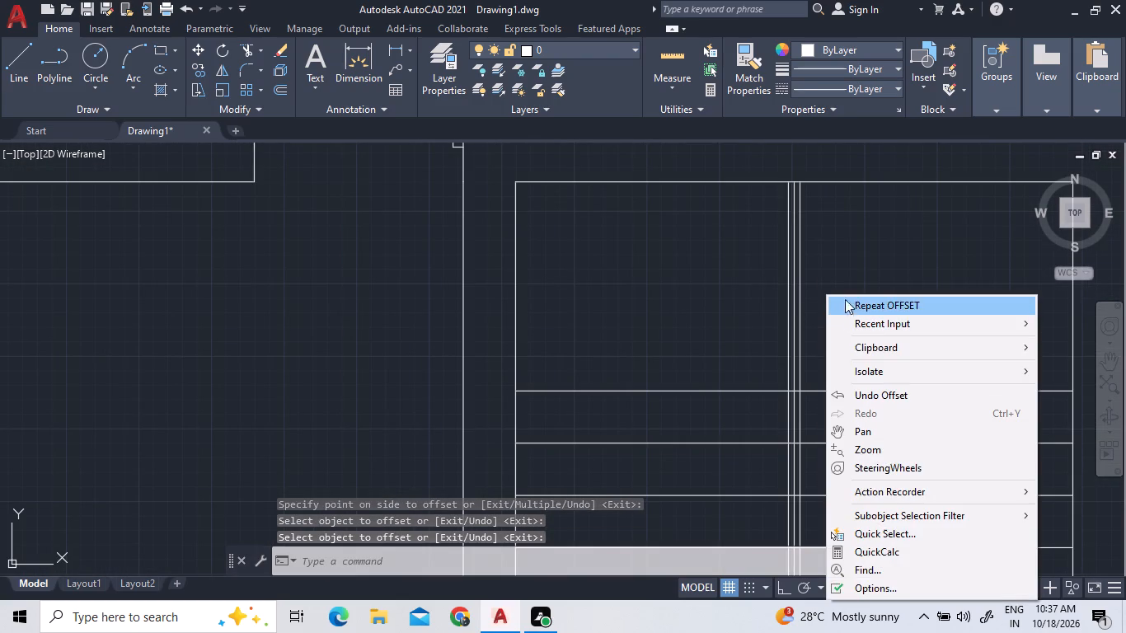
click(854, 248)
click(832, 284)
Erase the middle one of the three vertical lines running down the stair's centre.
scroll(799, 281, up, 2)
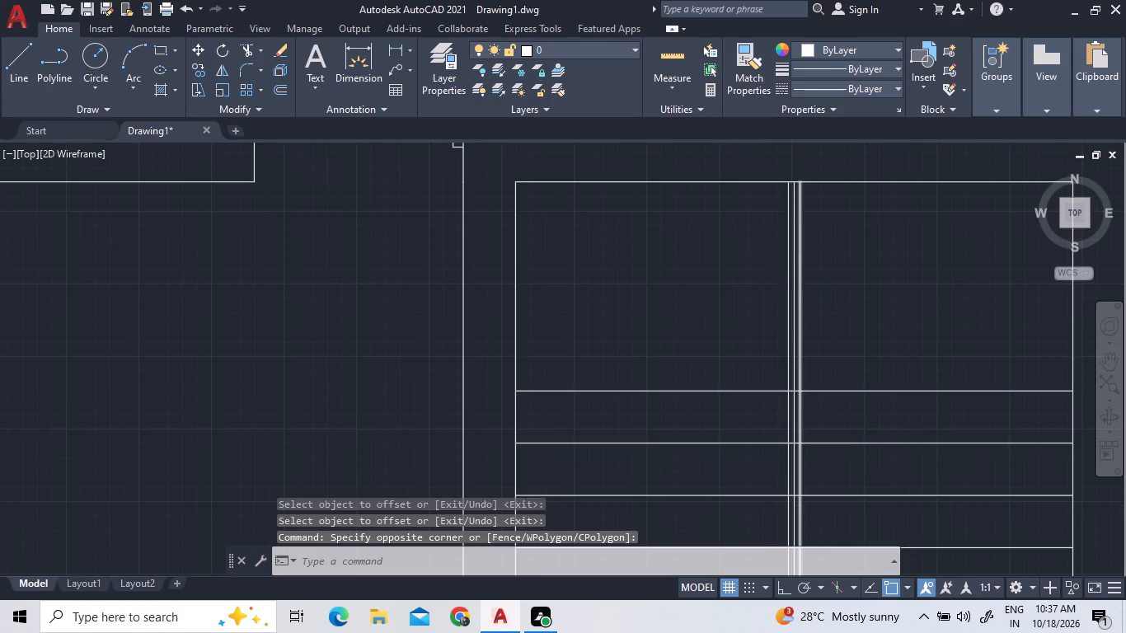
click(786, 288)
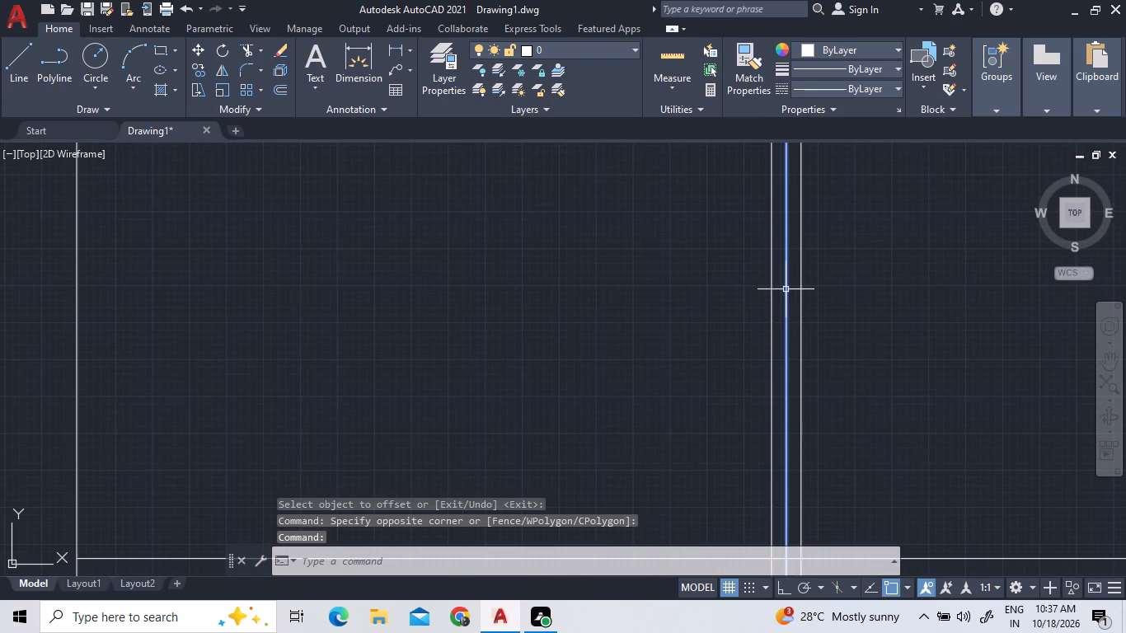
key(Delete)
Trim the tread lines between the two central vertical lines with a fence, from the third tread down to the lowest.
scroll(786, 284, down, 3)
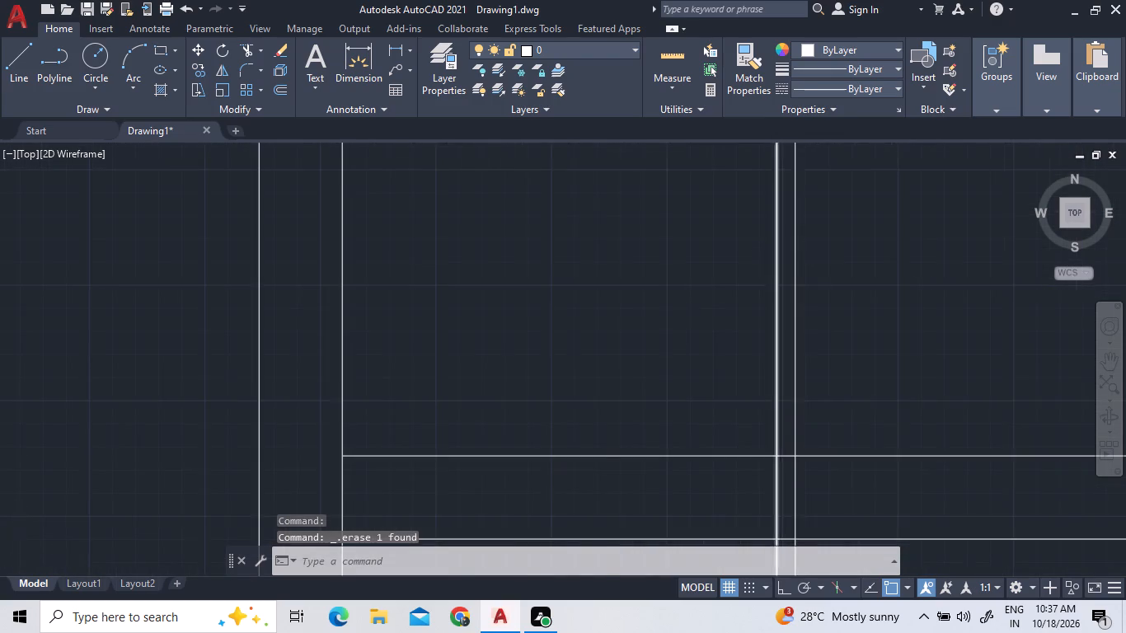
scroll(776, 243, down, 1)
scroll(800, 317, down, 2)
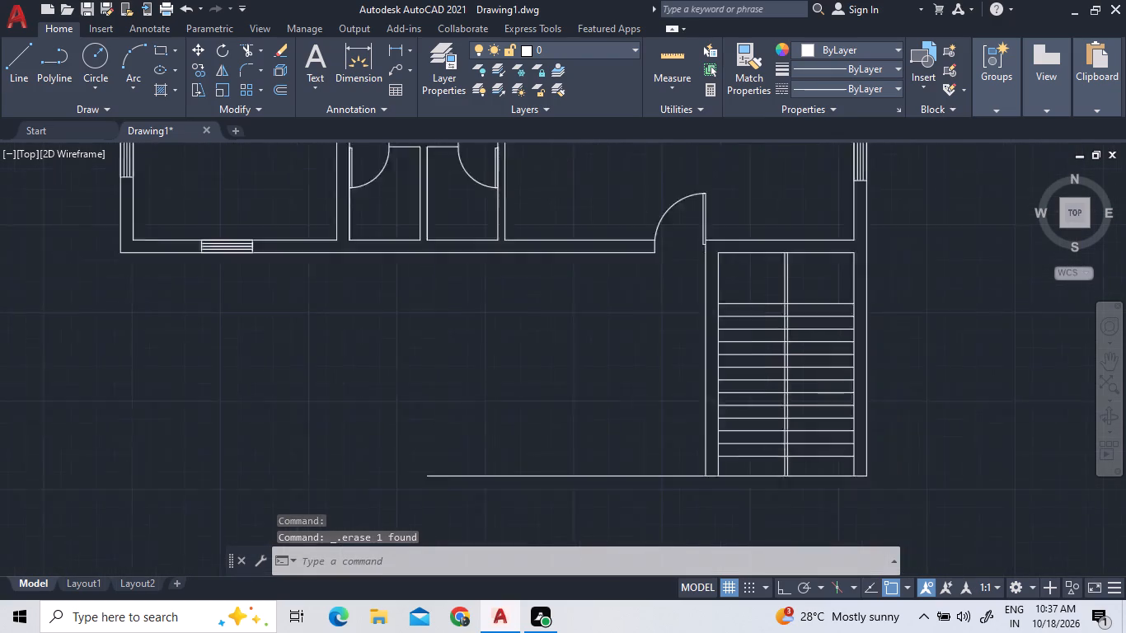
scroll(804, 394, up, 4)
scroll(786, 405, down, 1)
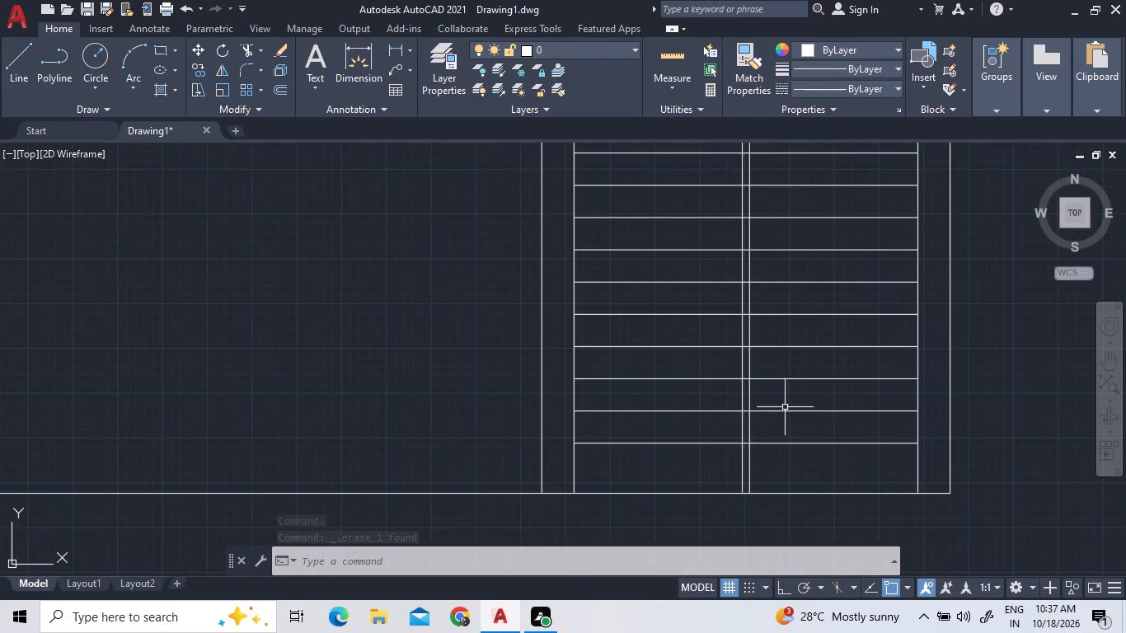
scroll(982, 322, down, 1)
middle_drag(934, 304, 935, 307)
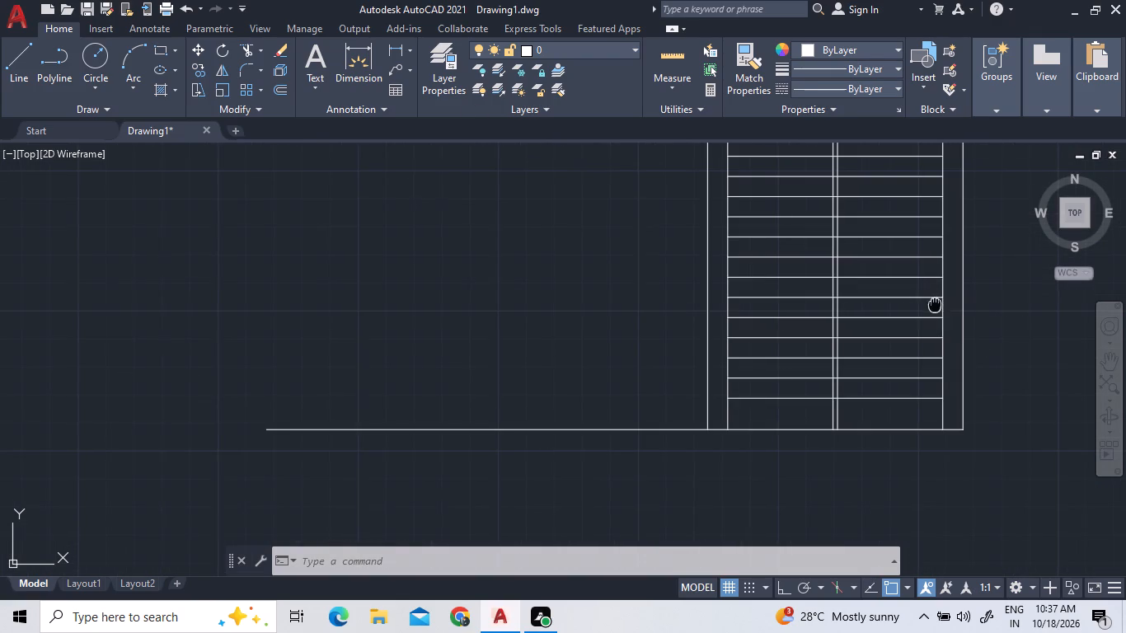
middle_drag(935, 307, 872, 343)
scroll(825, 353, up, 1)
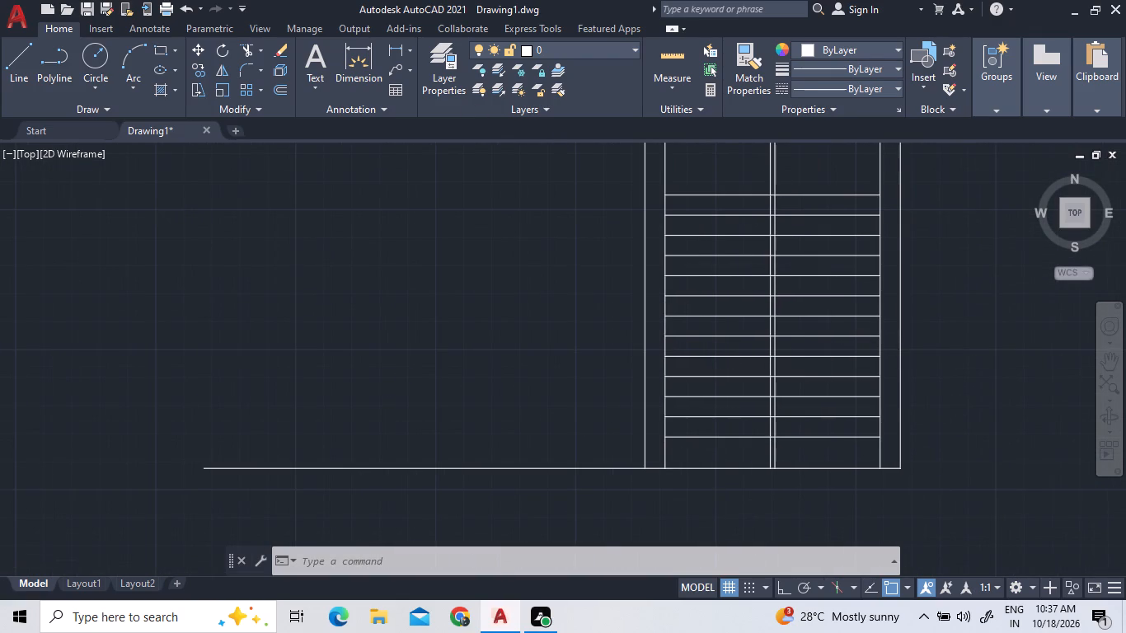
double_click(248, 51)
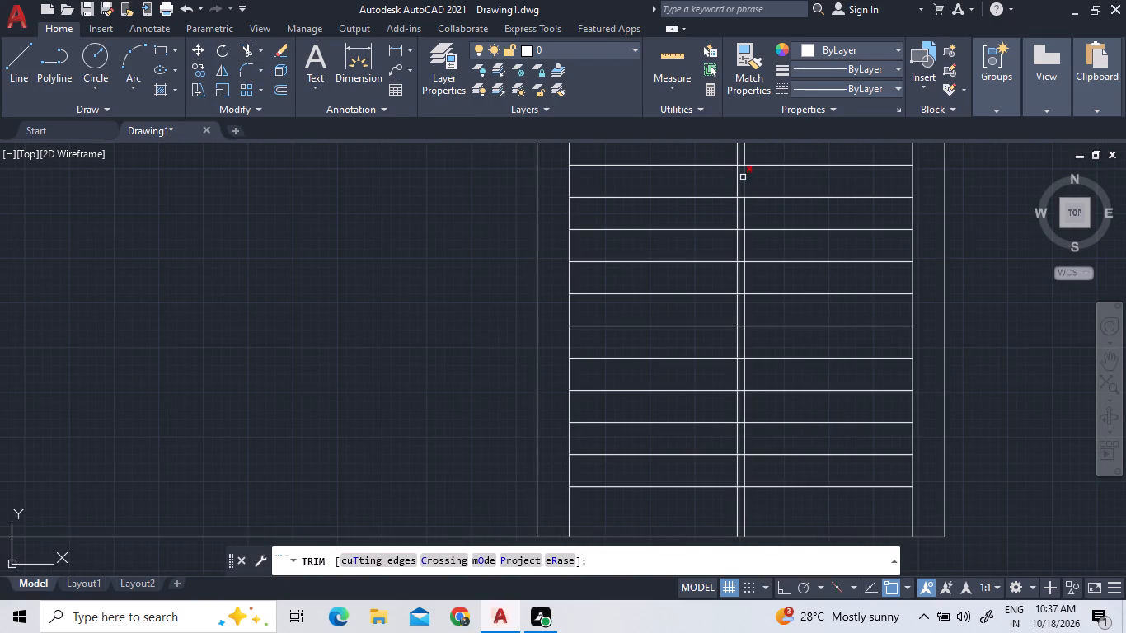
scroll(748, 152, up, 3)
double_click(720, 192)
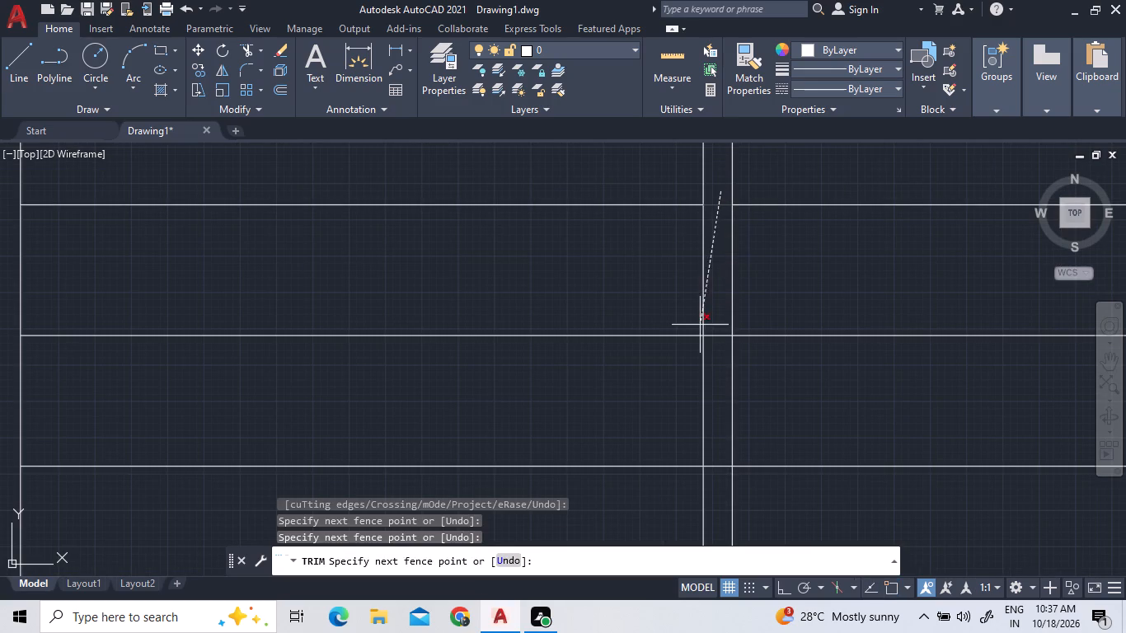
scroll(715, 381, down, 3)
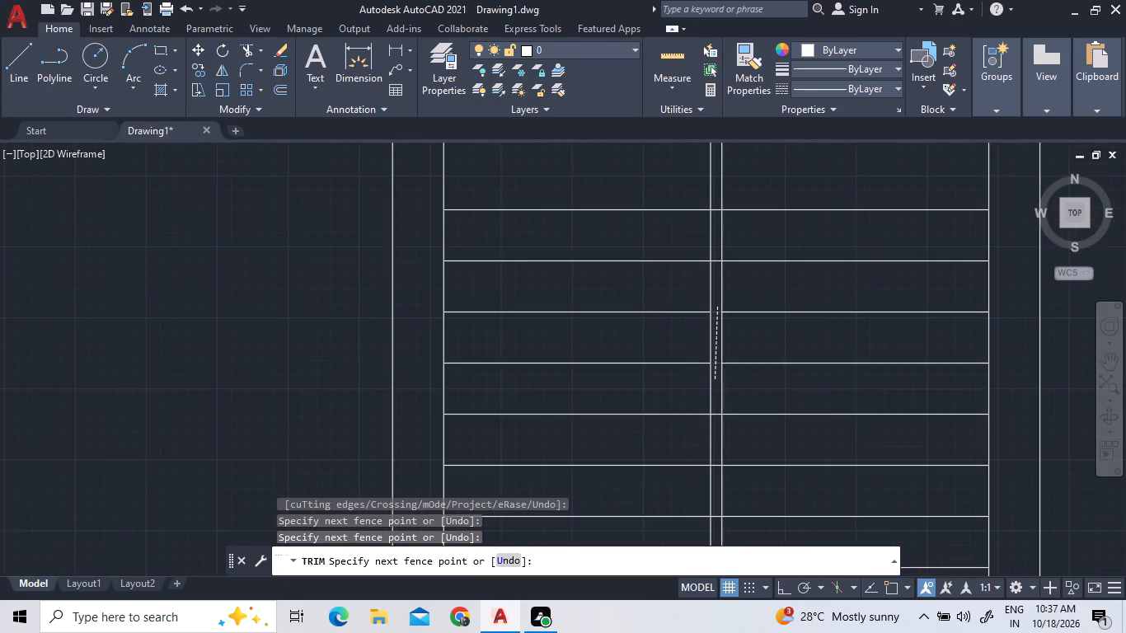
scroll(715, 381, down, 3)
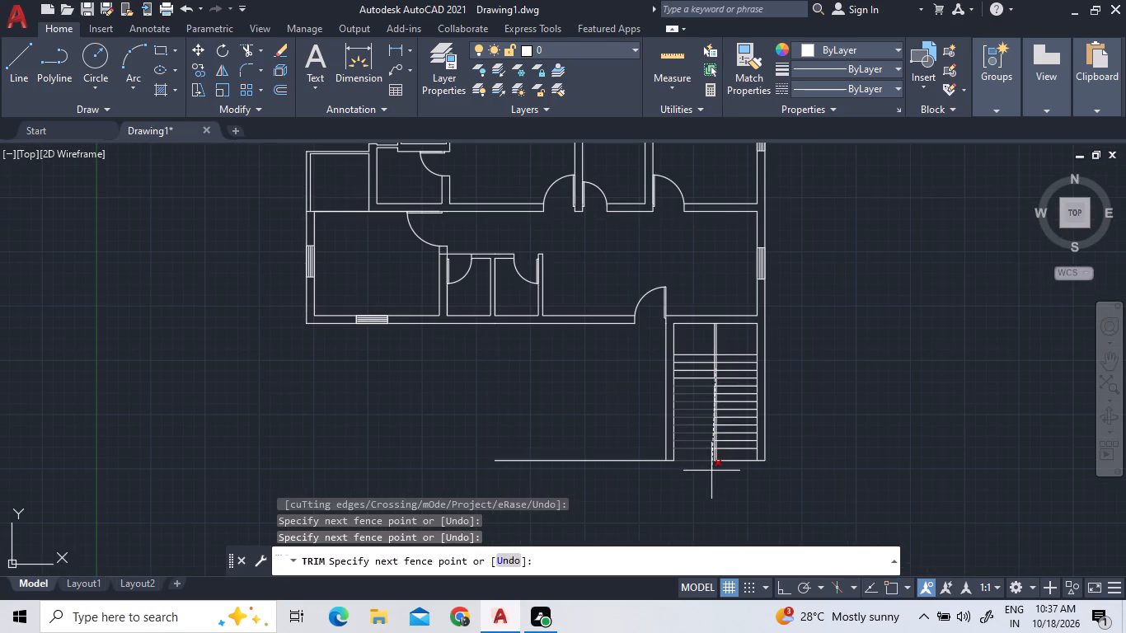
scroll(728, 410, up, 3)
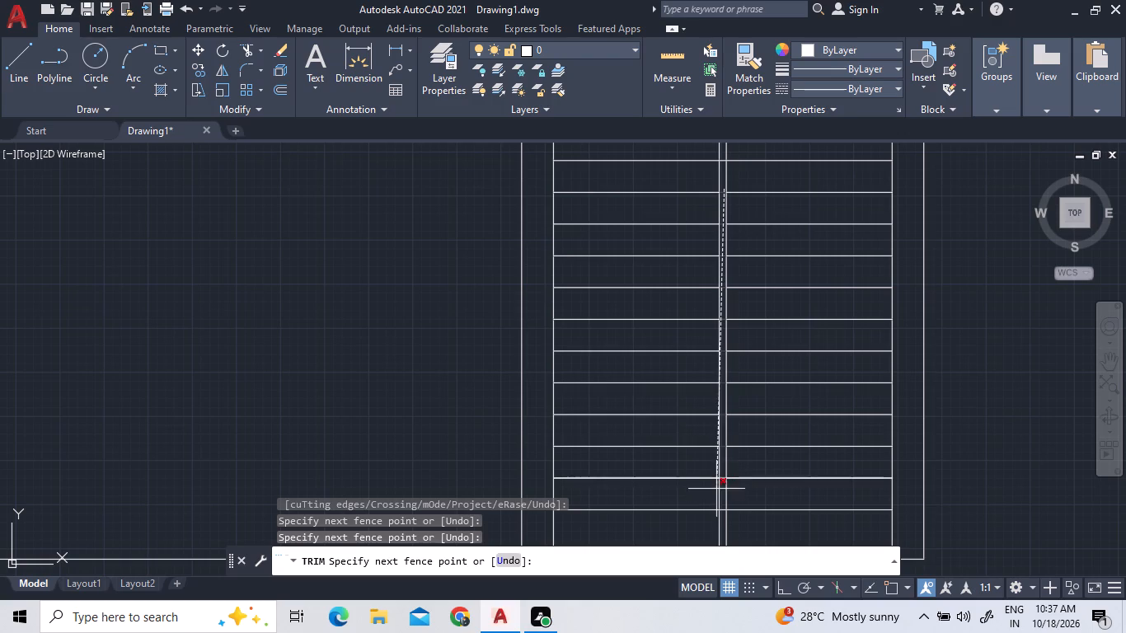
scroll(723, 520, up, 2)
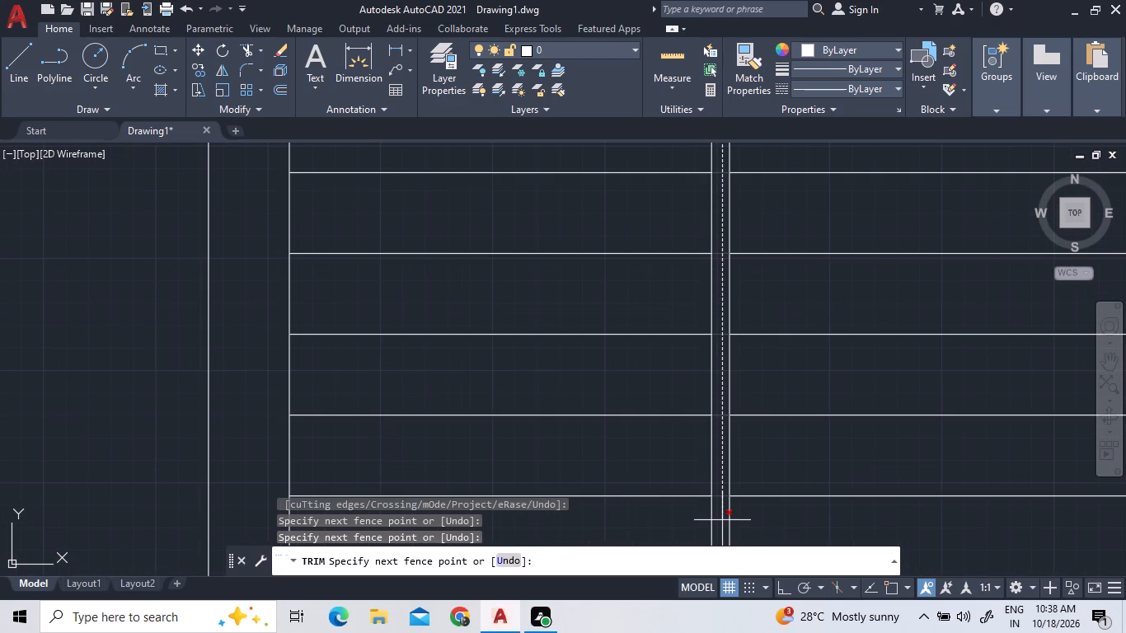
click(722, 520)
Trim the two topmost tread lines between the central vertical lines and check the gap along the stair.
scroll(724, 517, down, 5)
scroll(730, 397, up, 1)
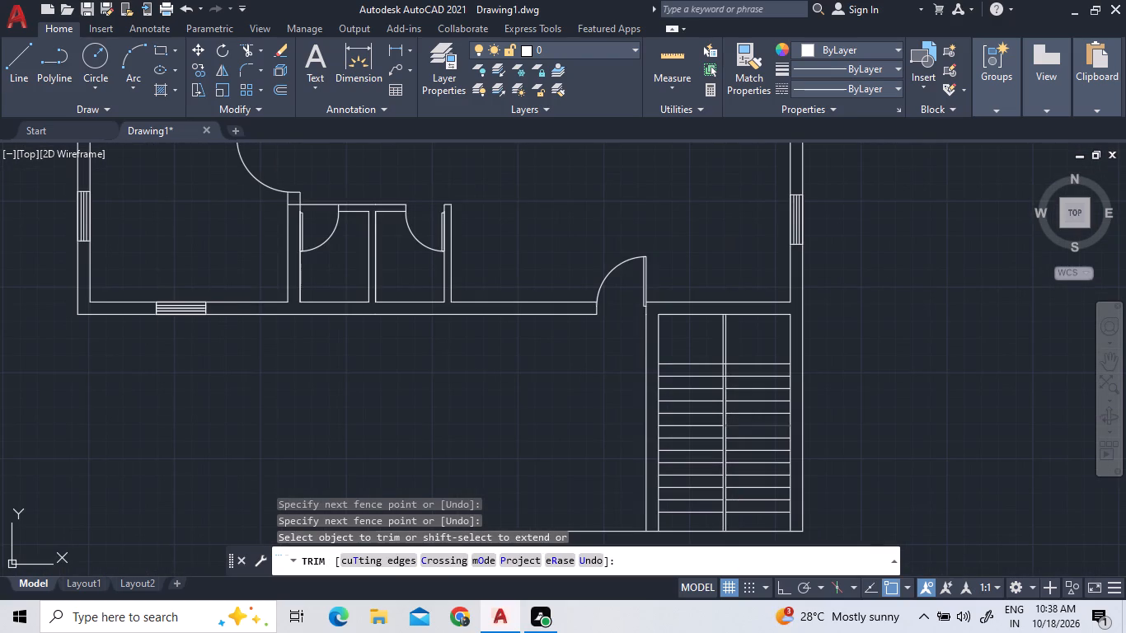
scroll(730, 392, up, 2)
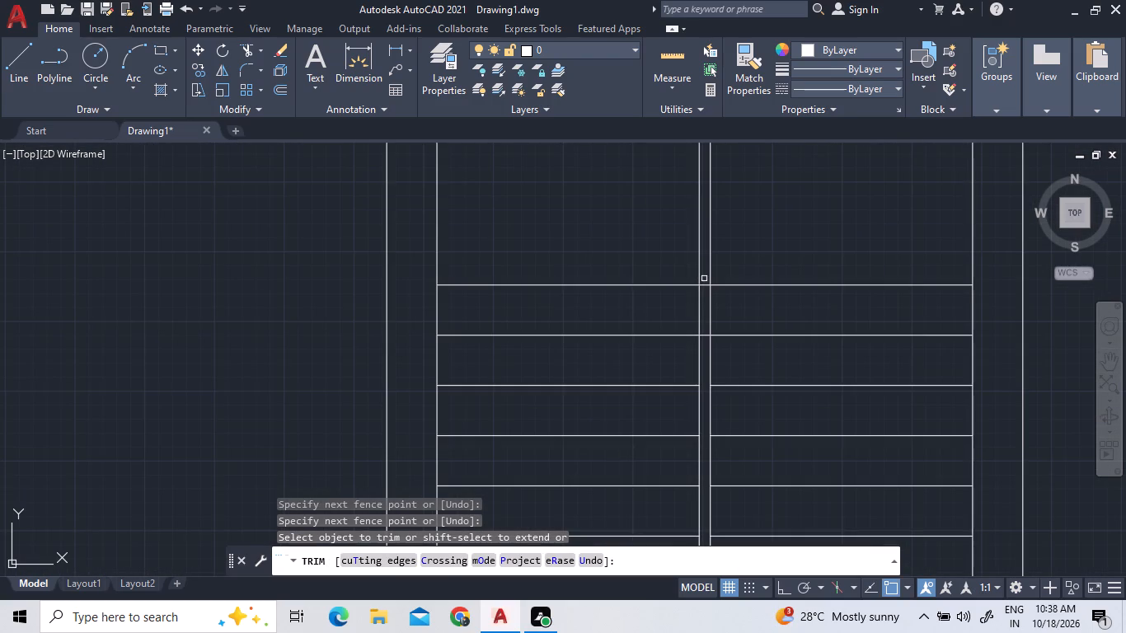
click(704, 279)
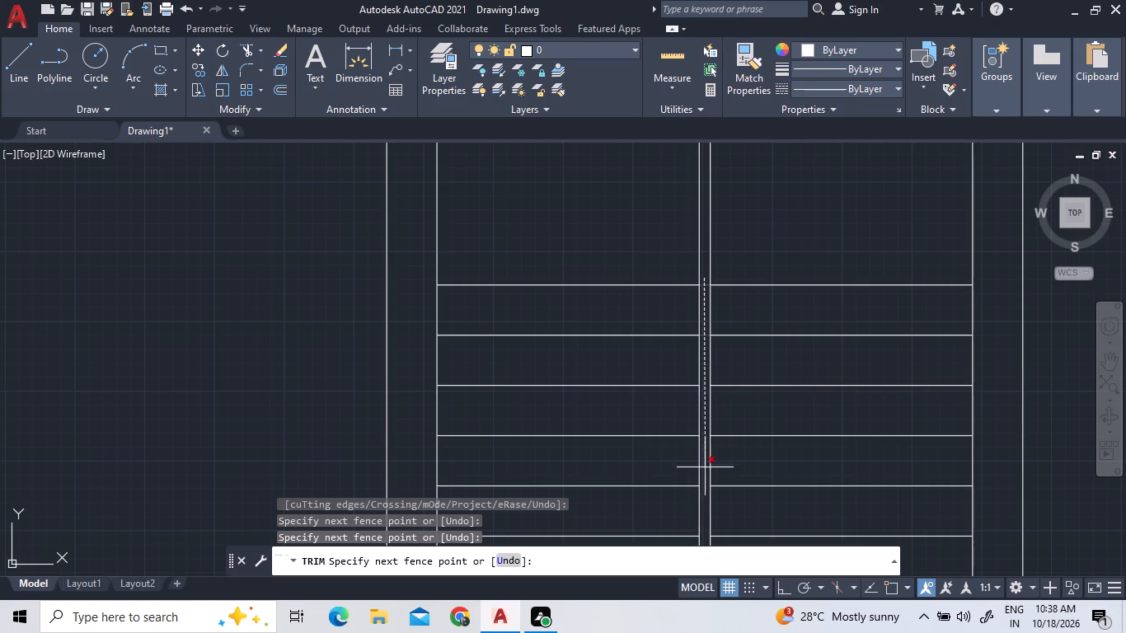
double_click(705, 492)
scroll(757, 237, down, 3)
scroll(744, 406, up, 4)
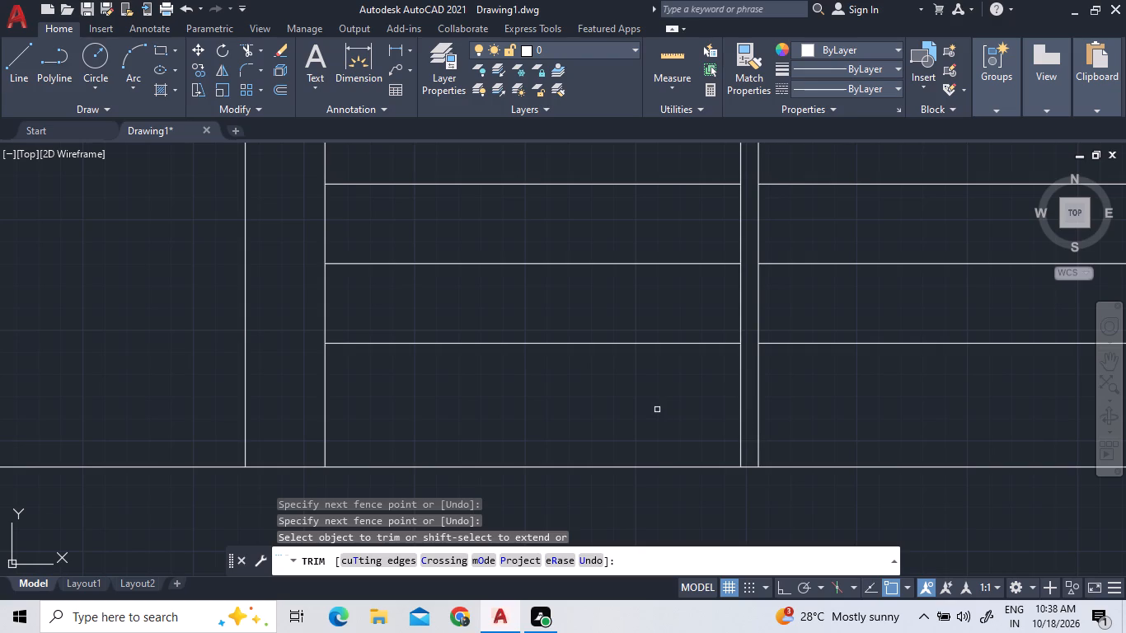
scroll(656, 410, down, 5)
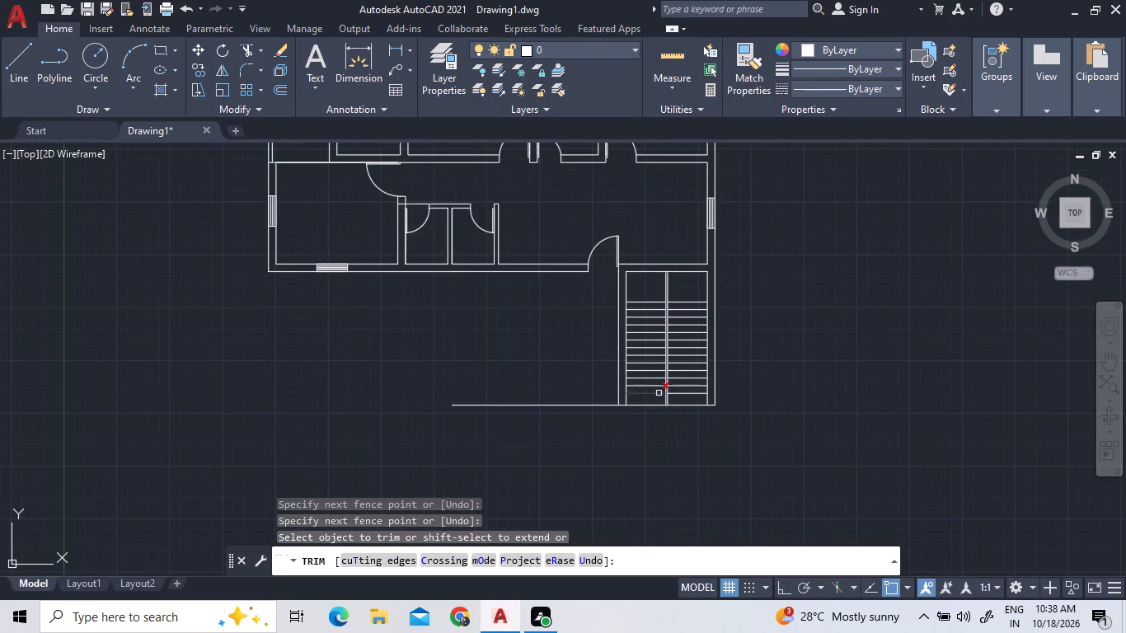
scroll(670, 274, up, 4)
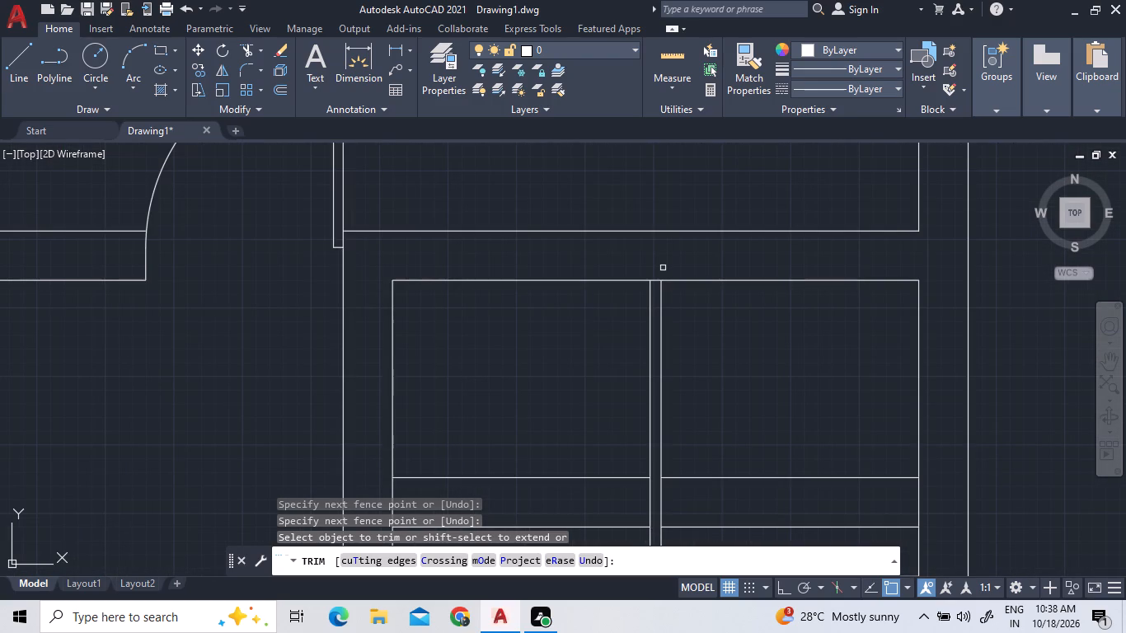
right_click(612, 313)
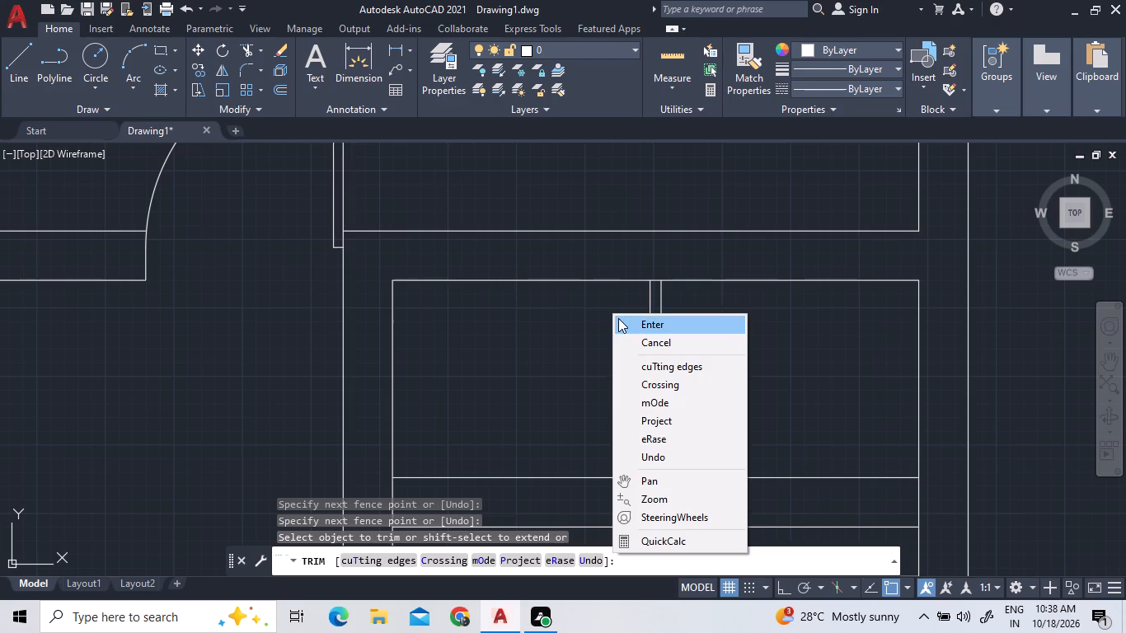
End the trim, open the linetype manager and load all the linetypes from acad.lin.
click(620, 319)
scroll(646, 215, down, 2)
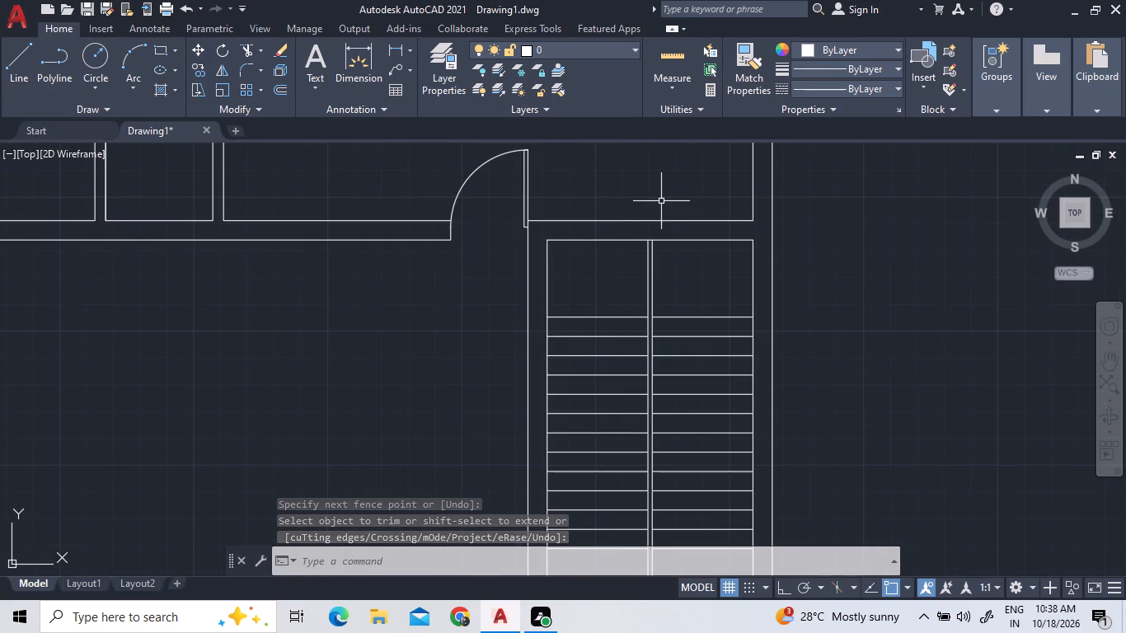
scroll(660, 202, down, 2)
scroll(659, 293, up, 1)
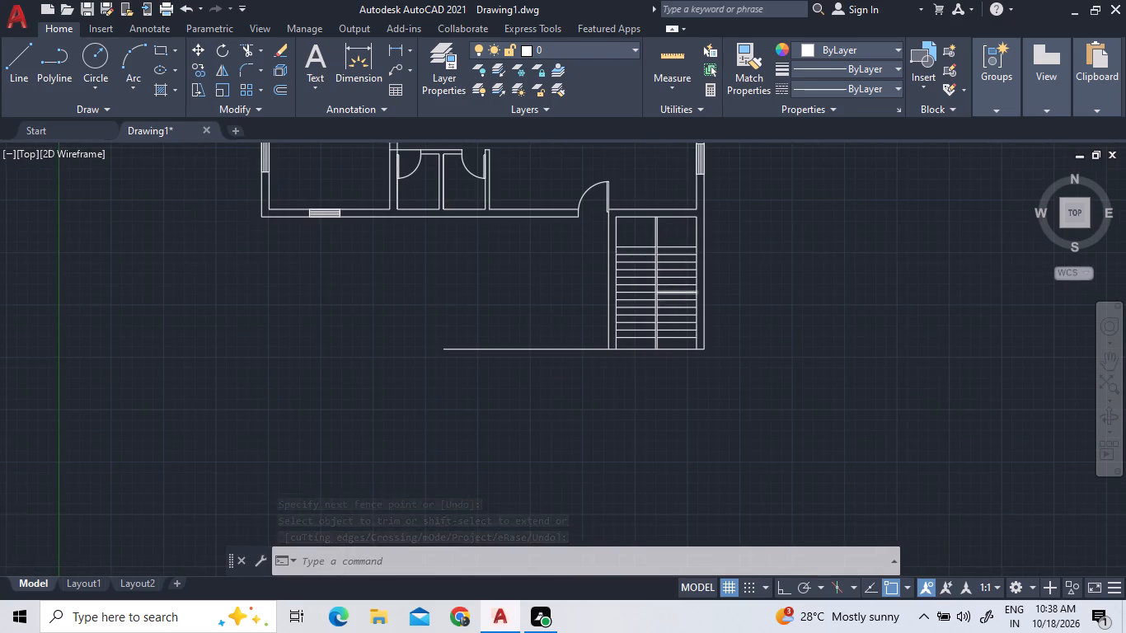
scroll(658, 294, up, 2)
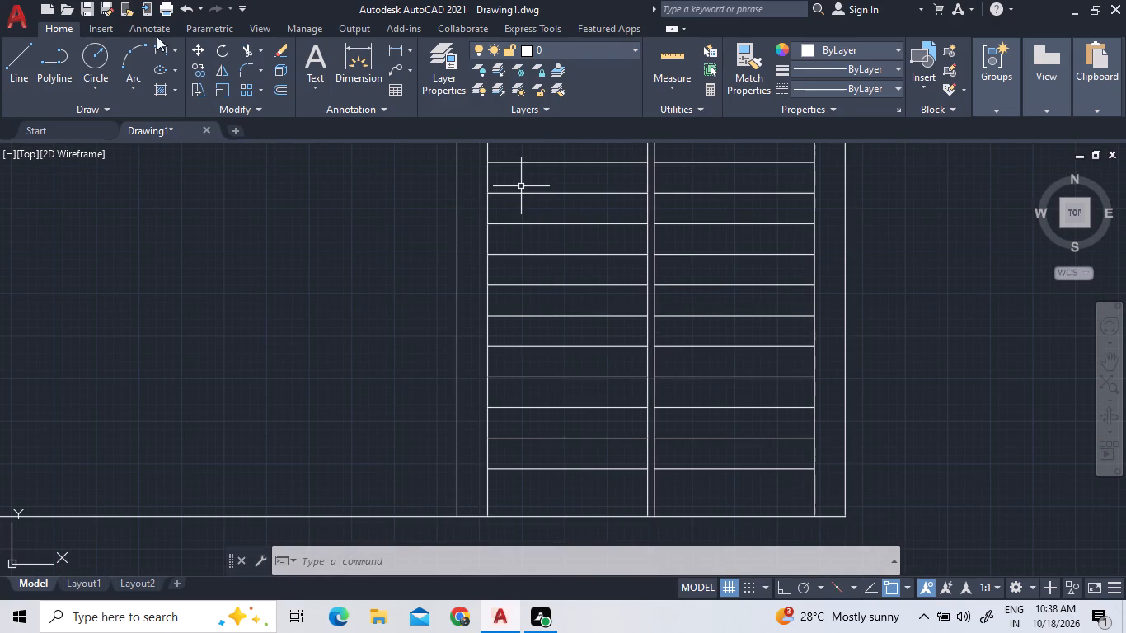
click(839, 81)
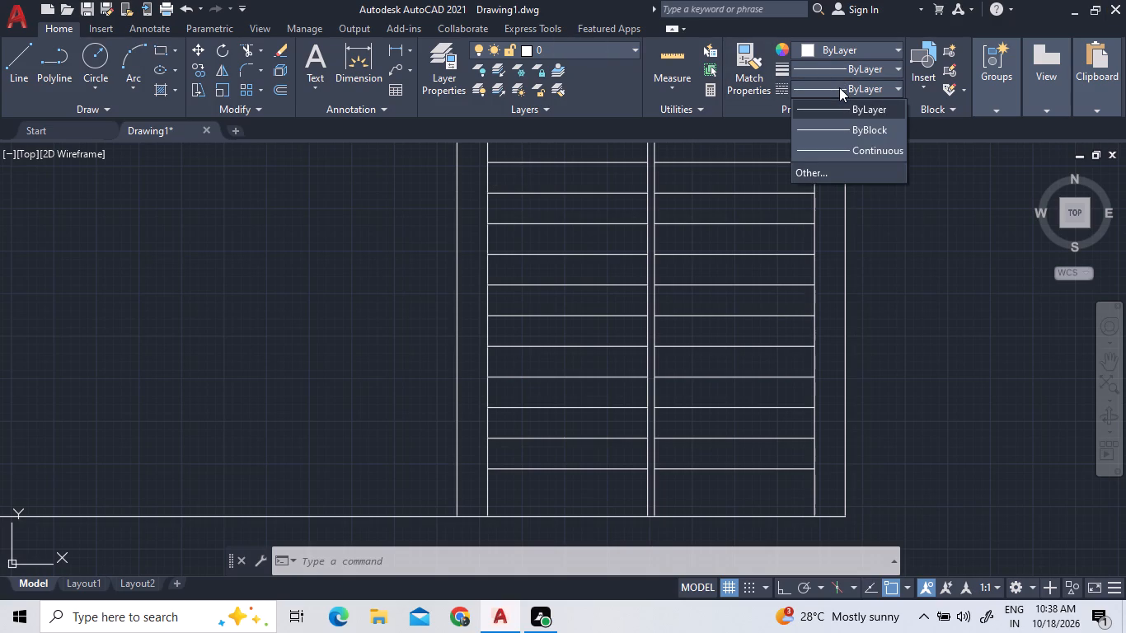
click(865, 167)
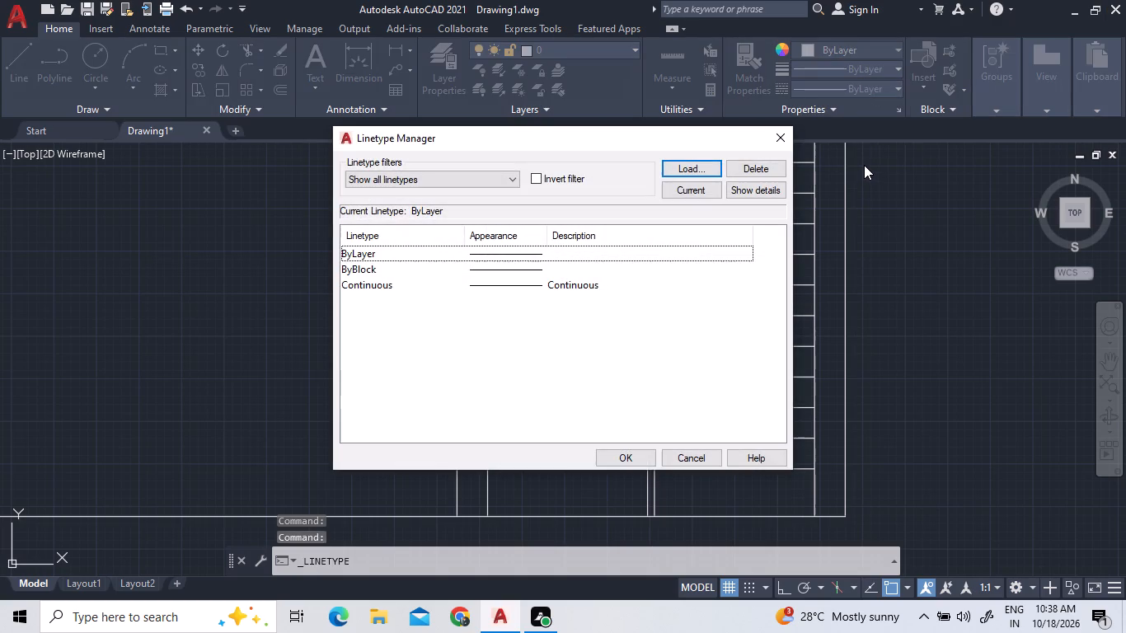
click(687, 174)
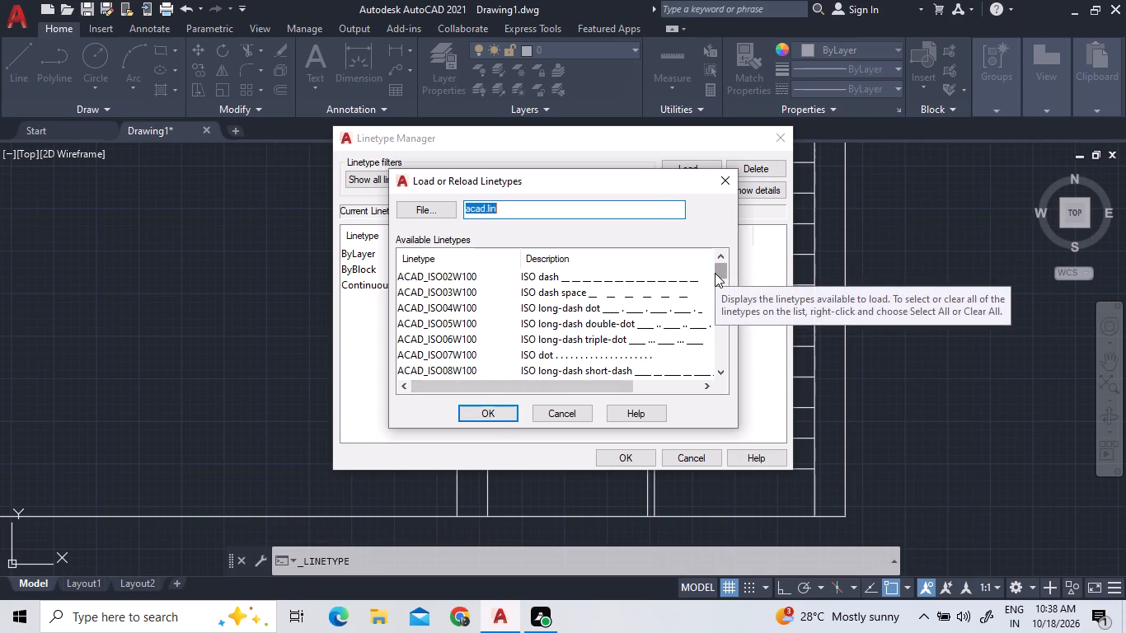
key(ctrl+a)
ctrl+click(632, 277)
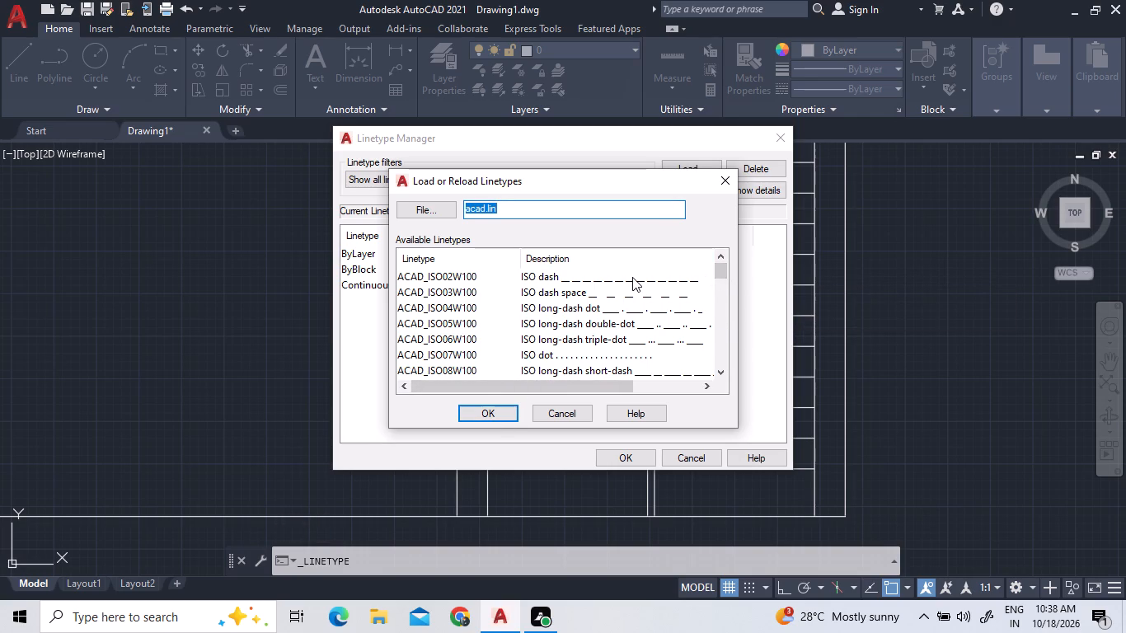
key(ctrl+a)
key(ctrl+a)
double_click(499, 409)
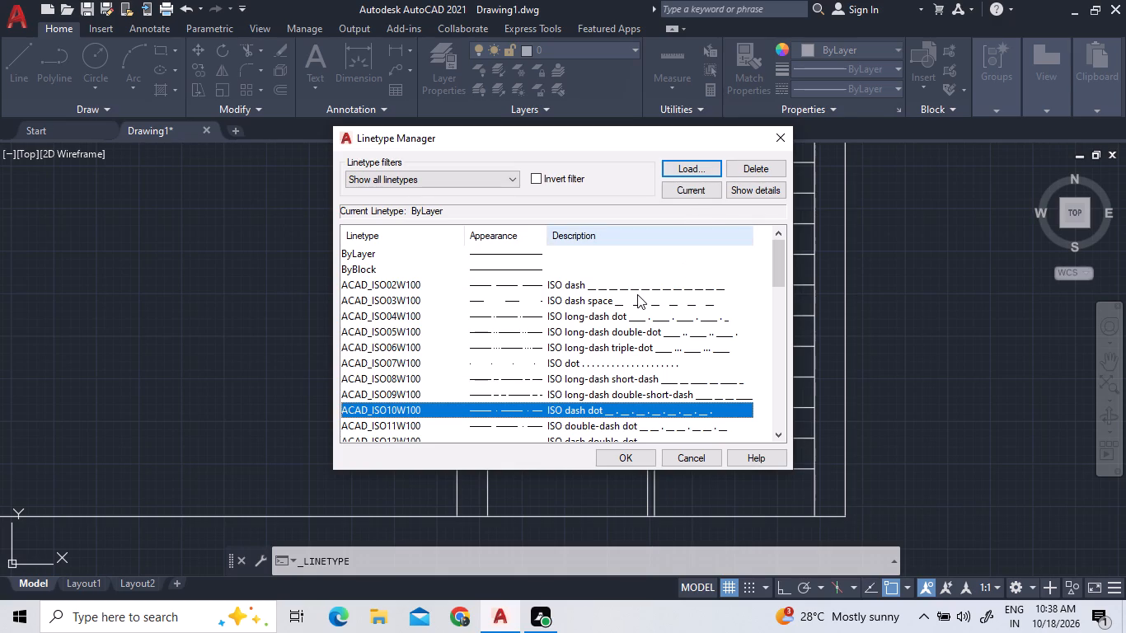
Find the HIDDEN linetype among the loaded linetypes and make it the current one.
scroll(570, 363, down, 4)
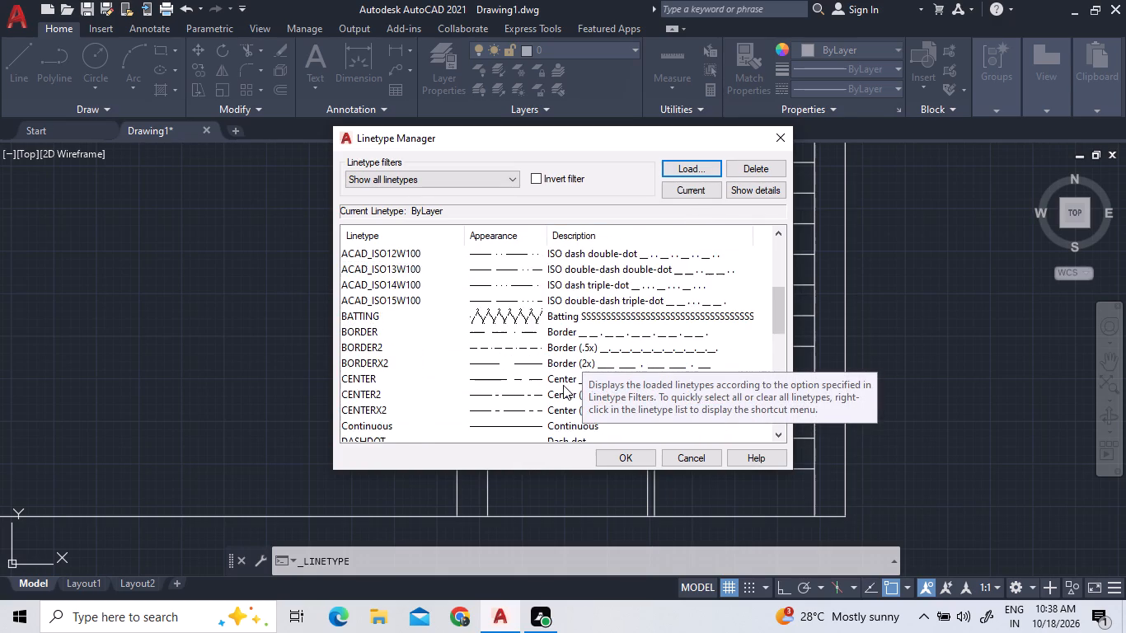
scroll(563, 385, down, 3)
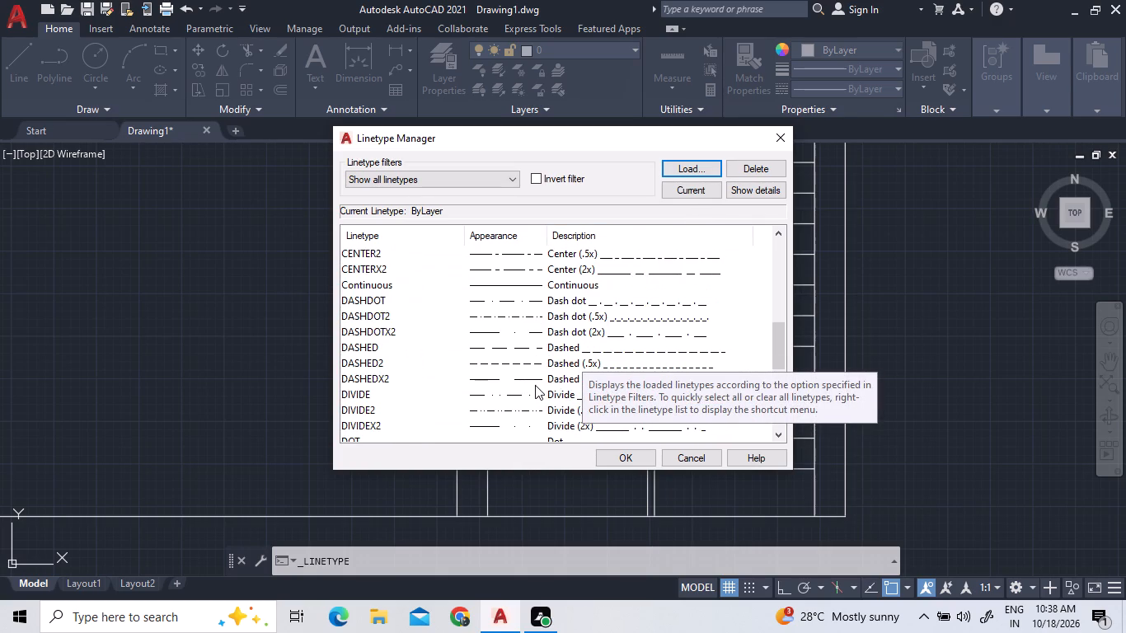
scroll(528, 352, down, 2)
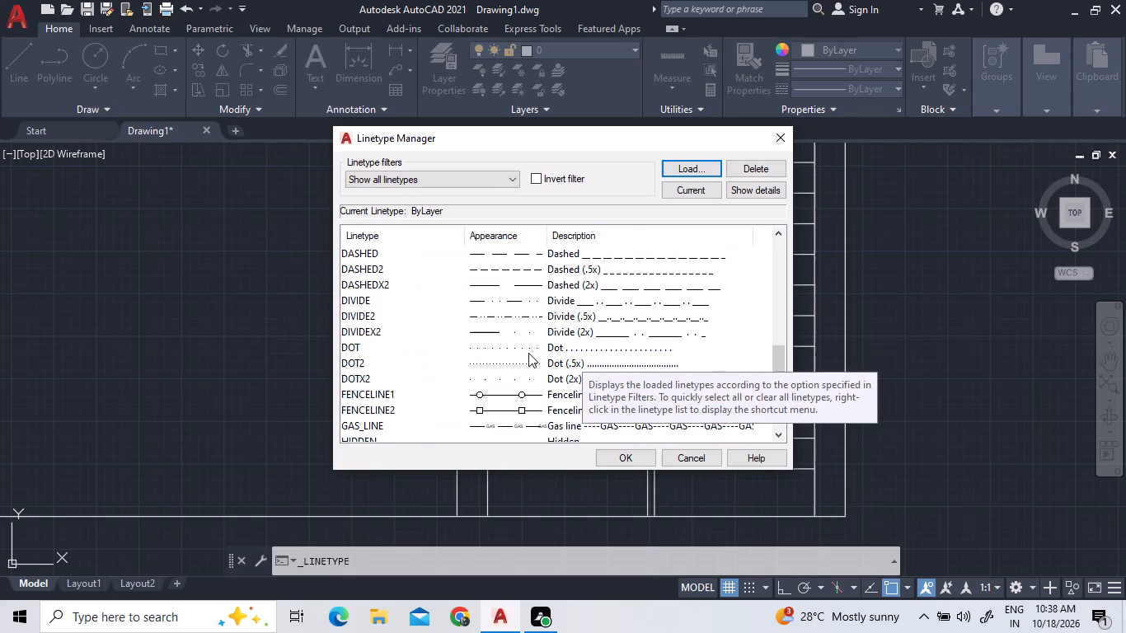
scroll(526, 355, up, 4)
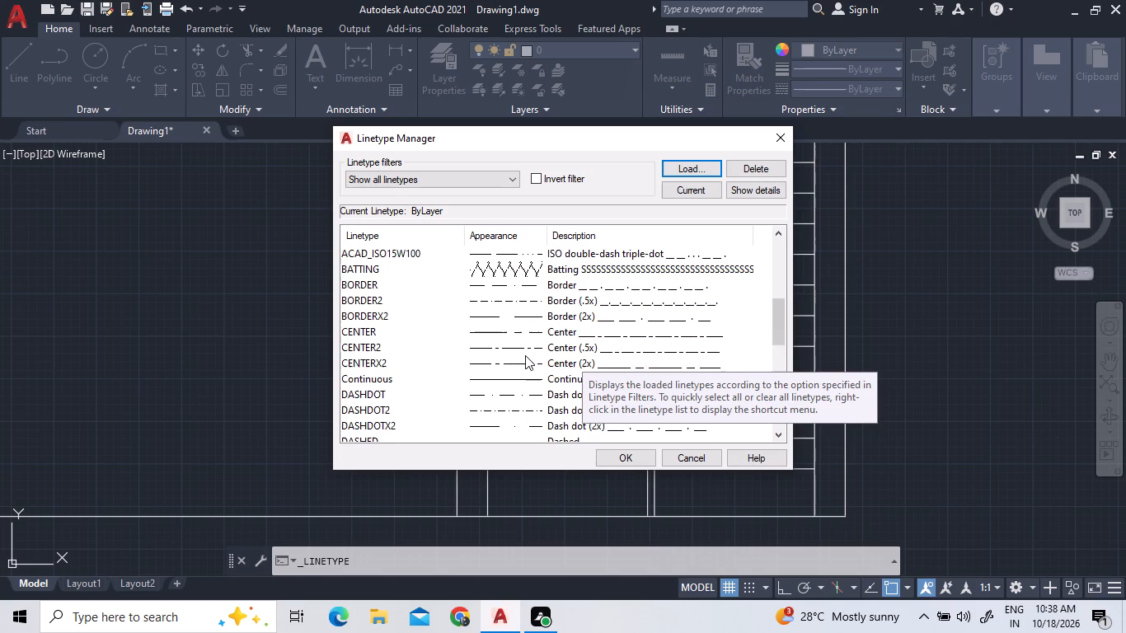
scroll(525, 355, up, 3)
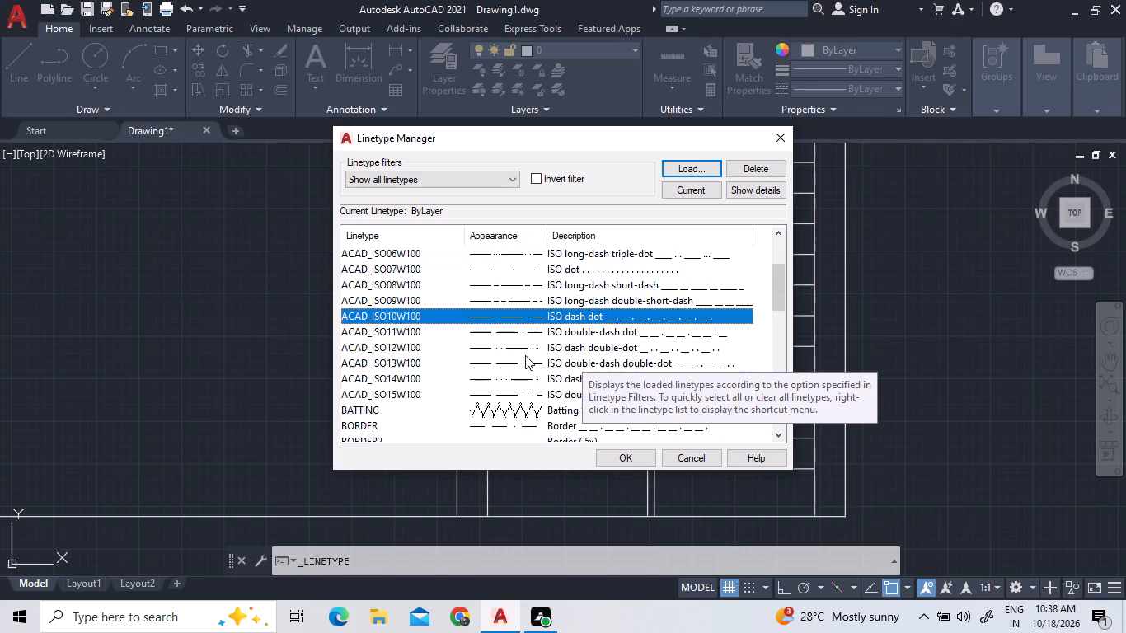
key(h)
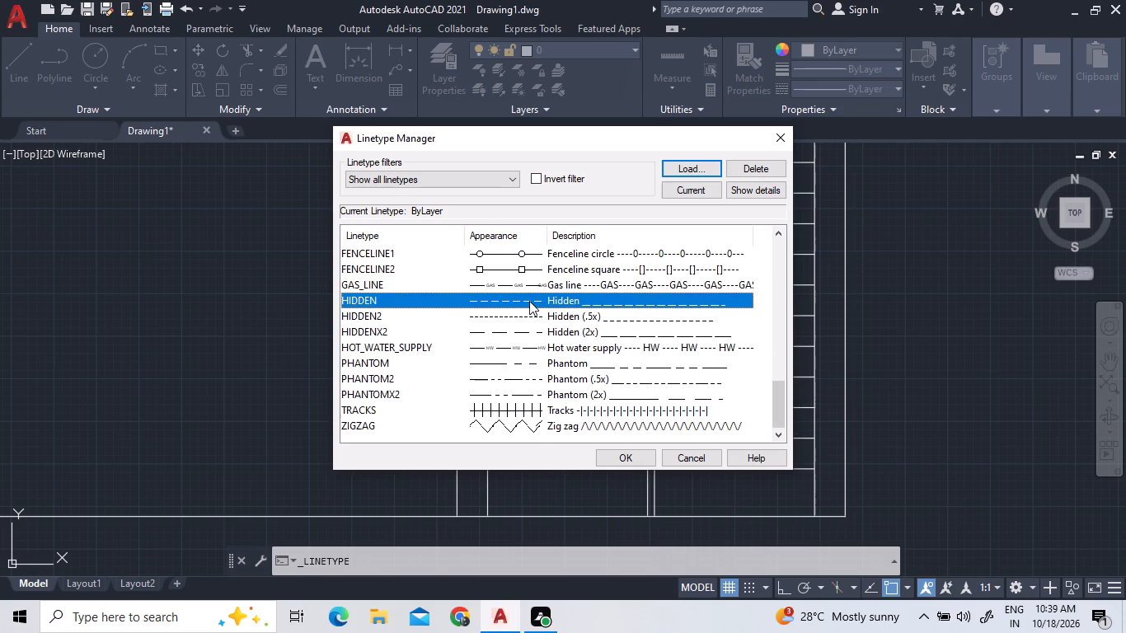
double_click(529, 303)
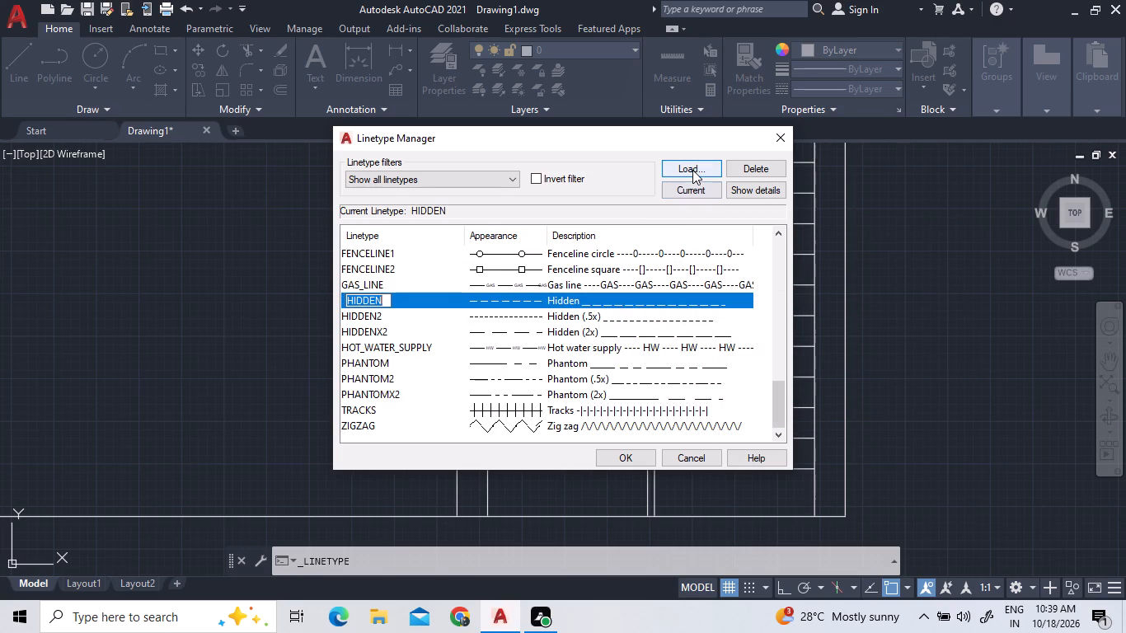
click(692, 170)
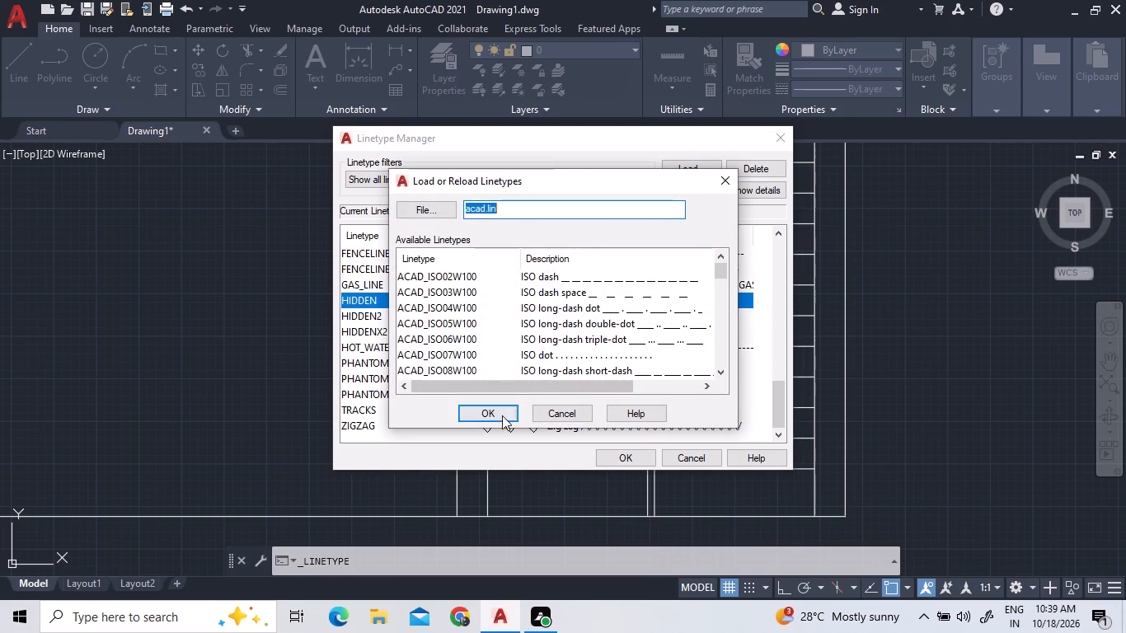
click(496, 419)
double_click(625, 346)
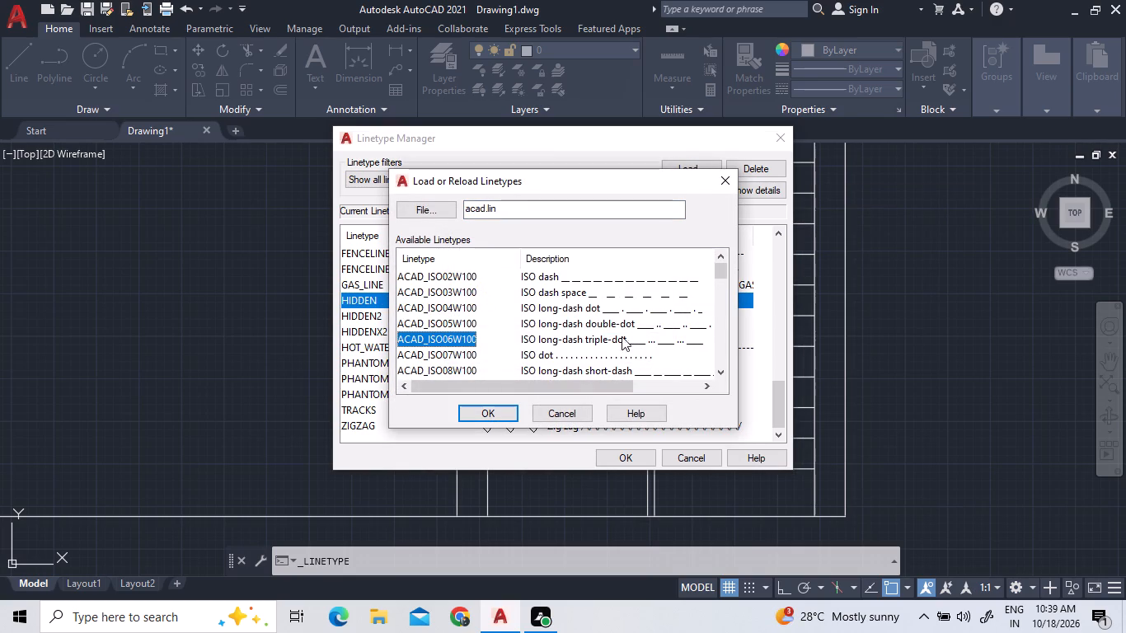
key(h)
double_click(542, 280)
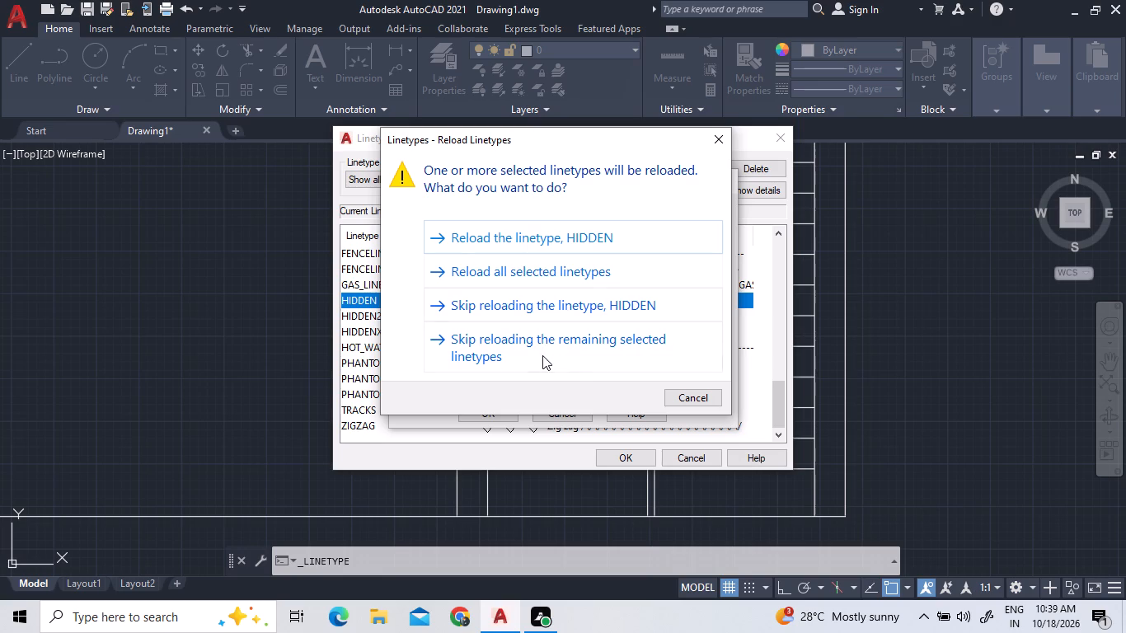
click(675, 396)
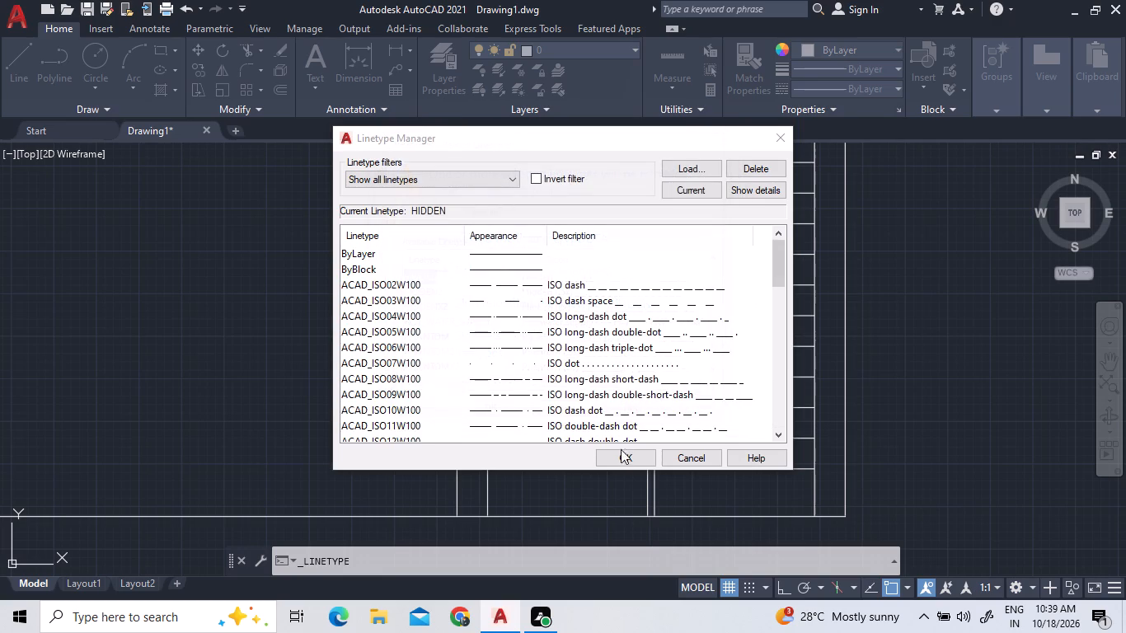
Accept the linetype settings with HIDDEN as the current linetype.
click(621, 452)
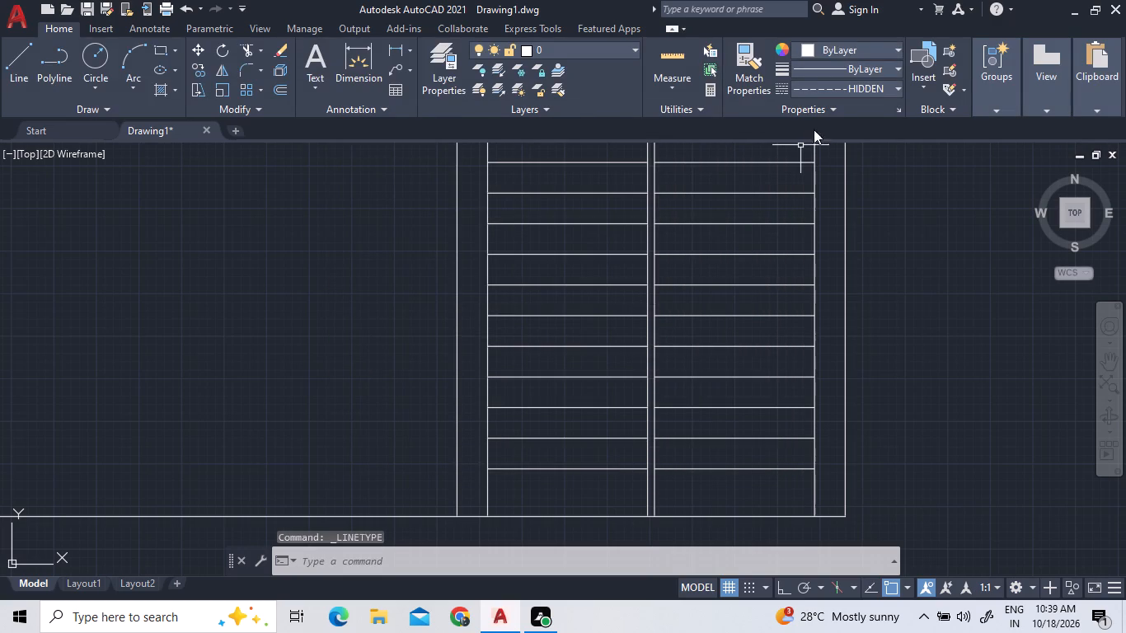
With Ortho on, draw a line about 11'-7" up the middle of the stair's left flight and about 4'-4" across the landing.
double_click(21, 59)
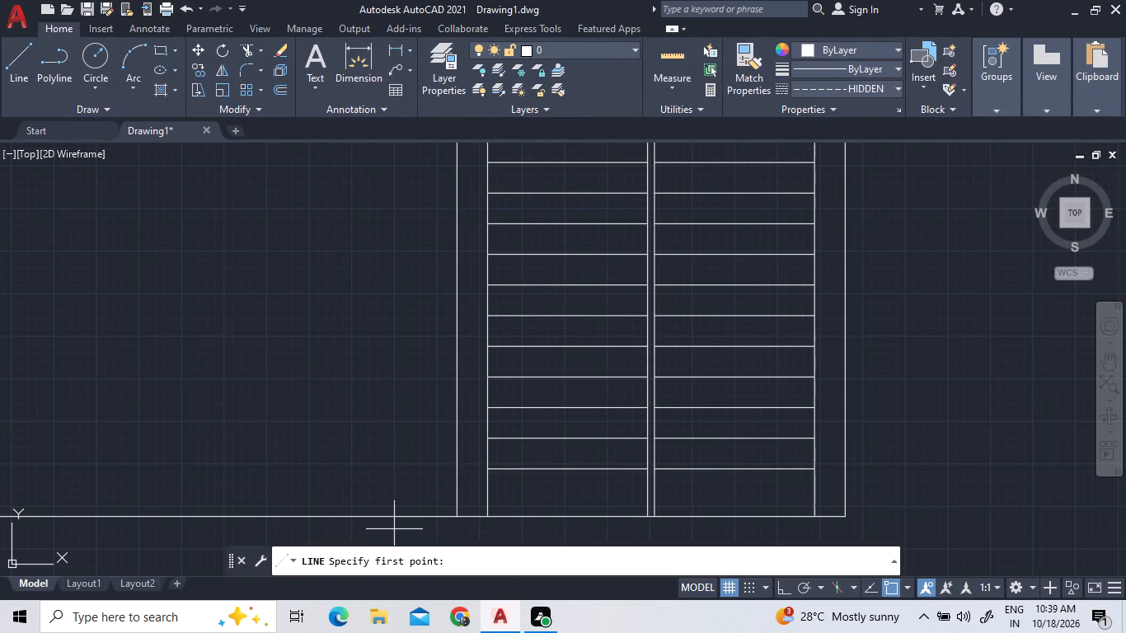
click(576, 490)
scroll(575, 329, down, 3)
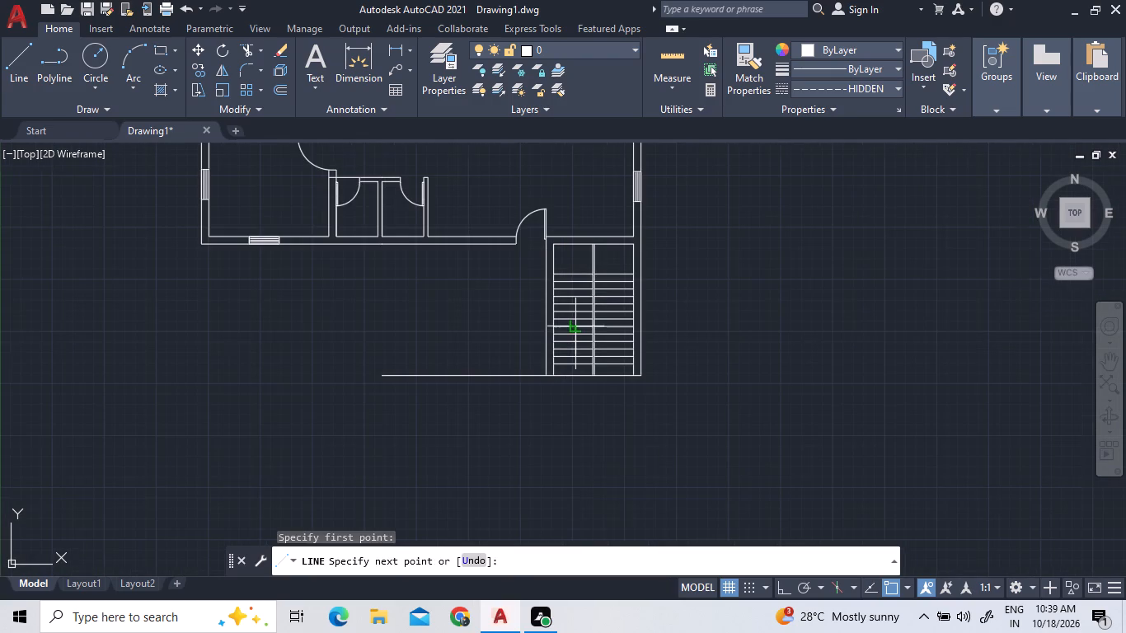
key(F8)
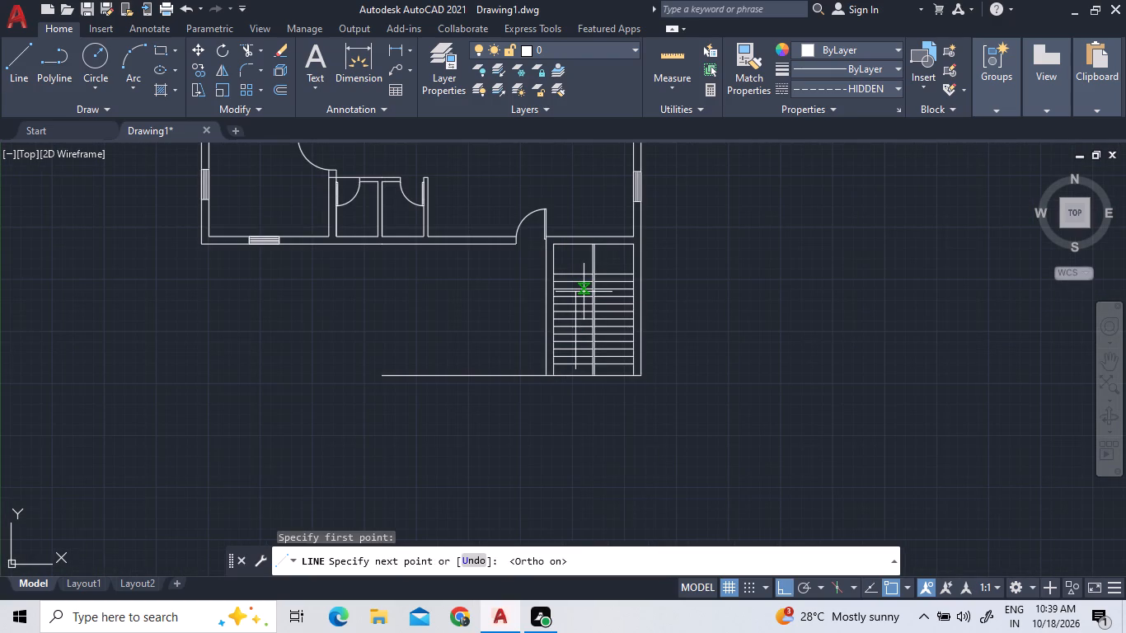
scroll(575, 264, up, 1)
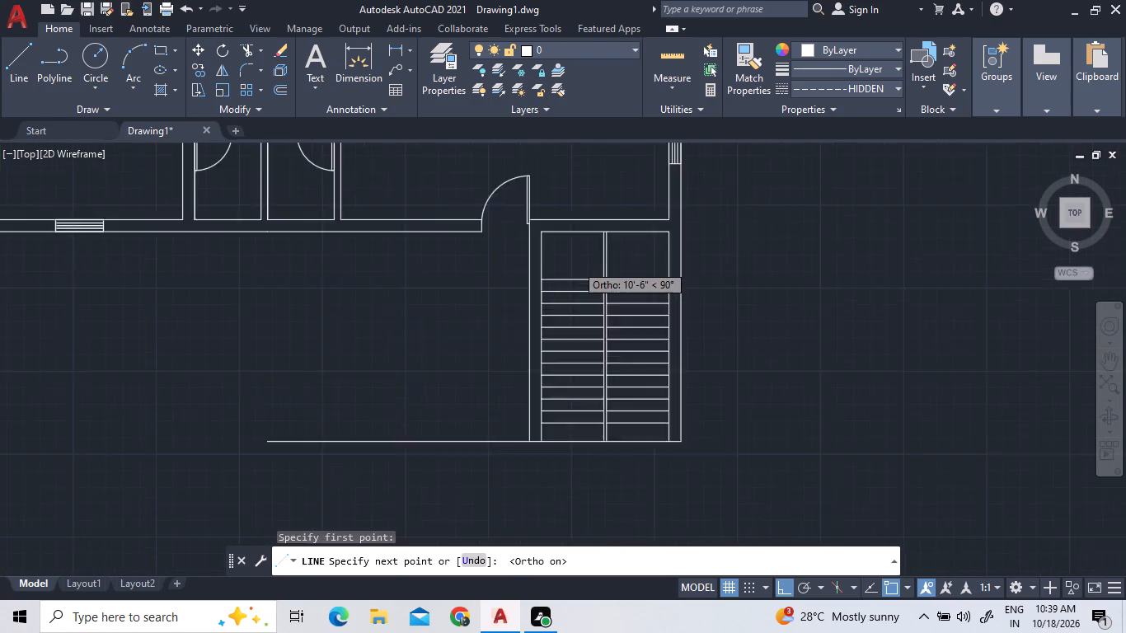
scroll(575, 264, up, 3)
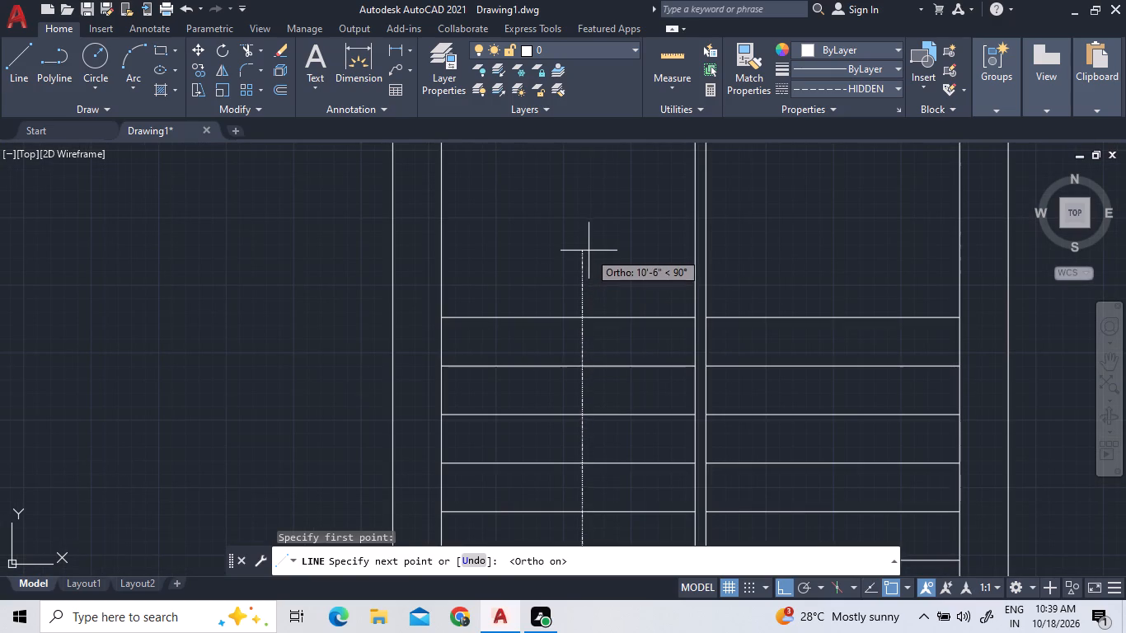
click(598, 182)
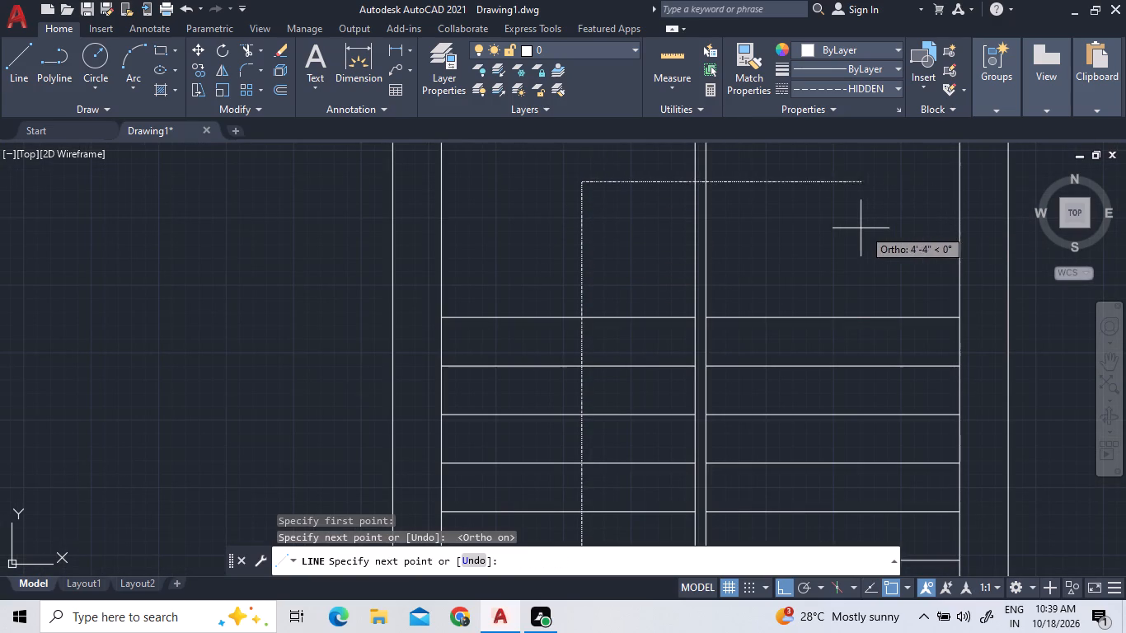
click(856, 228)
Continue the line straight down the middle of the right flight to a tread line in its lower half.
scroll(866, 521, down, 4)
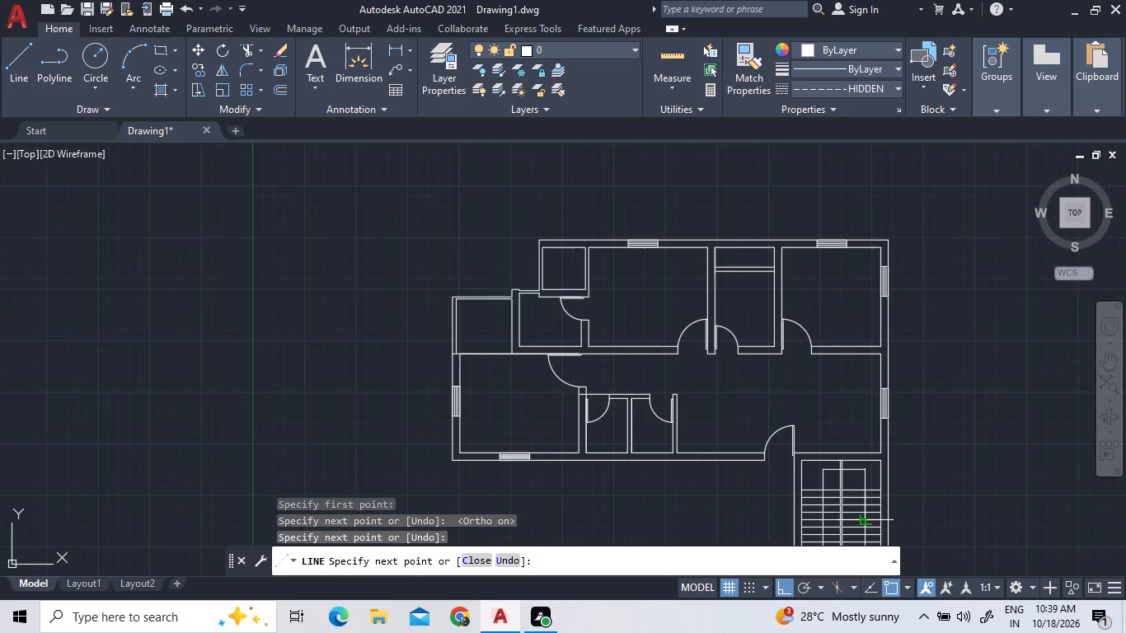
scroll(870, 565, up, 2)
scroll(852, 504, down, 2)
scroll(856, 553, up, 2)
scroll(856, 553, down, 1)
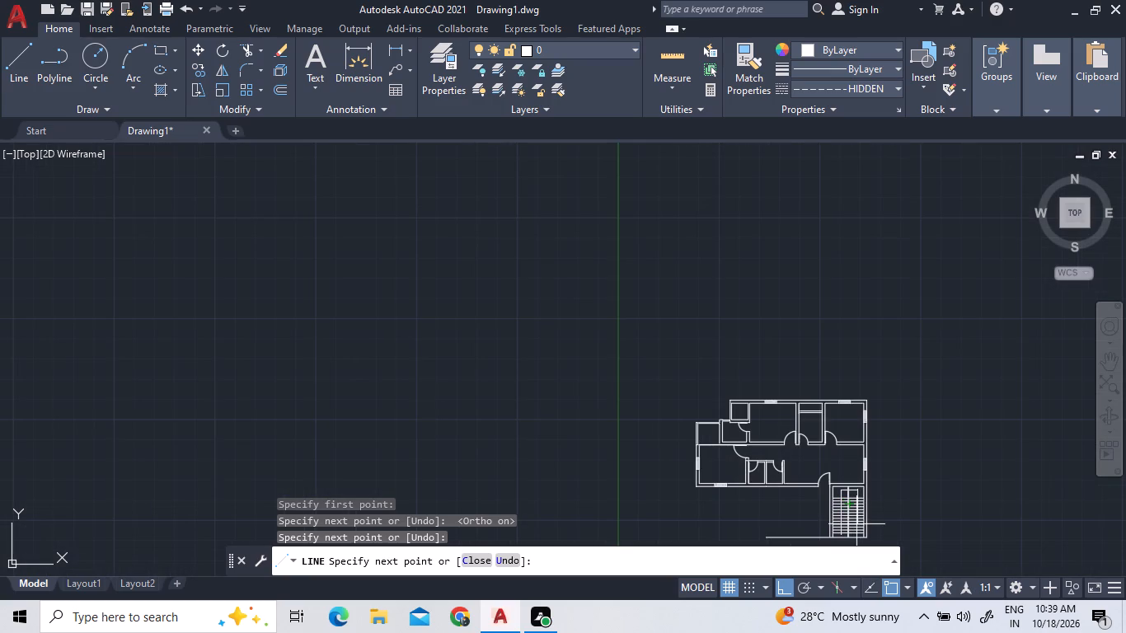
scroll(856, 558, up, 5)
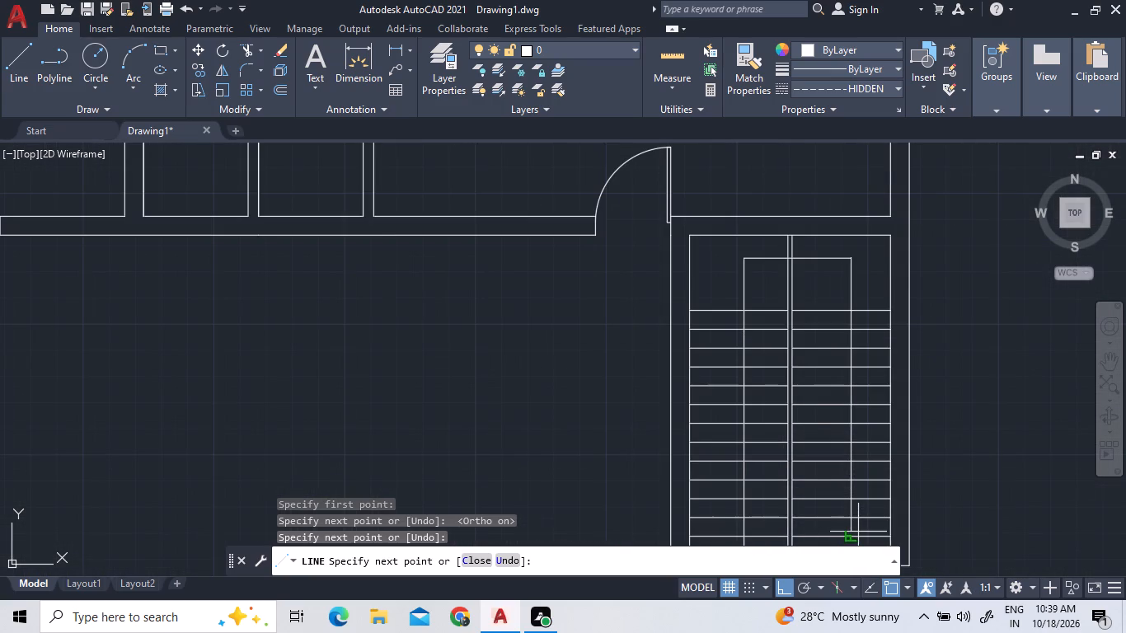
scroll(858, 532, down, 2)
scroll(857, 508, up, 1)
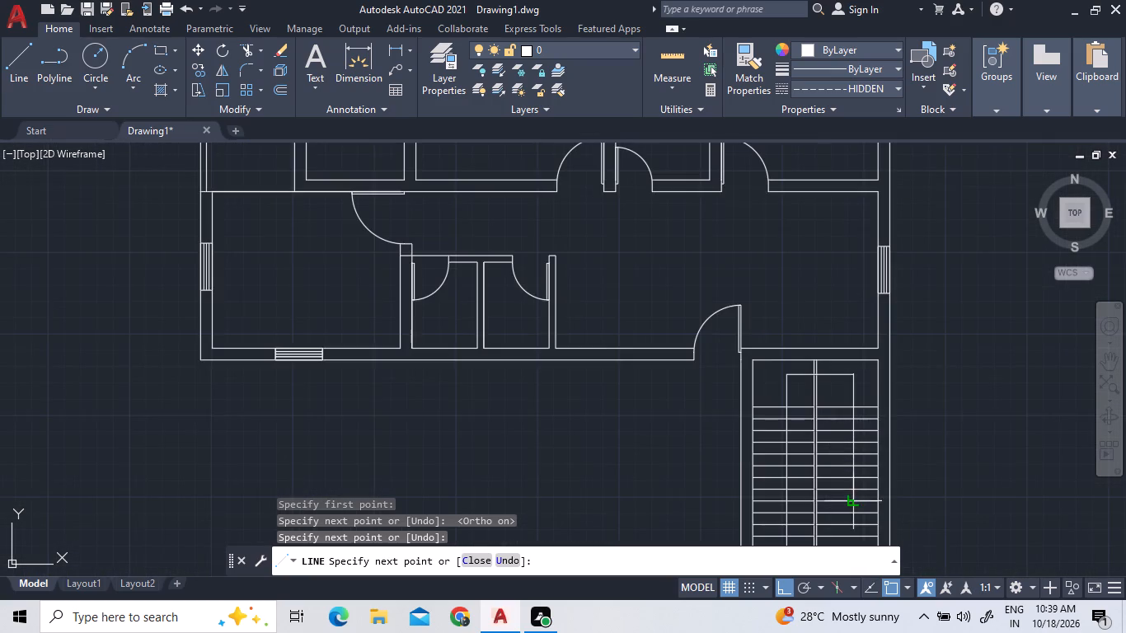
scroll(849, 506, up, 4)
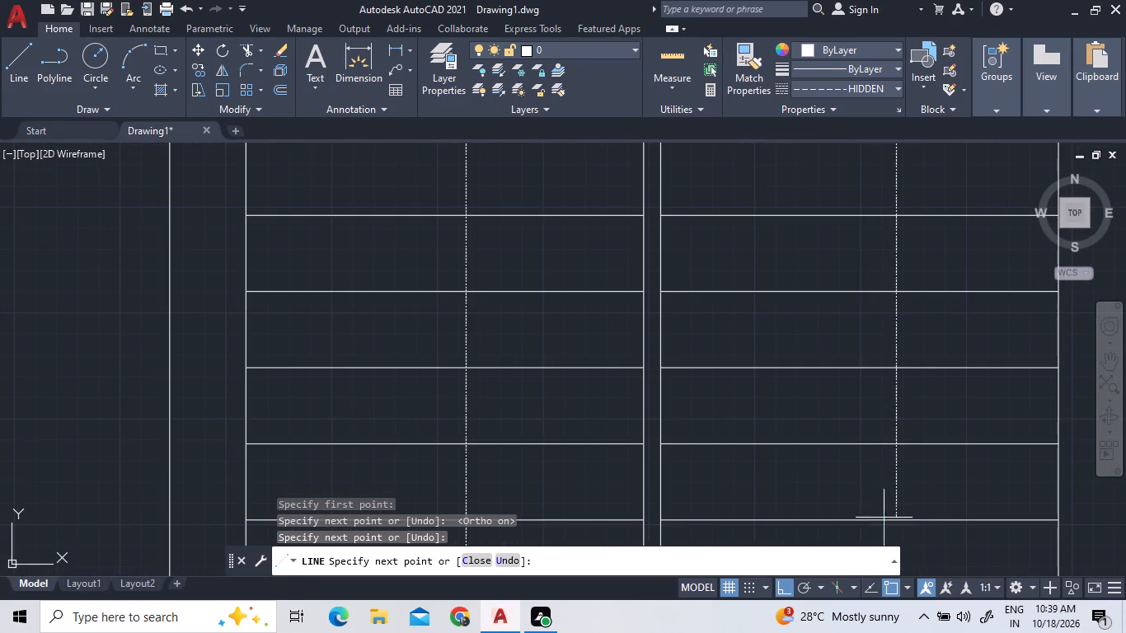
click(902, 515)
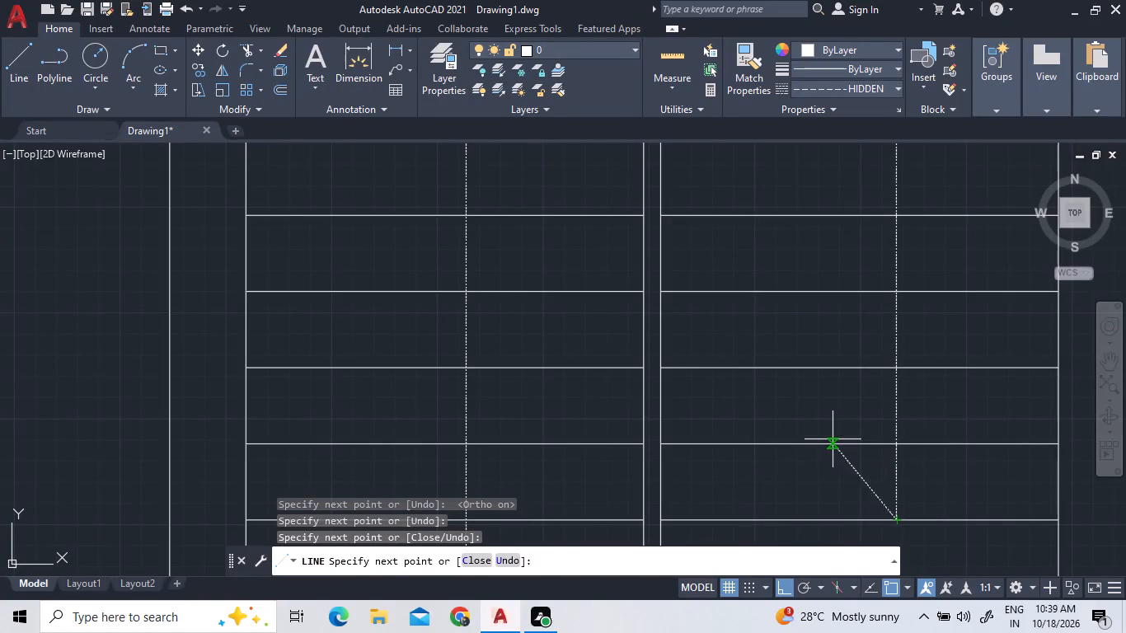
Draw the inner arrowhead at the direction line's lower end, with its corners on the next tread line up and closing back at the tip.
click(834, 446)
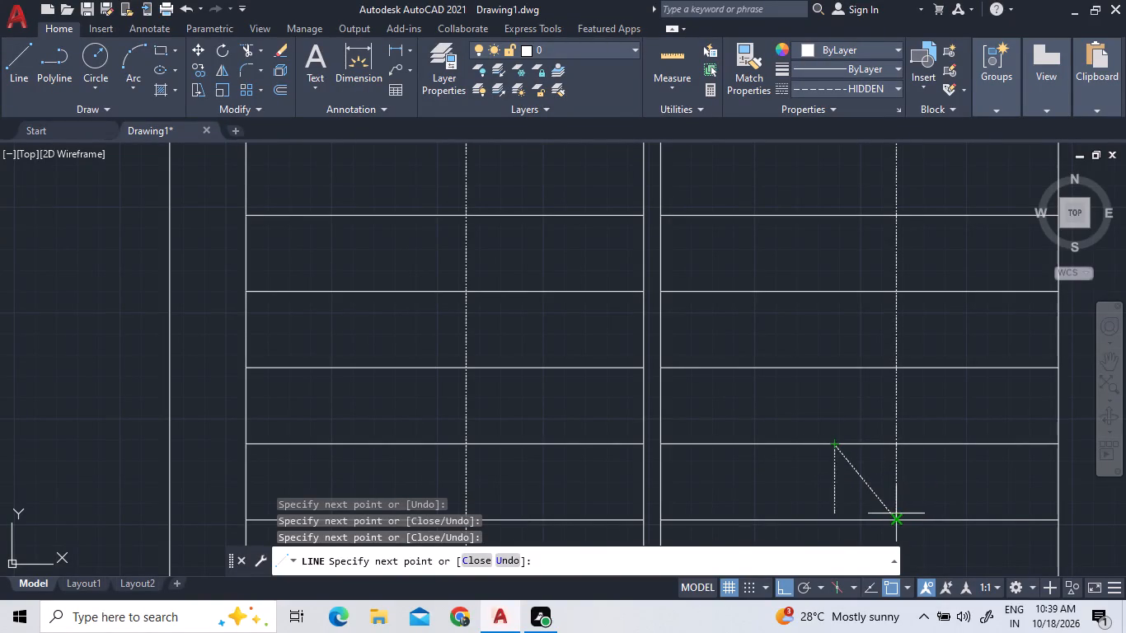
double_click(959, 445)
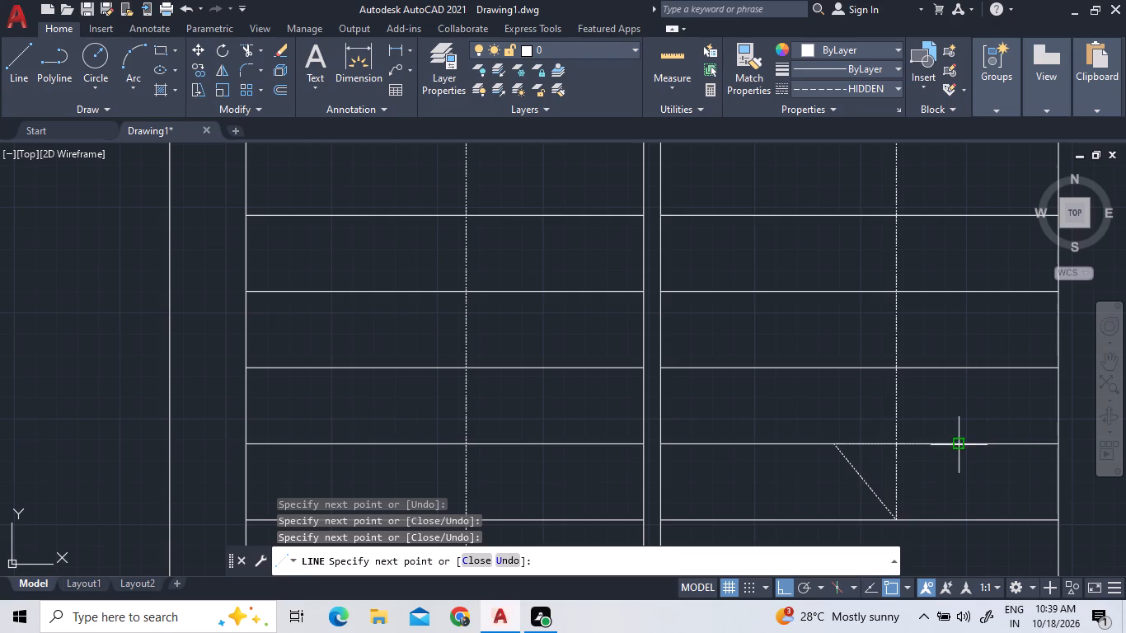
double_click(892, 523)
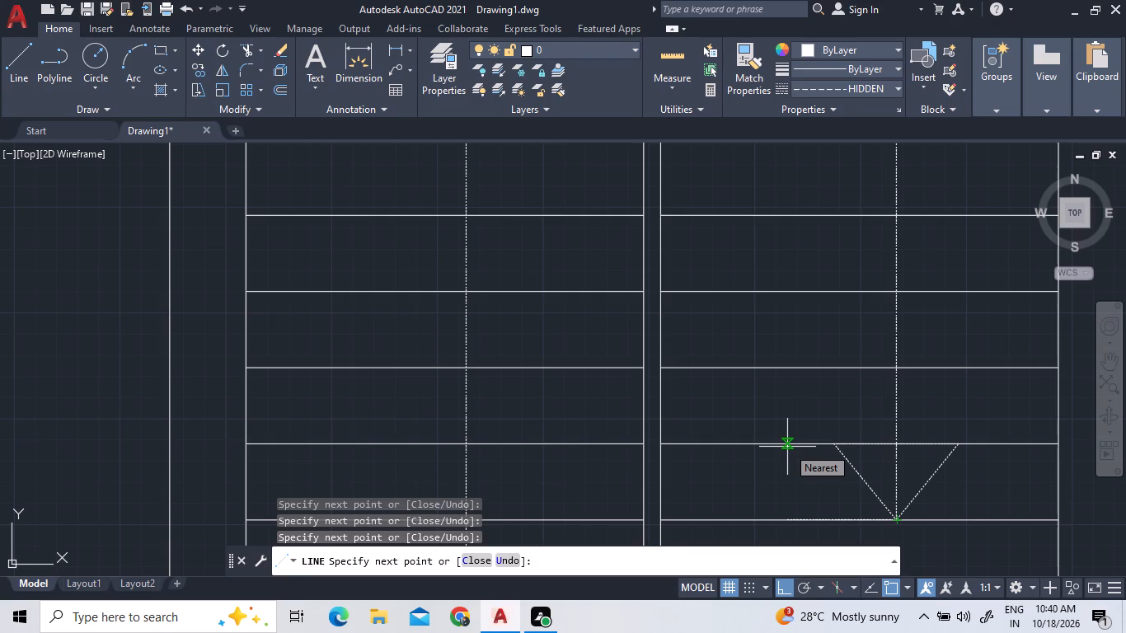
Add a wider arrowhead from the same tip to both ends of the tread line above, and finish the line.
click(663, 448)
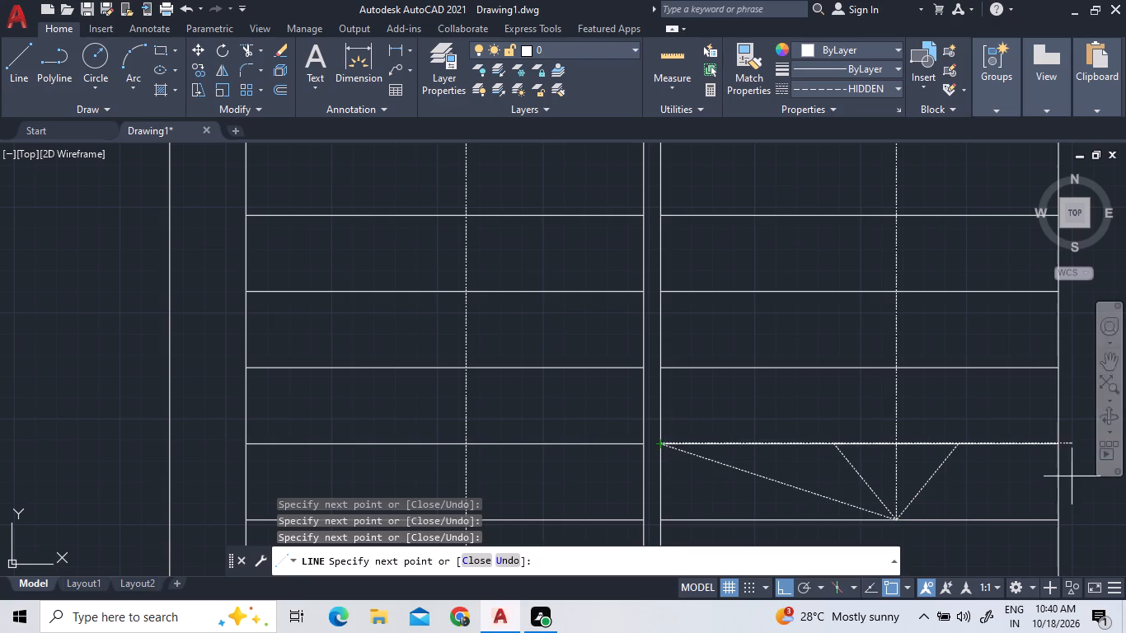
double_click(1060, 444)
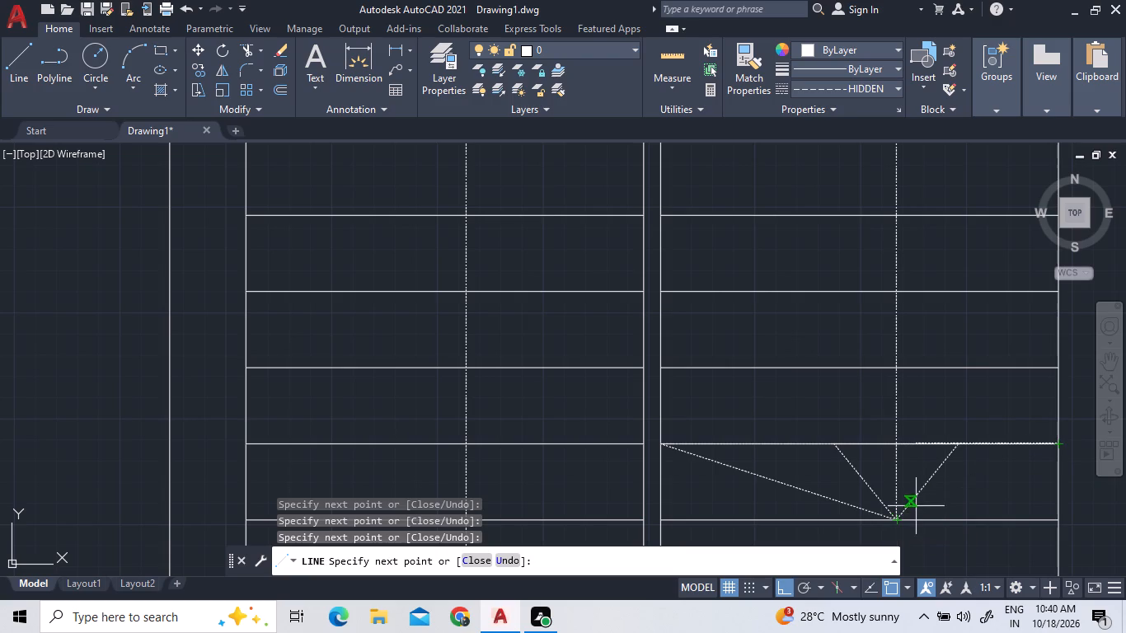
click(898, 523)
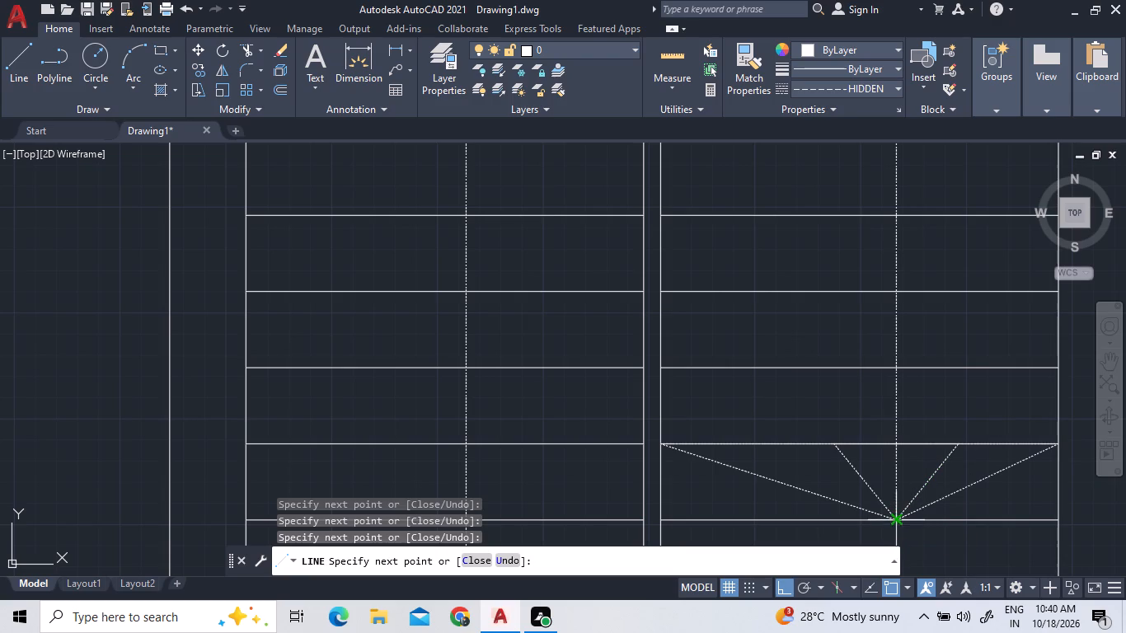
right_click(903, 457)
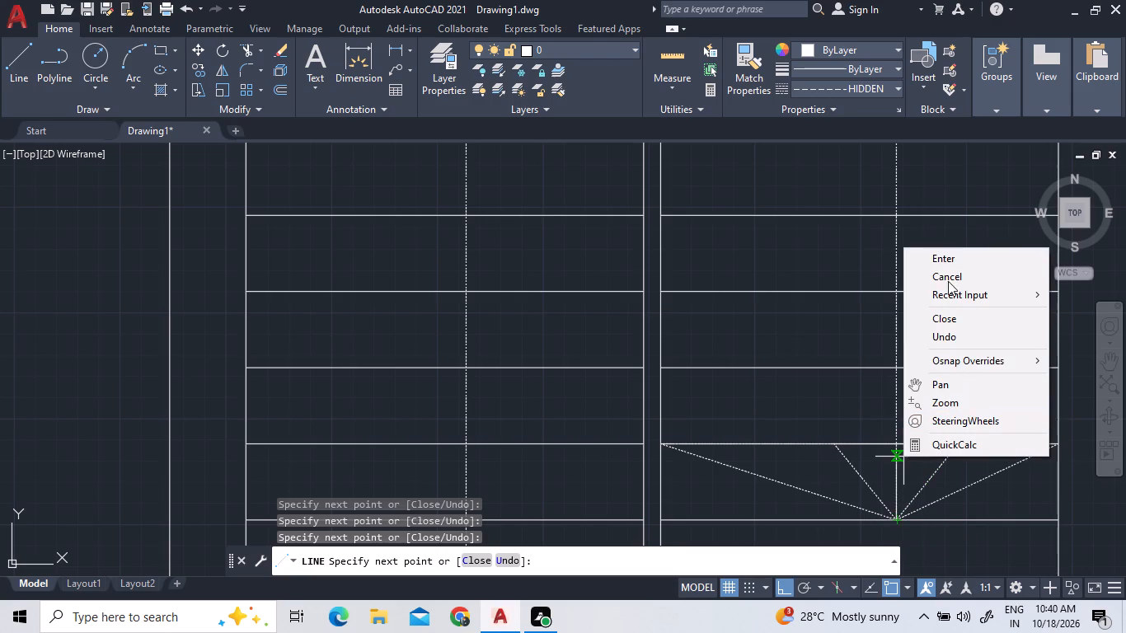
double_click(961, 252)
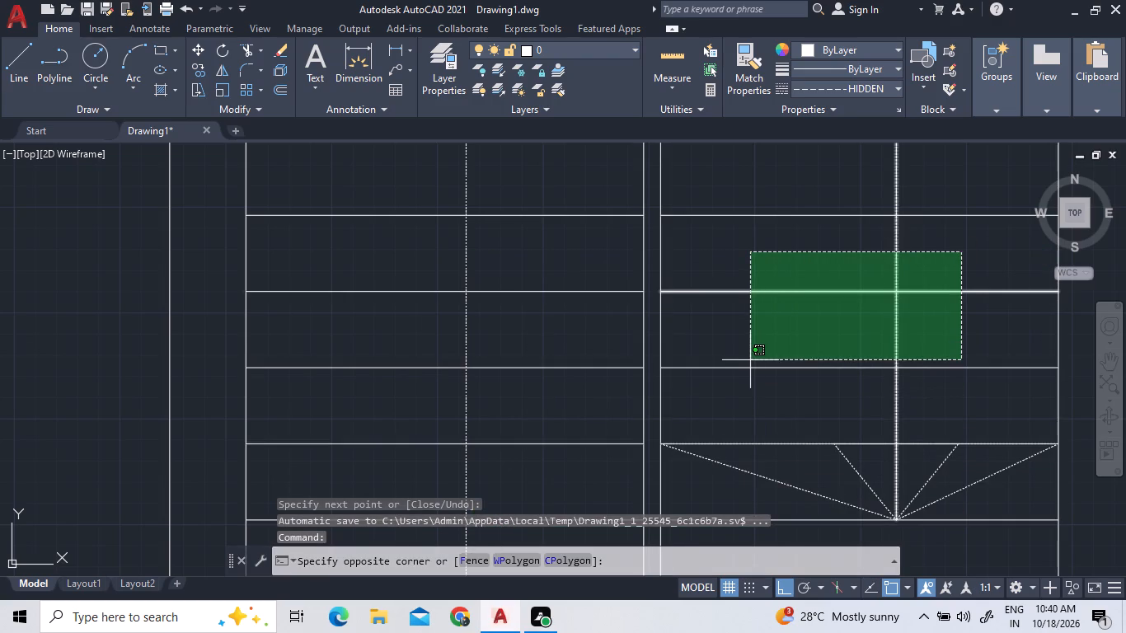
key(Escape)
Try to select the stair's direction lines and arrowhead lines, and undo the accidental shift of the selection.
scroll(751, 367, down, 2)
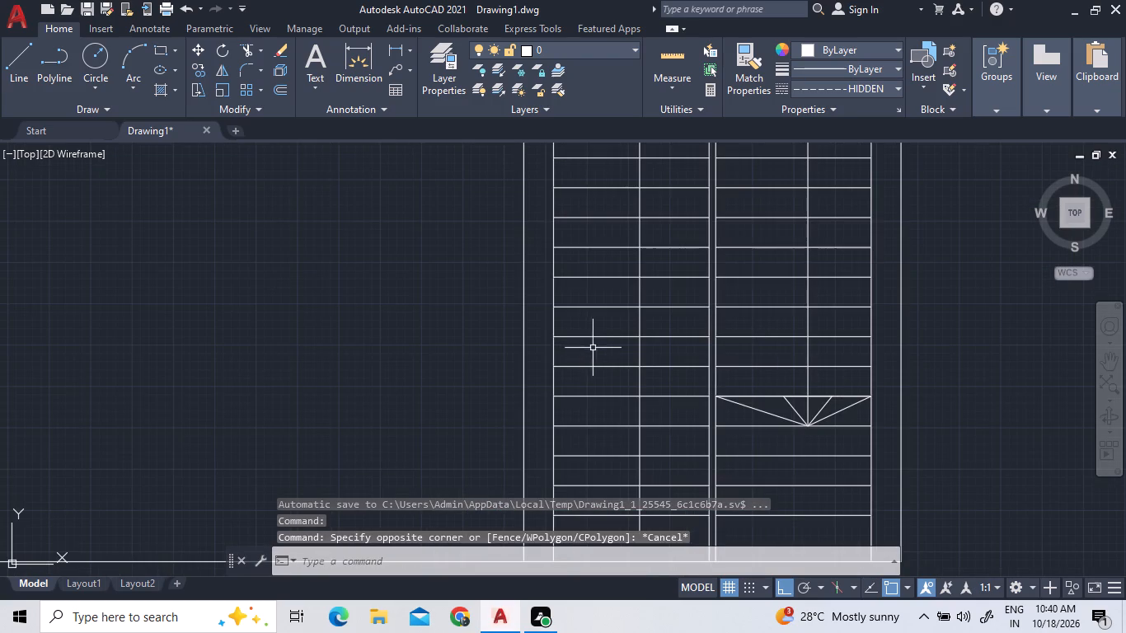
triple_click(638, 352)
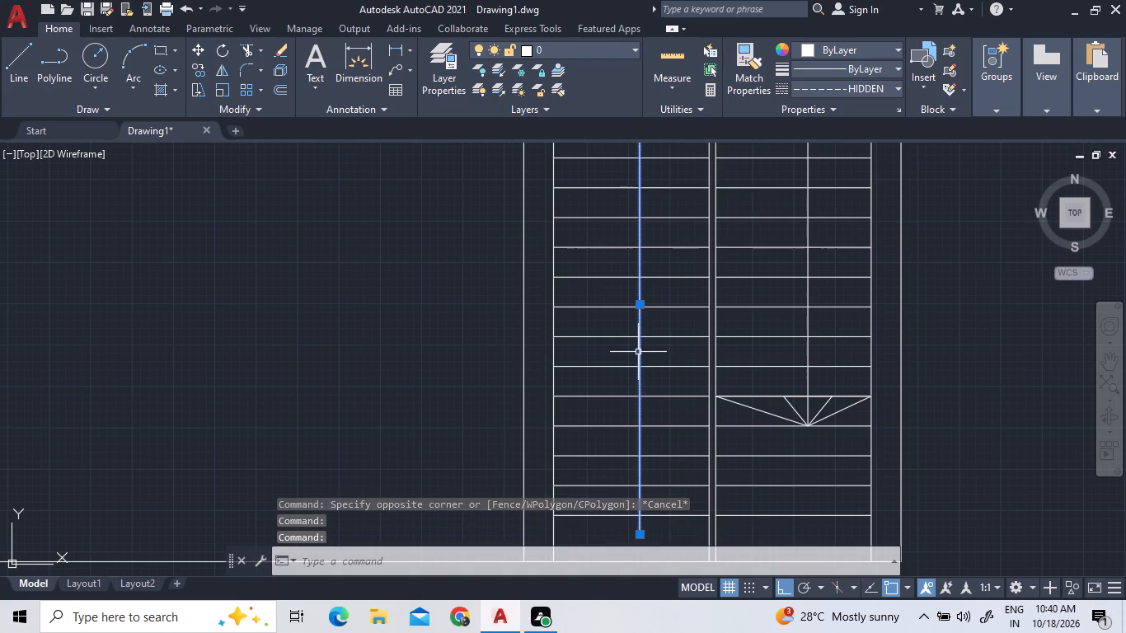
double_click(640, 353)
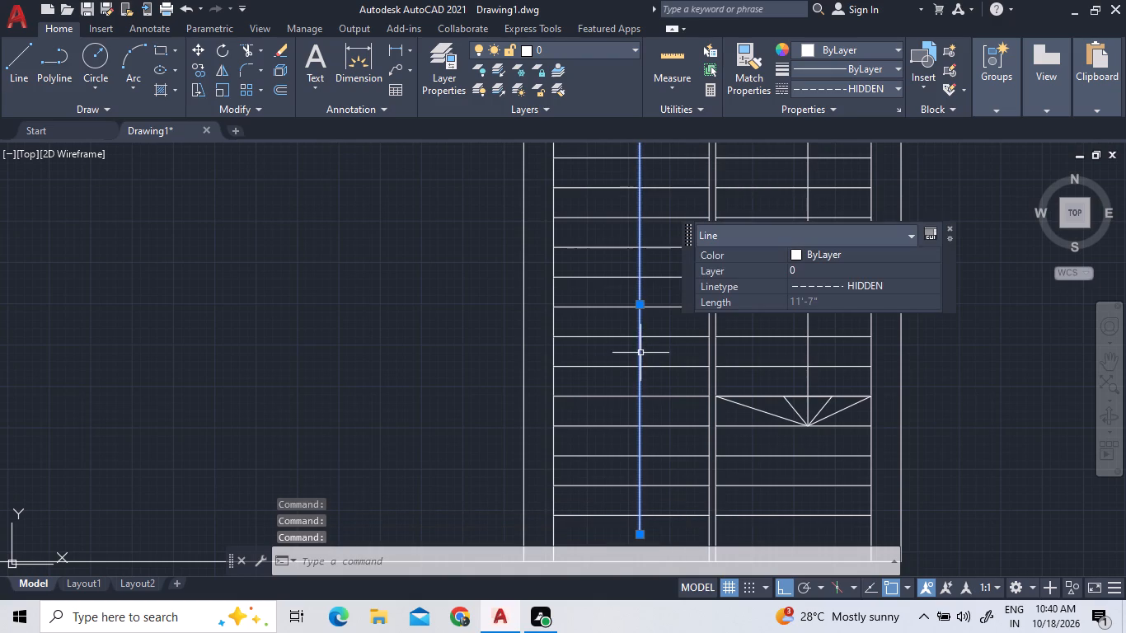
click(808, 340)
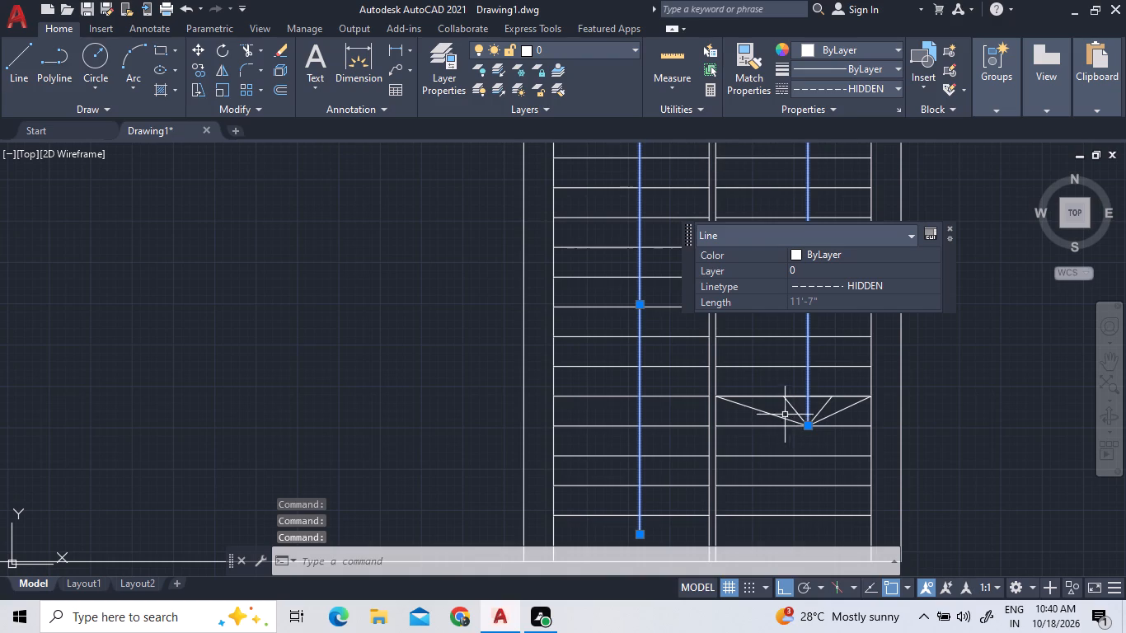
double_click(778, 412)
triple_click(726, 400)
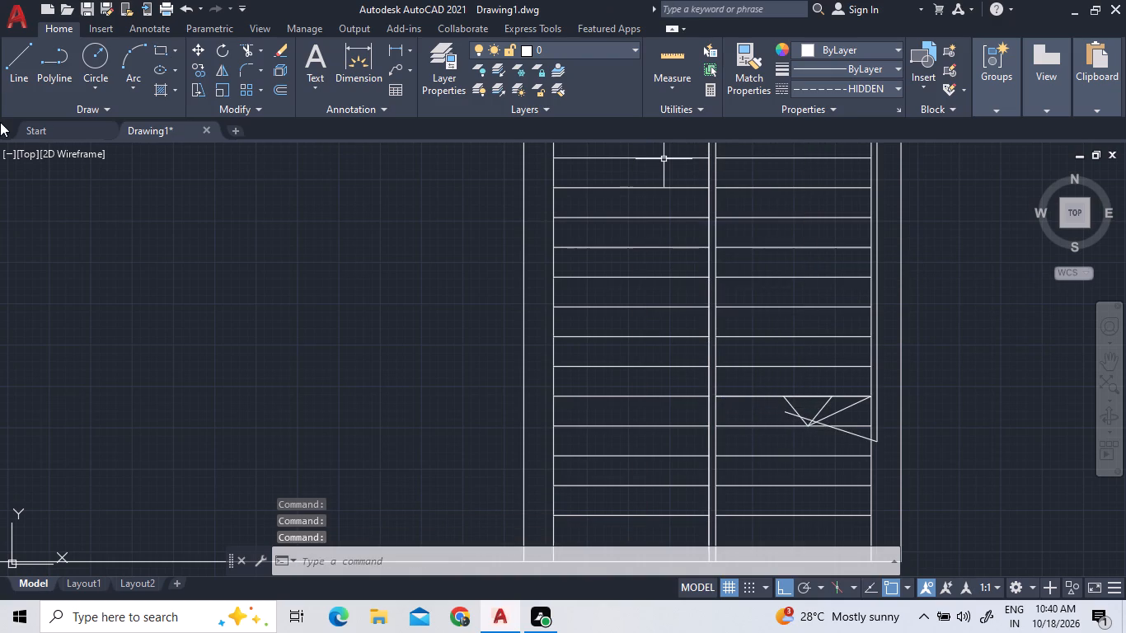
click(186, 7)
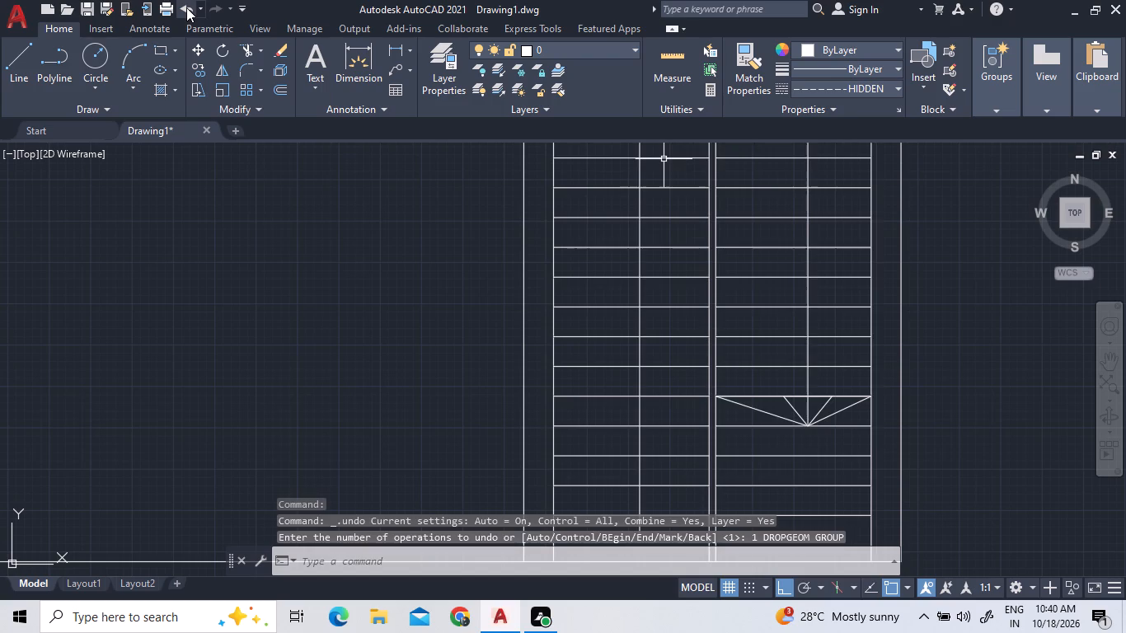
Set the lineweight of all the stair's direction-line segments and arrowhead lines to 0.09 mm.
scroll(444, 246, down, 3)
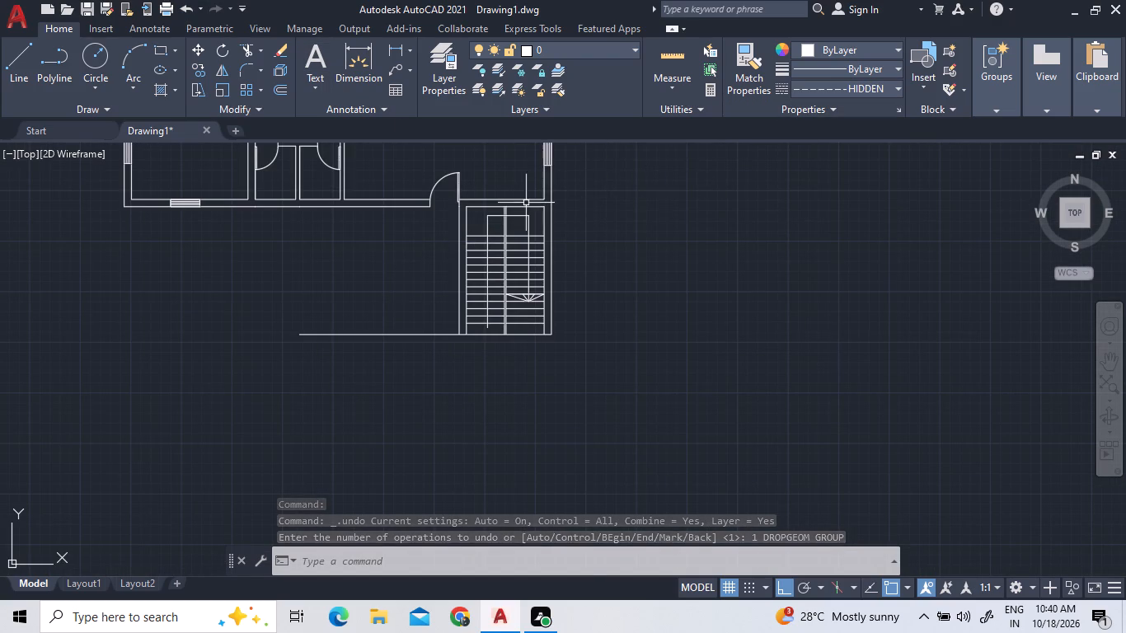
scroll(526, 204, up, 3)
double_click(543, 279)
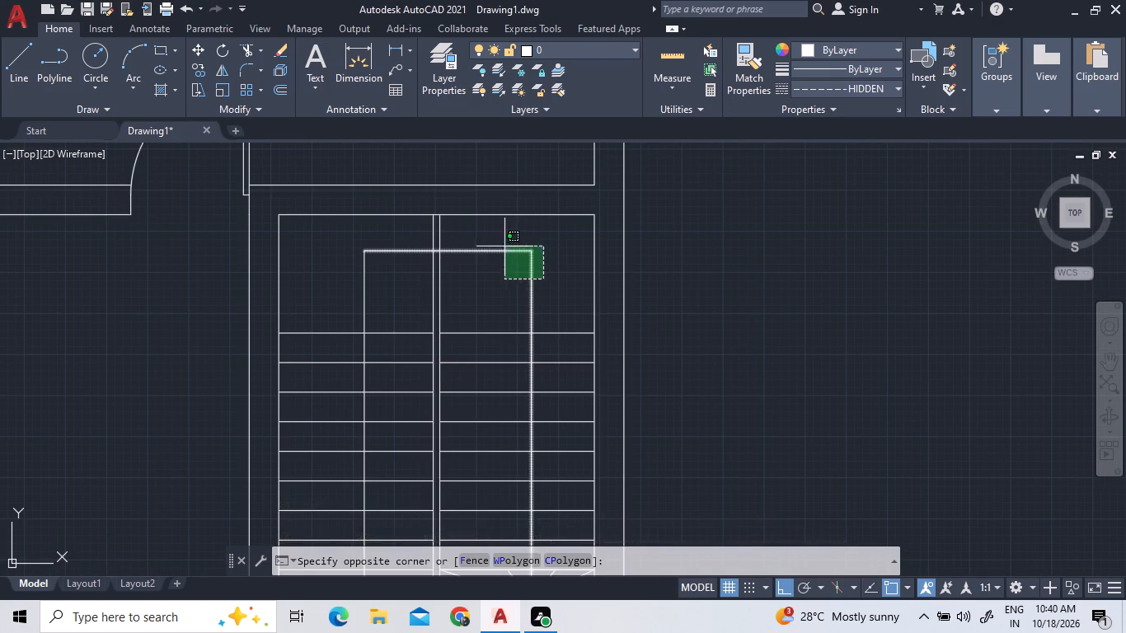
click(503, 244)
click(396, 308)
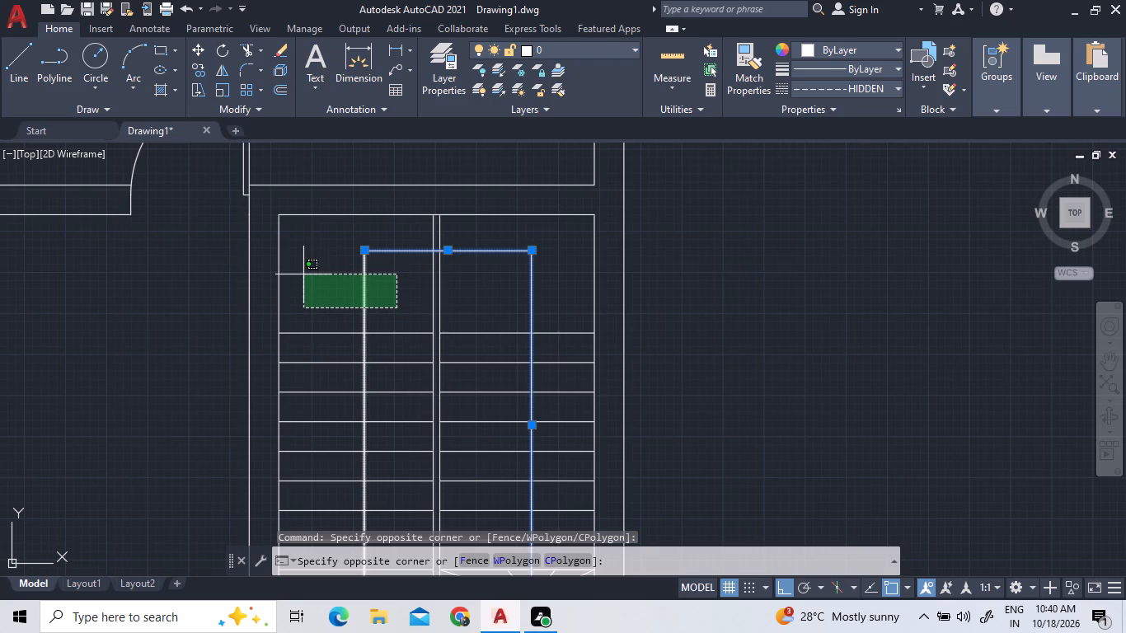
click(317, 259)
scroll(322, 255, down, 3)
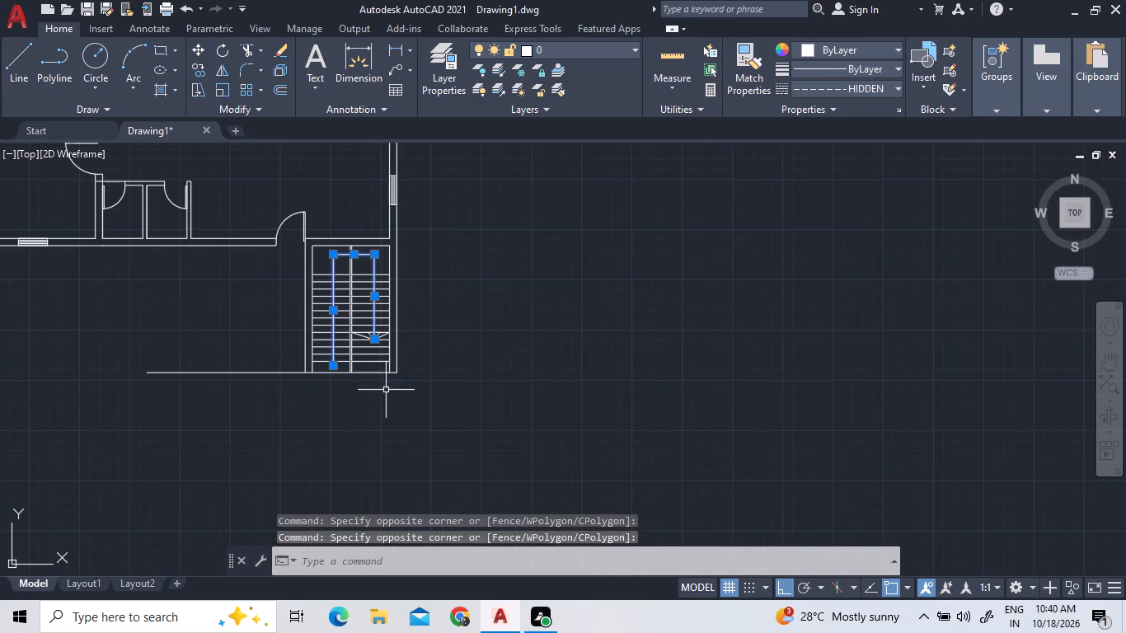
scroll(369, 343, up, 6)
click(535, 262)
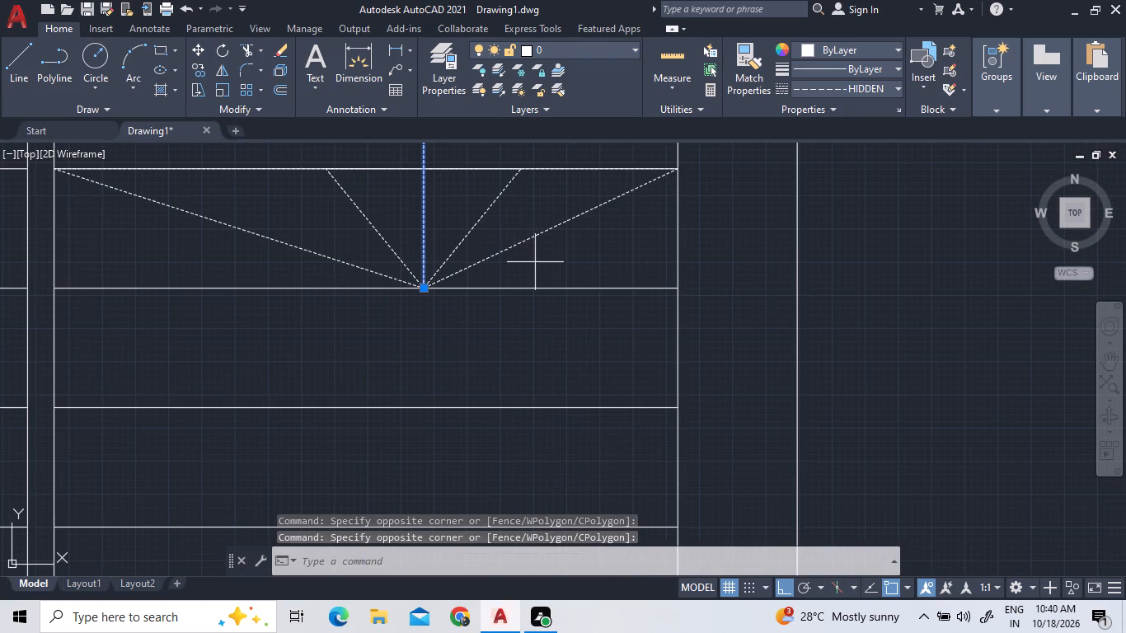
click(254, 232)
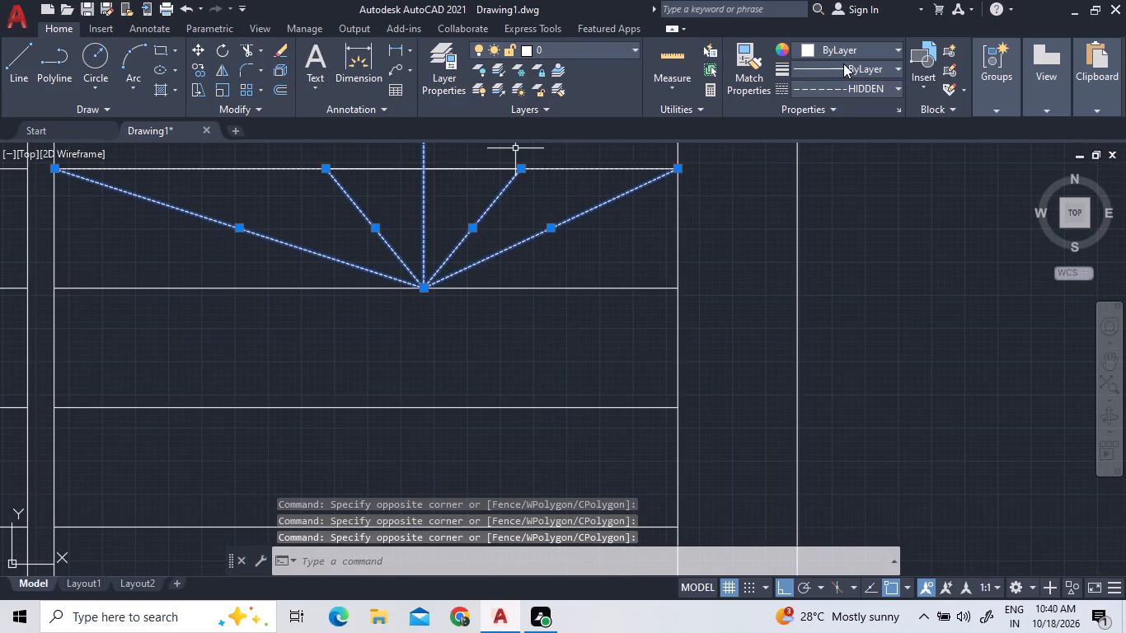
click(892, 81)
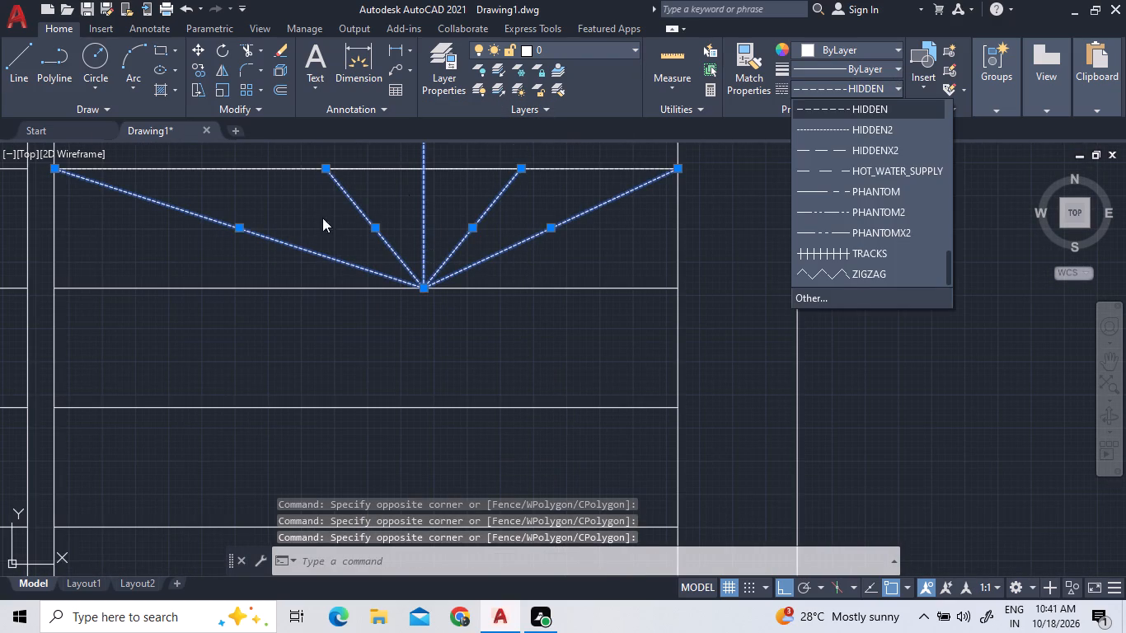
double_click(863, 63)
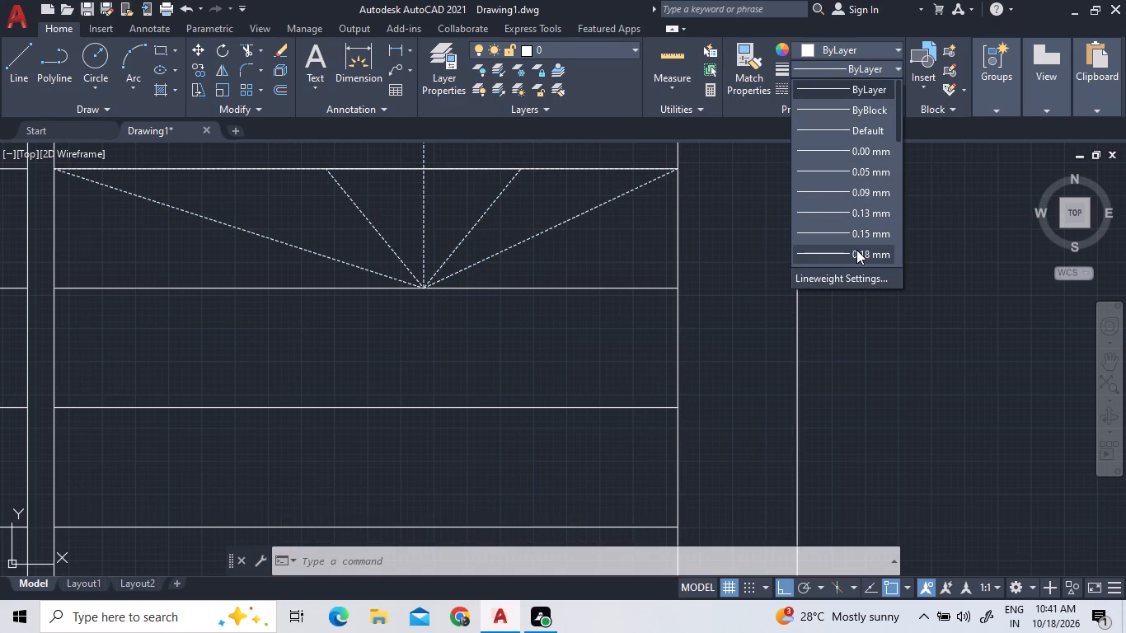
scroll(857, 250, down, 3)
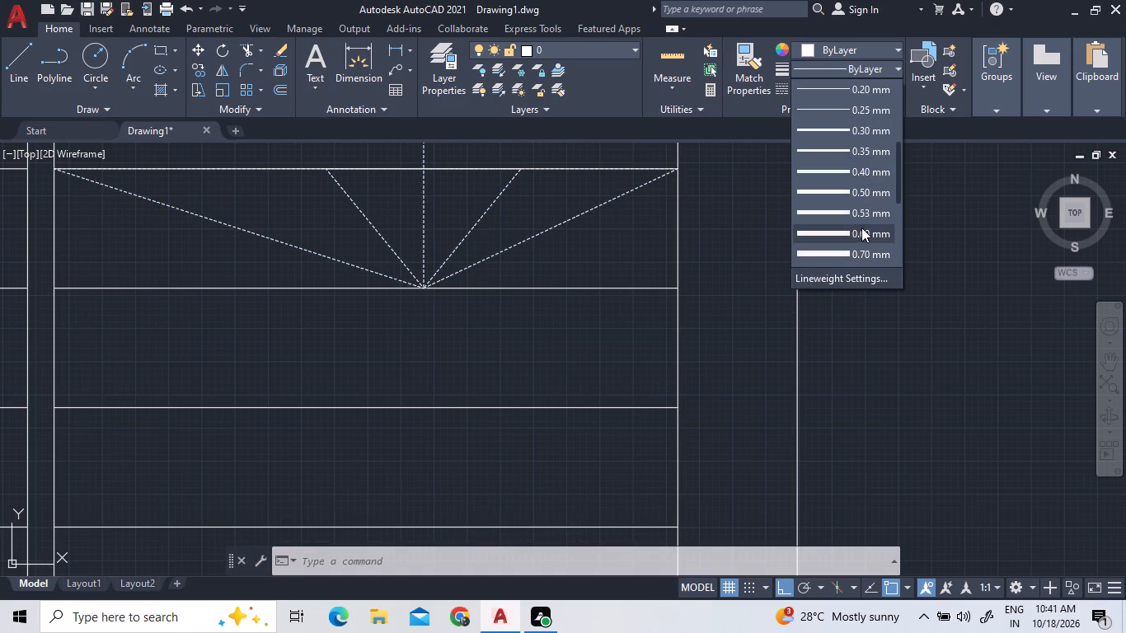
scroll(861, 227, up, 4)
double_click(859, 188)
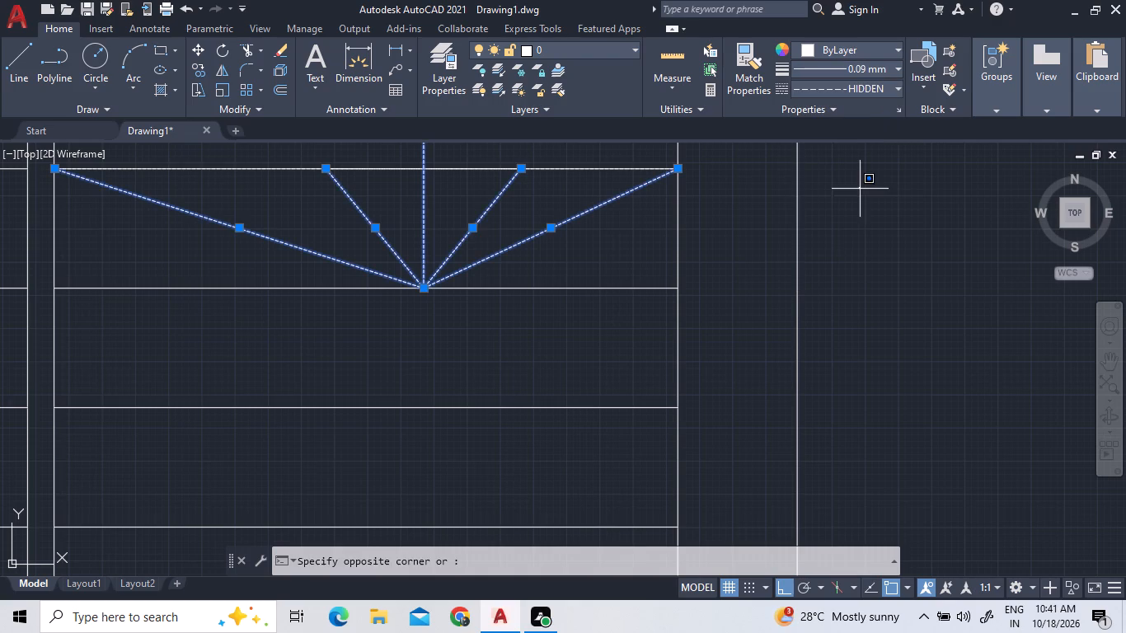
scroll(853, 265, down, 2)
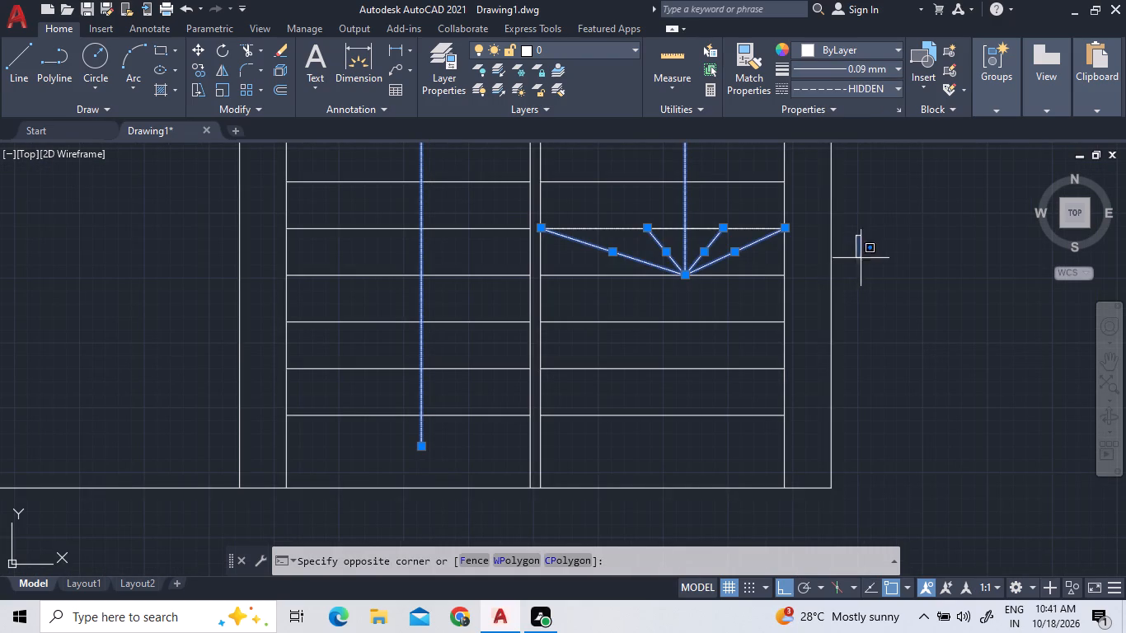
click(894, 221)
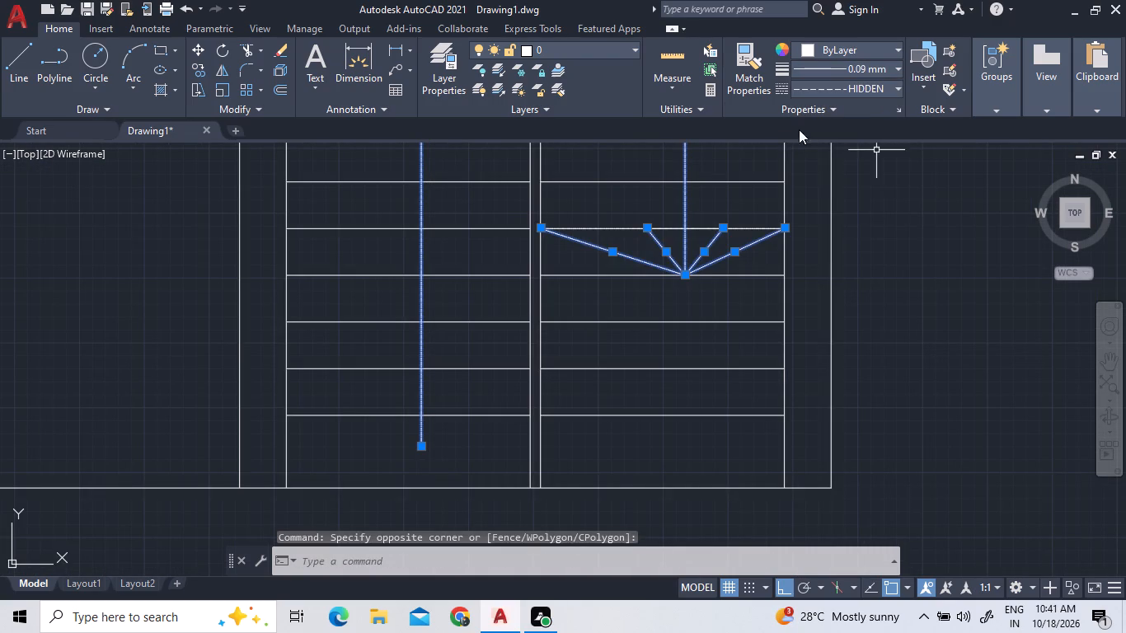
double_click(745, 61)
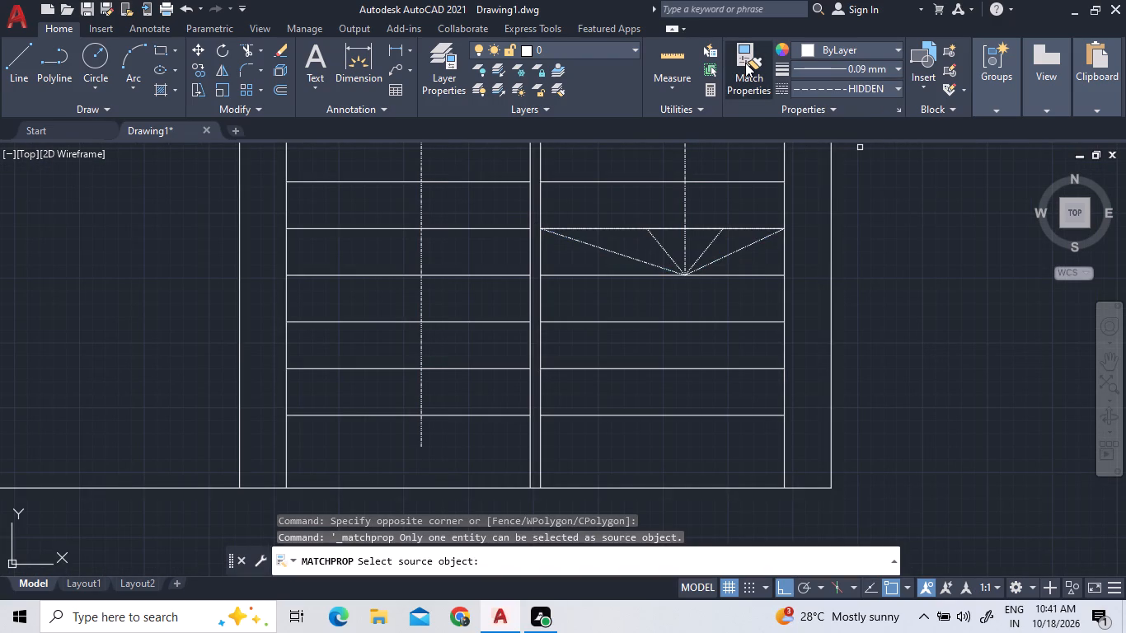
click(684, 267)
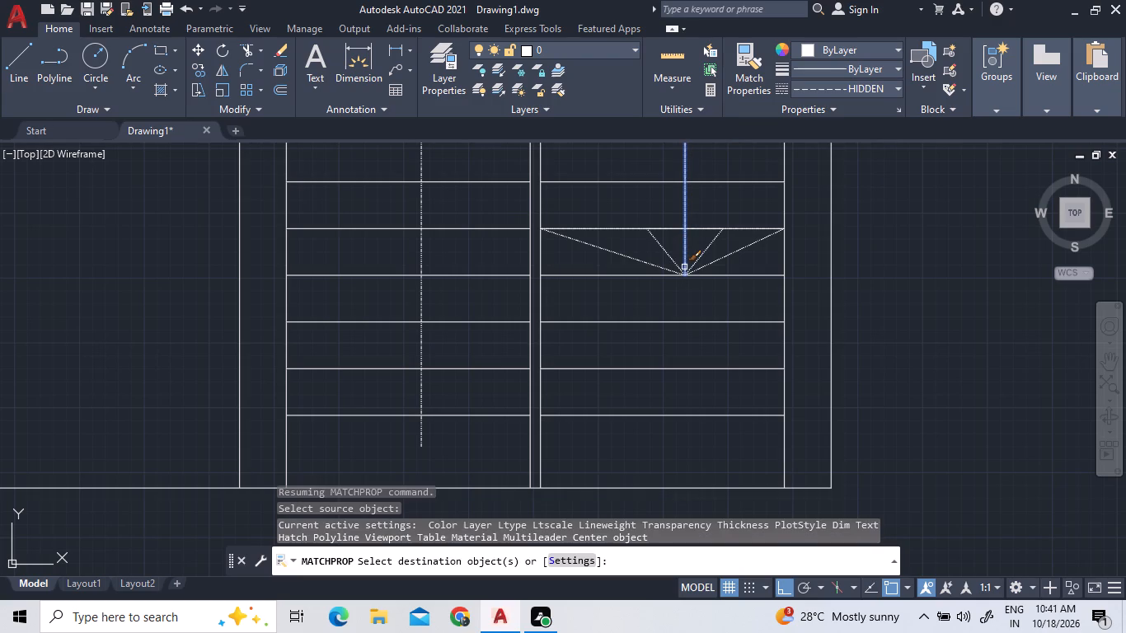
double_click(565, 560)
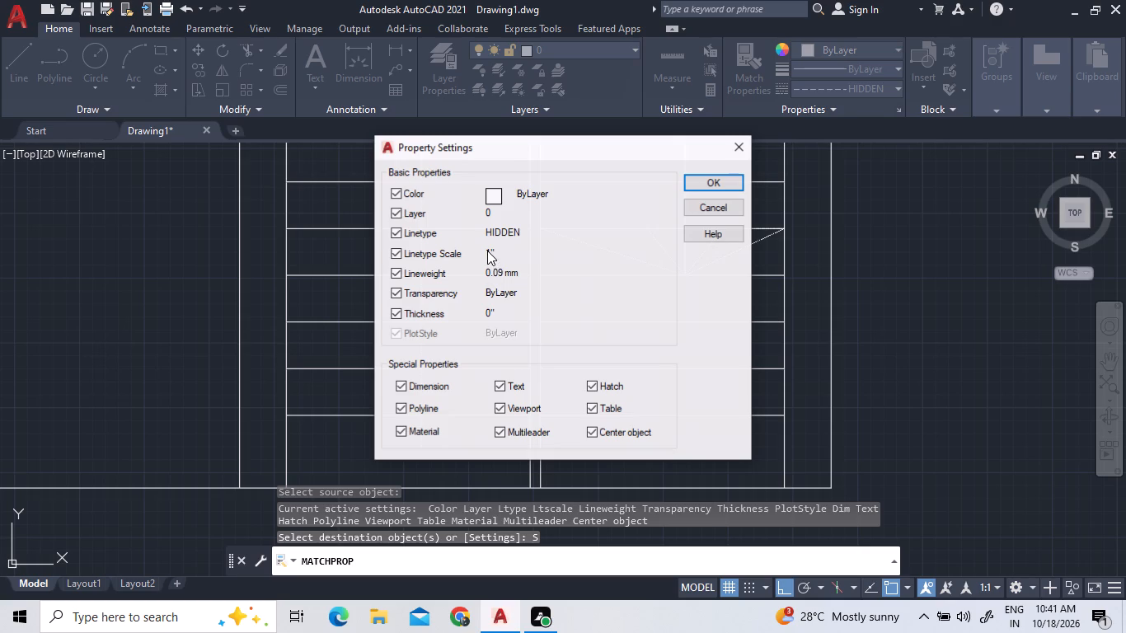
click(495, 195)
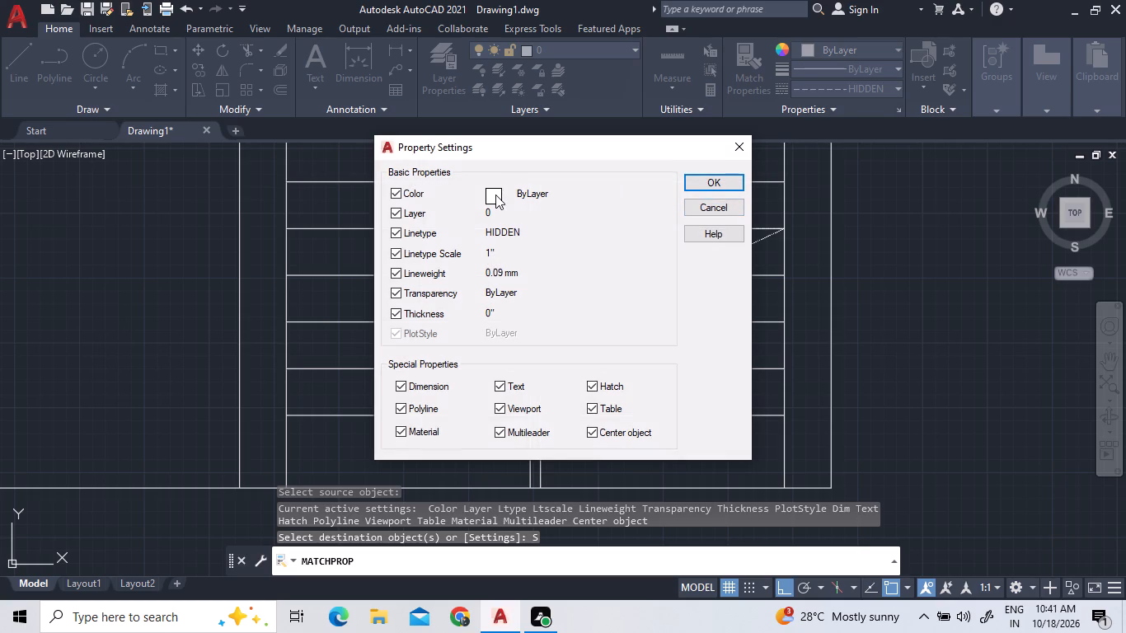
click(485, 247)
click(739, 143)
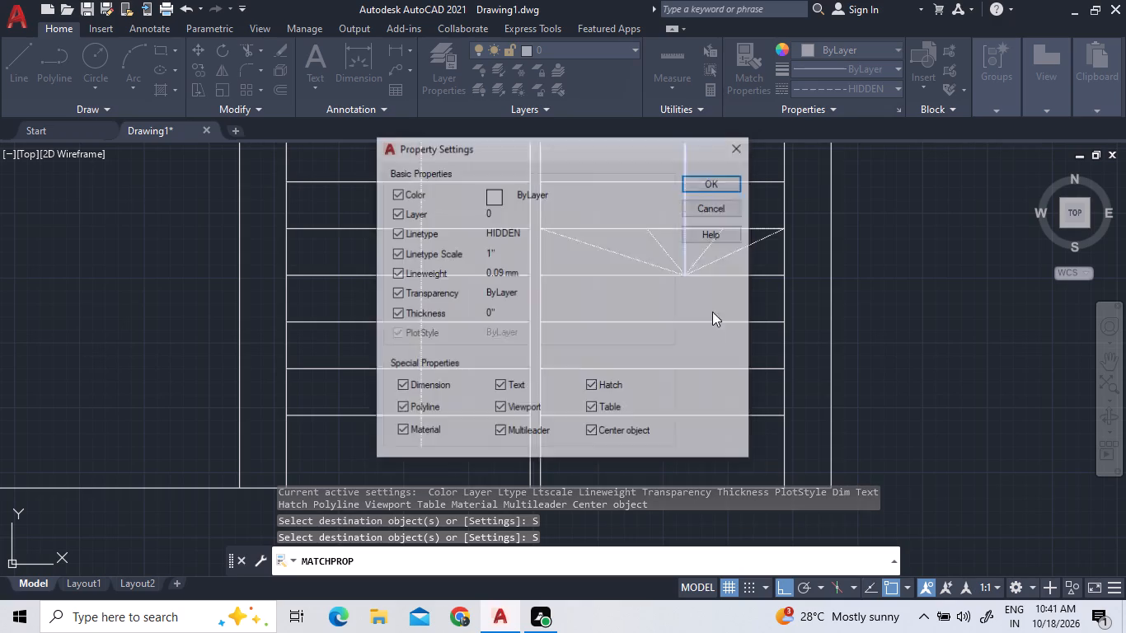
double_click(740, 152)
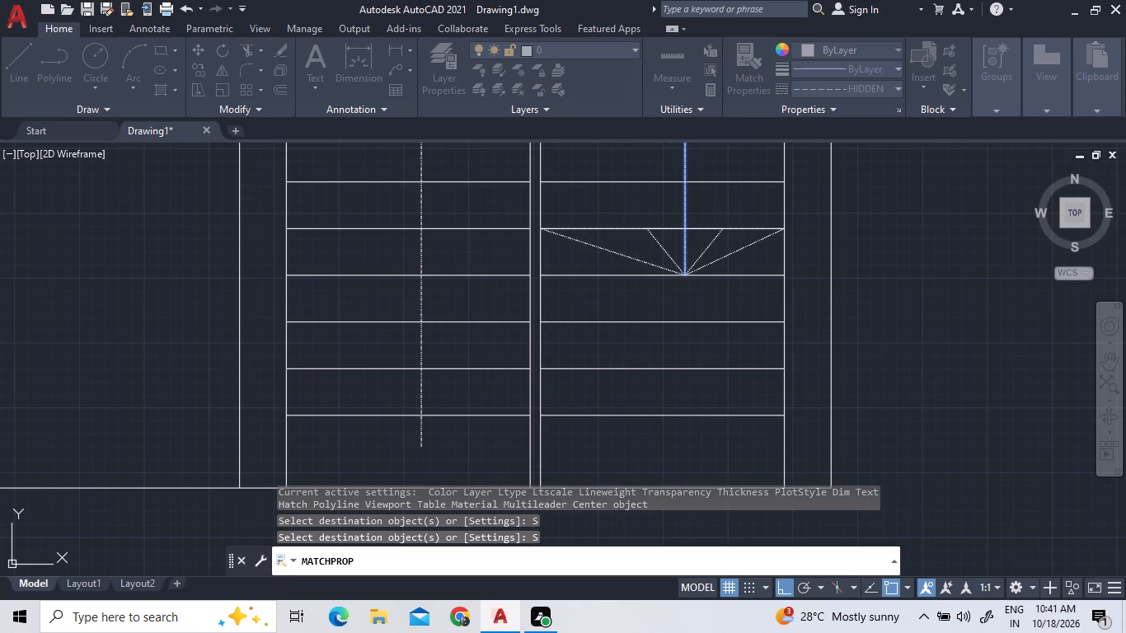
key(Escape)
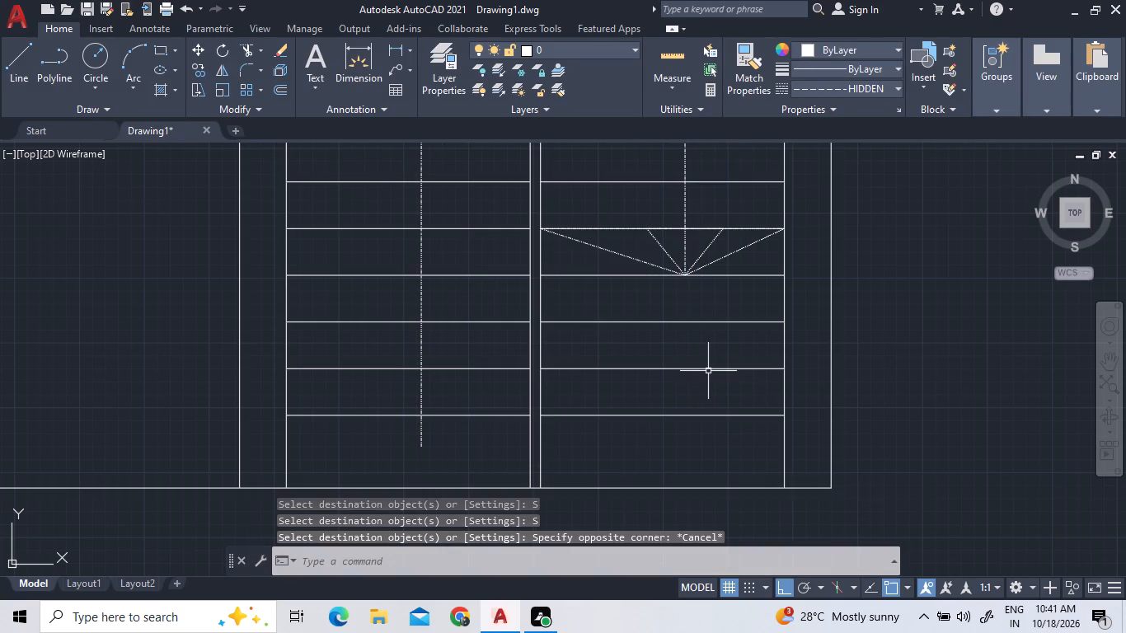
Set the lineweight of the inner arrowhead's left slanted line on the stair's direction line to 0.00 mm.
double_click(662, 251)
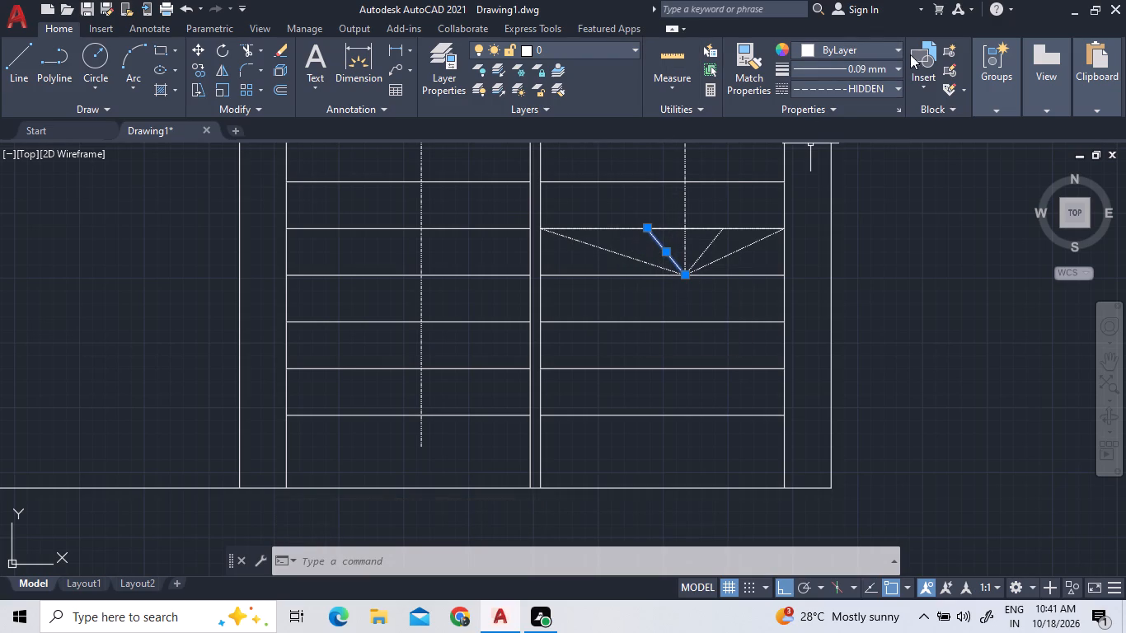
click(894, 107)
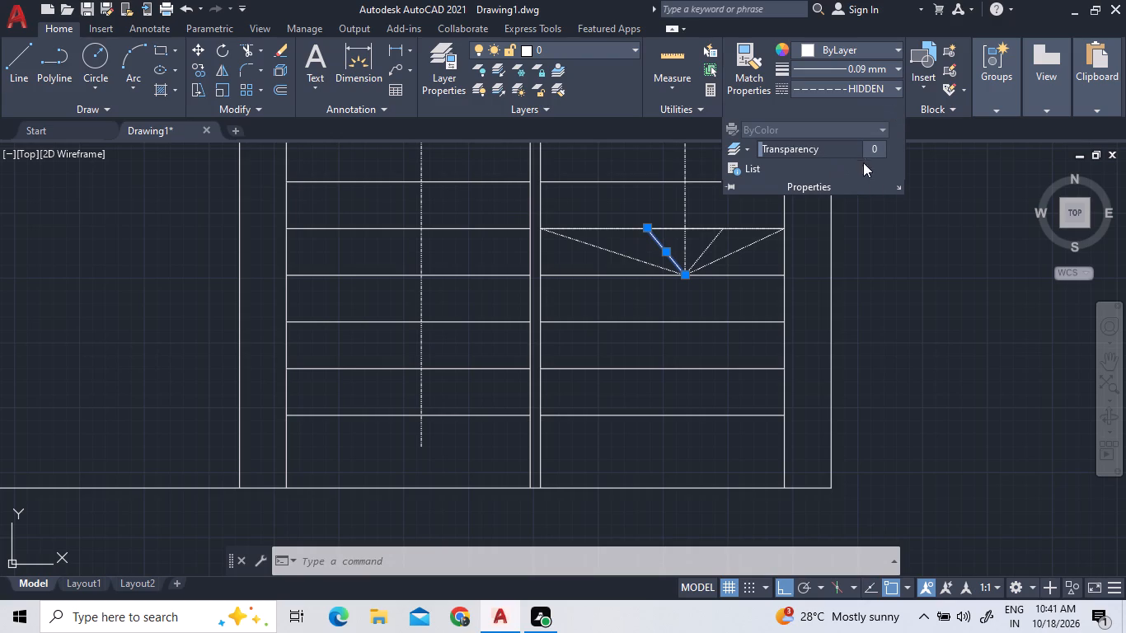
click(880, 187)
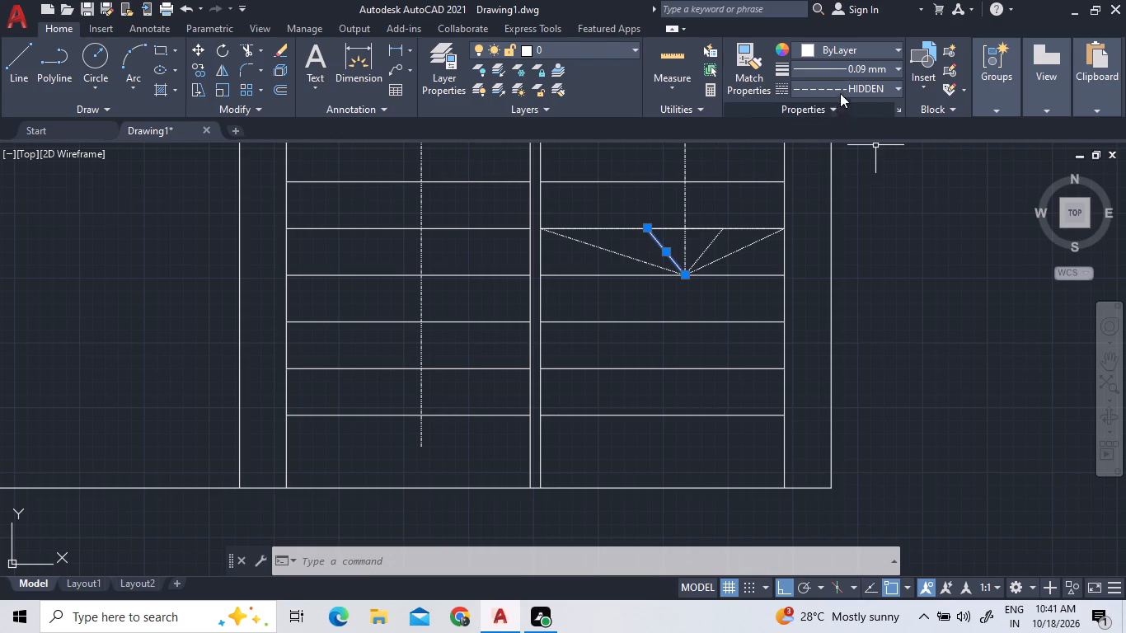
double_click(898, 71)
click(898, 71)
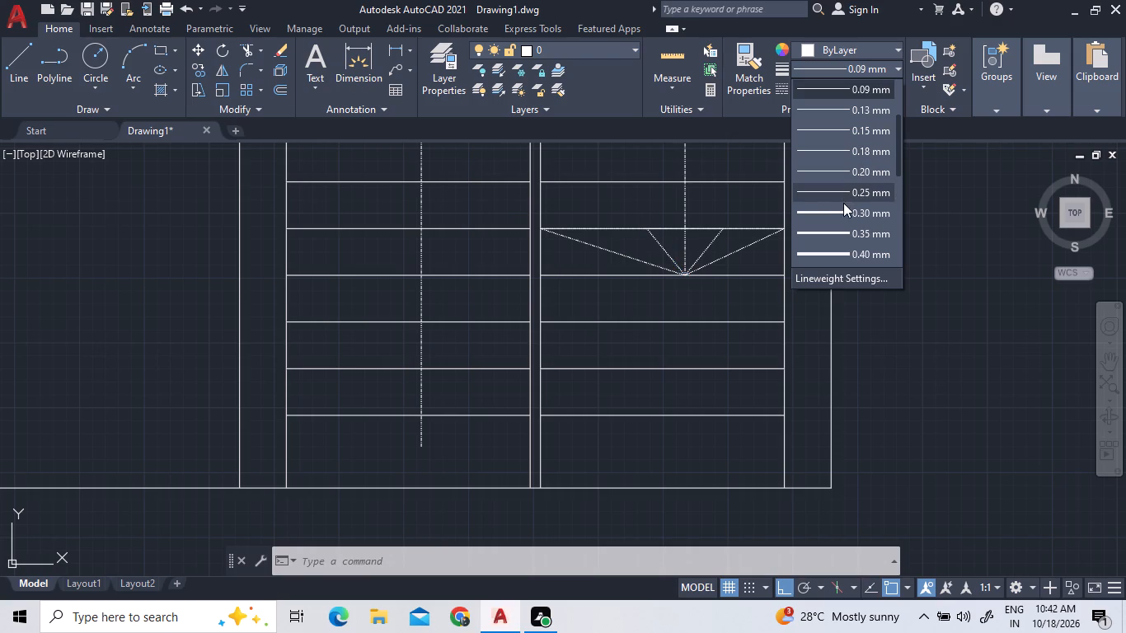
scroll(828, 138, up, 3)
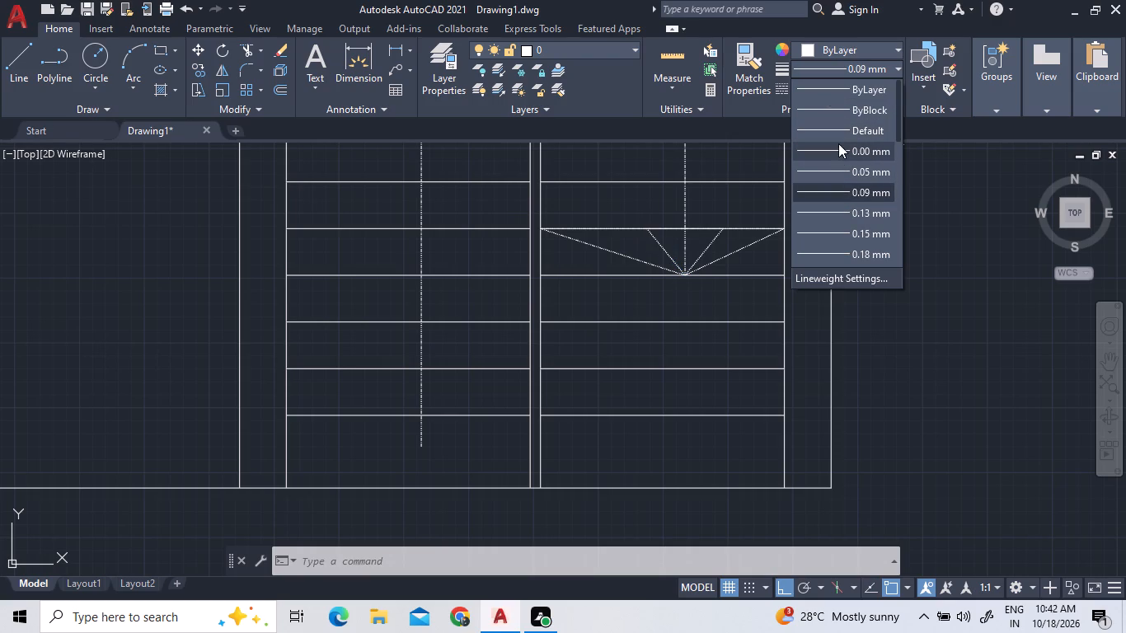
click(847, 154)
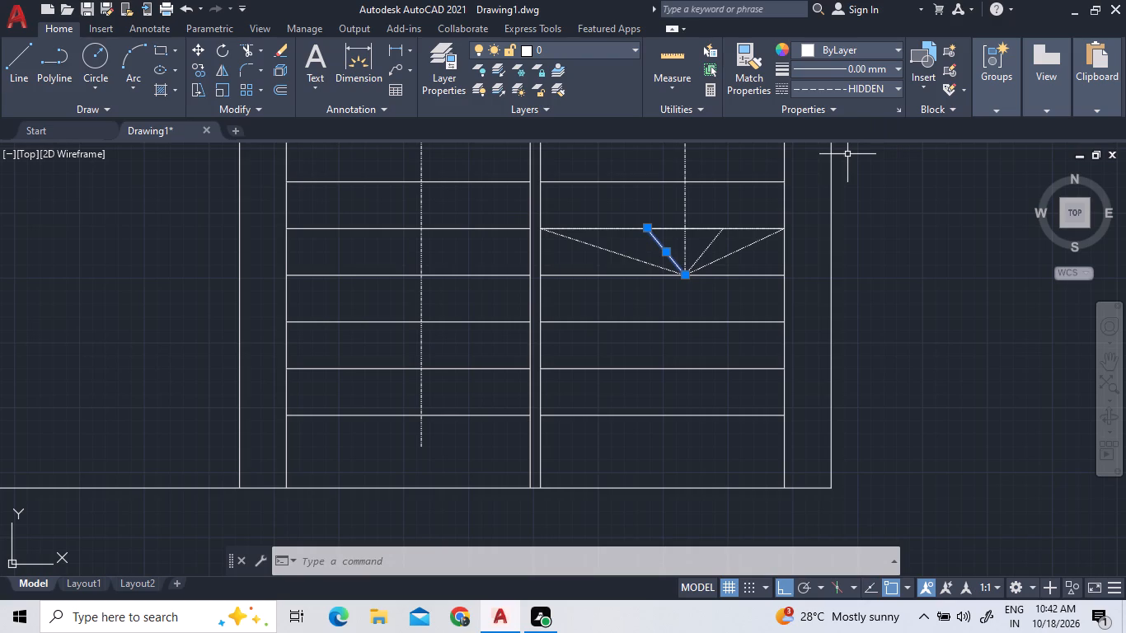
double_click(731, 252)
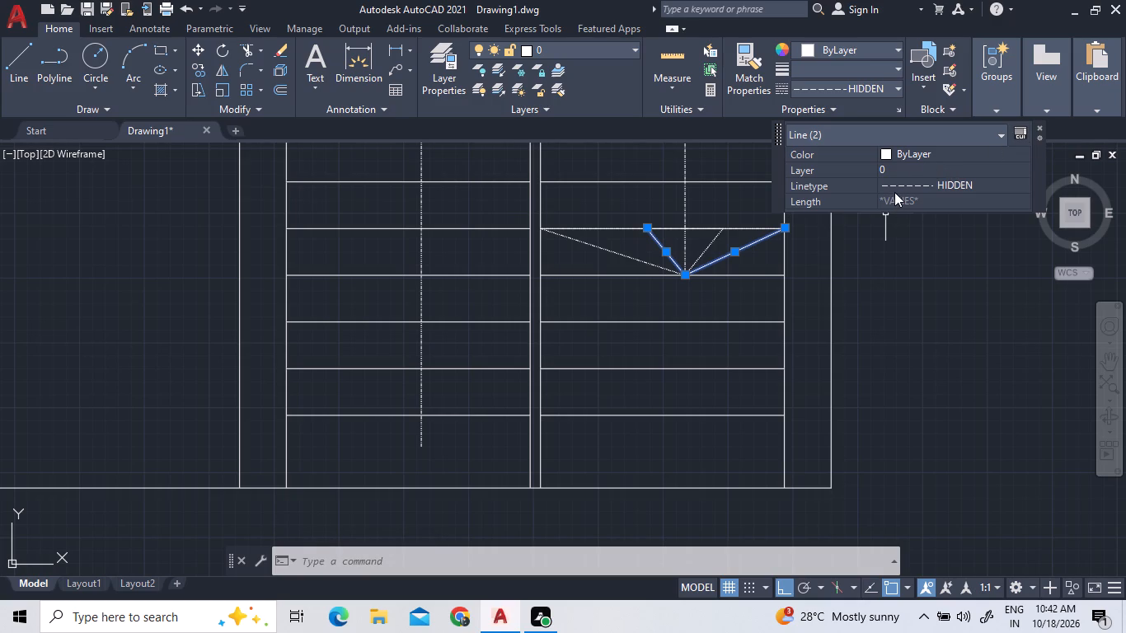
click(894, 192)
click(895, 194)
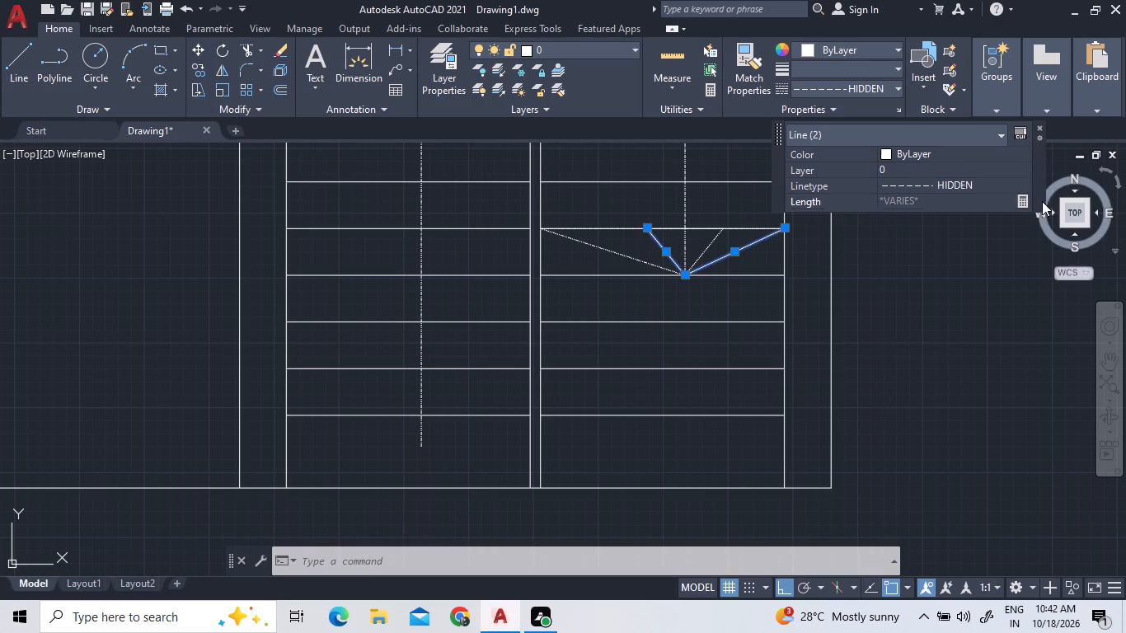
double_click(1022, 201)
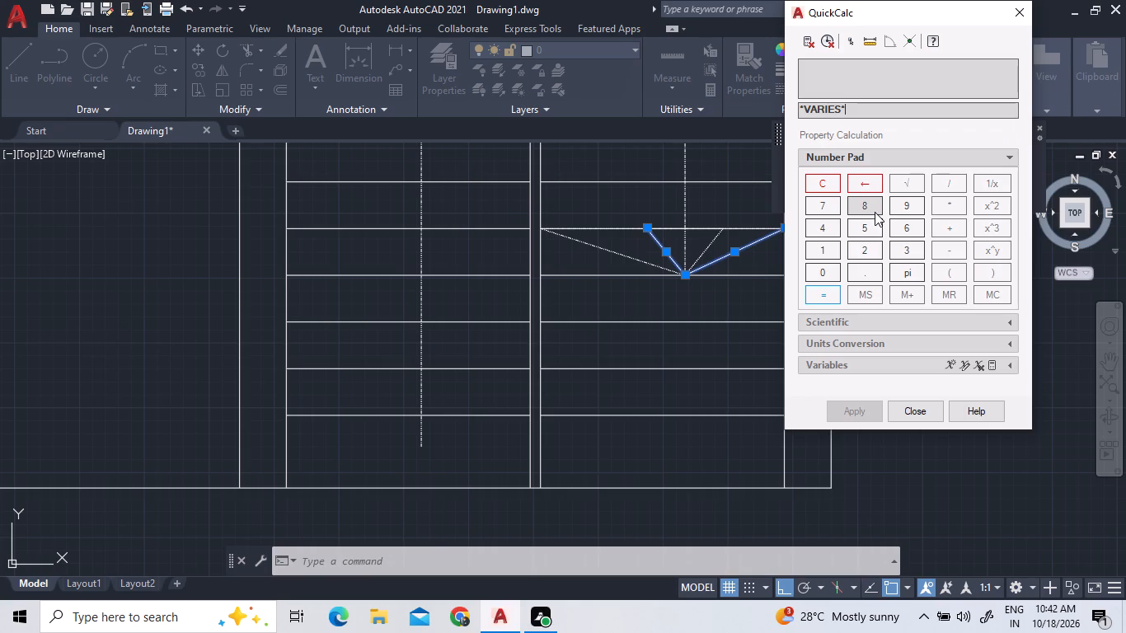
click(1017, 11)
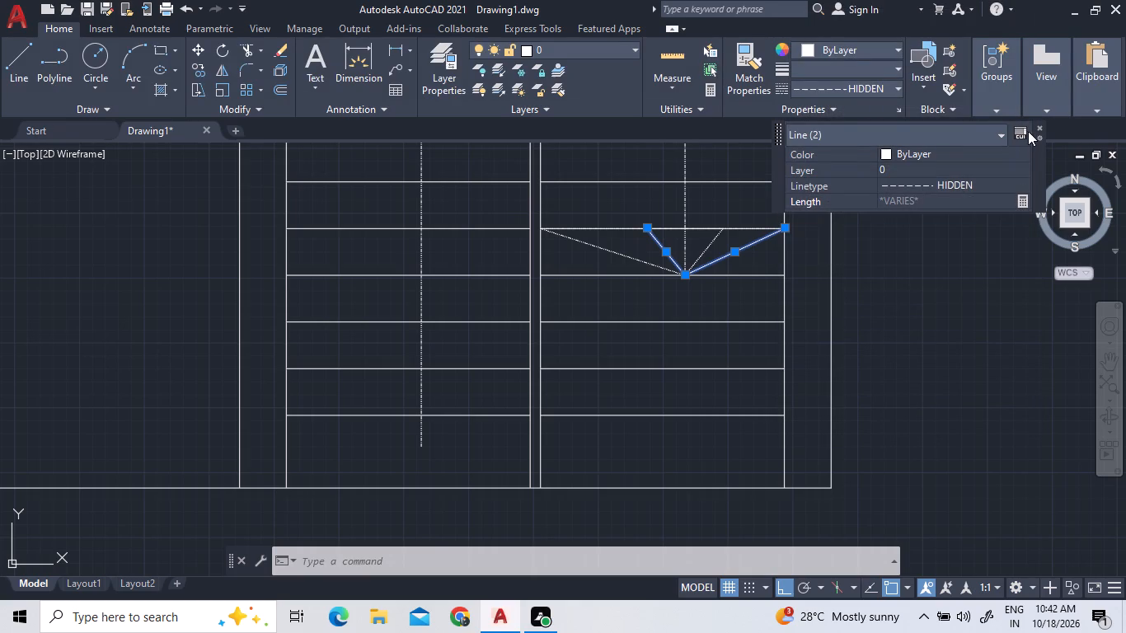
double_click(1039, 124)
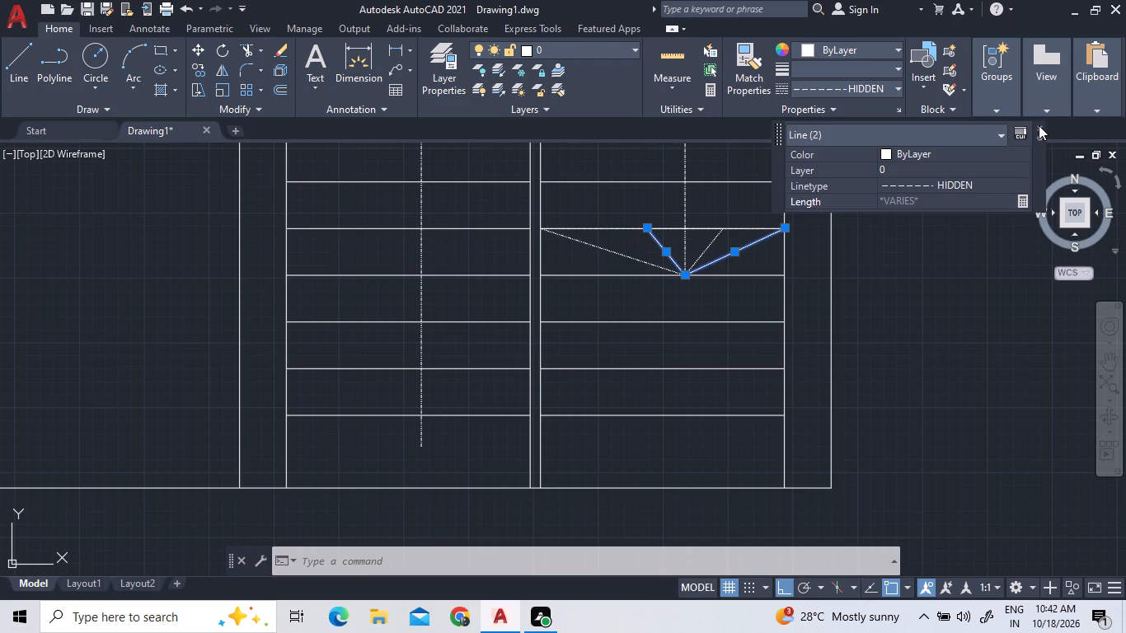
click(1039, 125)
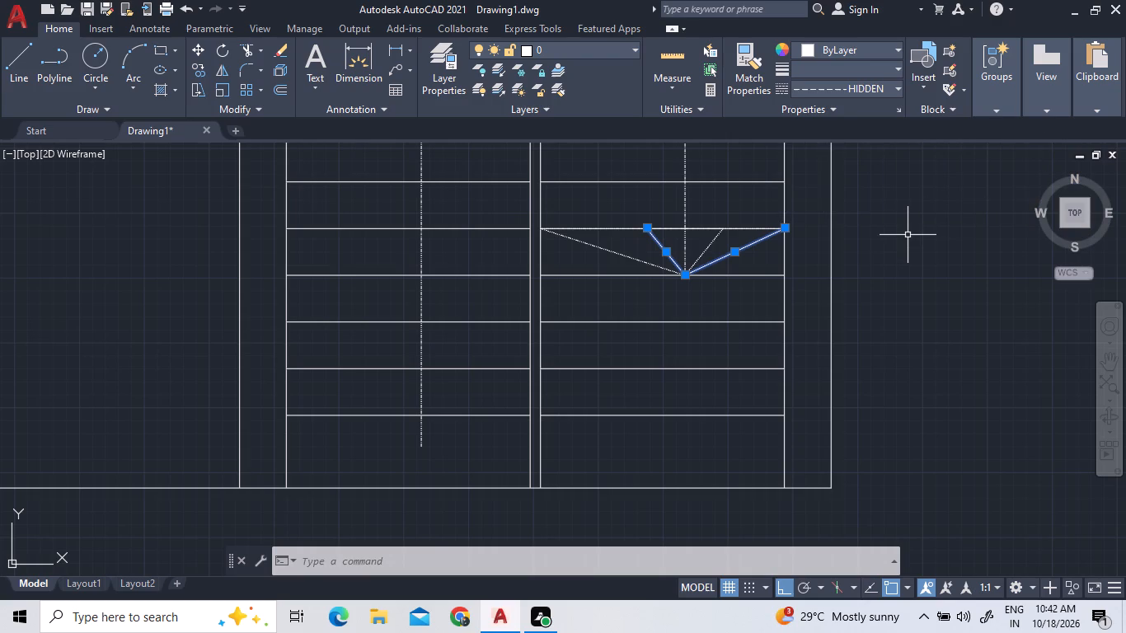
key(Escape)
Examine how the stair's dashed direction lines and arrowhead look up close and within the whole floor plan.
scroll(886, 260, down, 3)
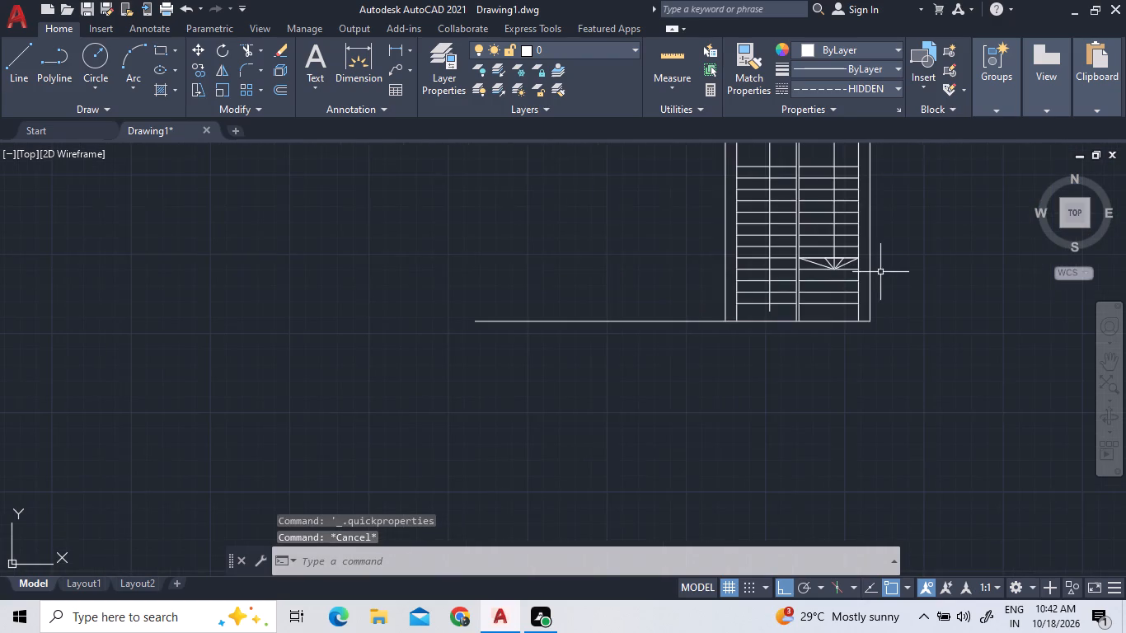
scroll(877, 279, down, 2)
scroll(887, 185, up, 3)
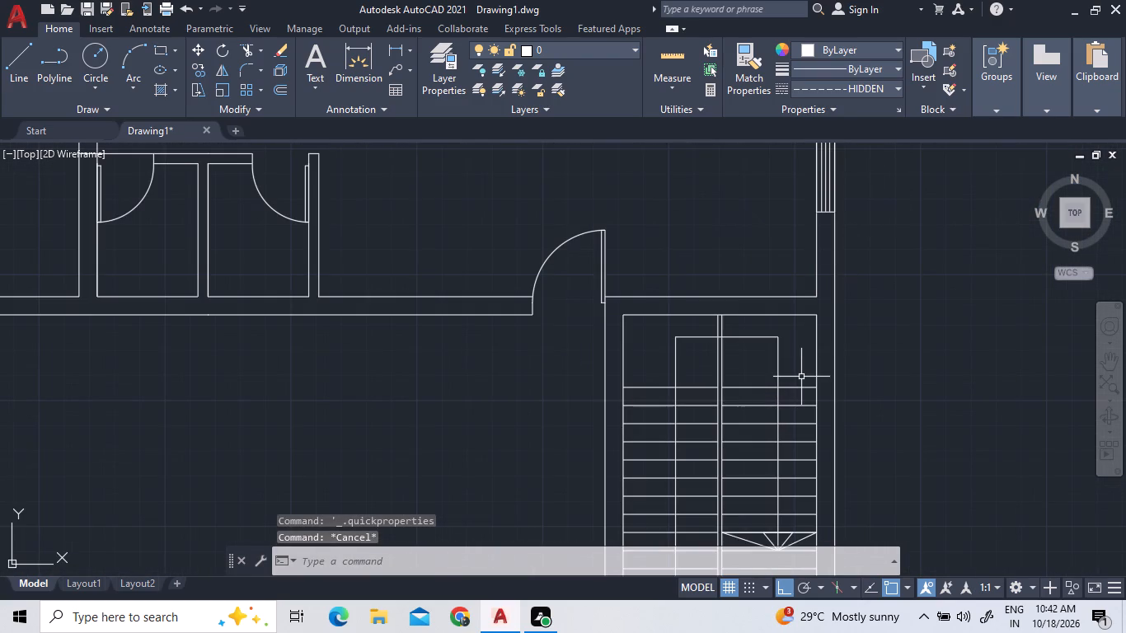
scroll(801, 377, down, 2)
scroll(800, 452, up, 4)
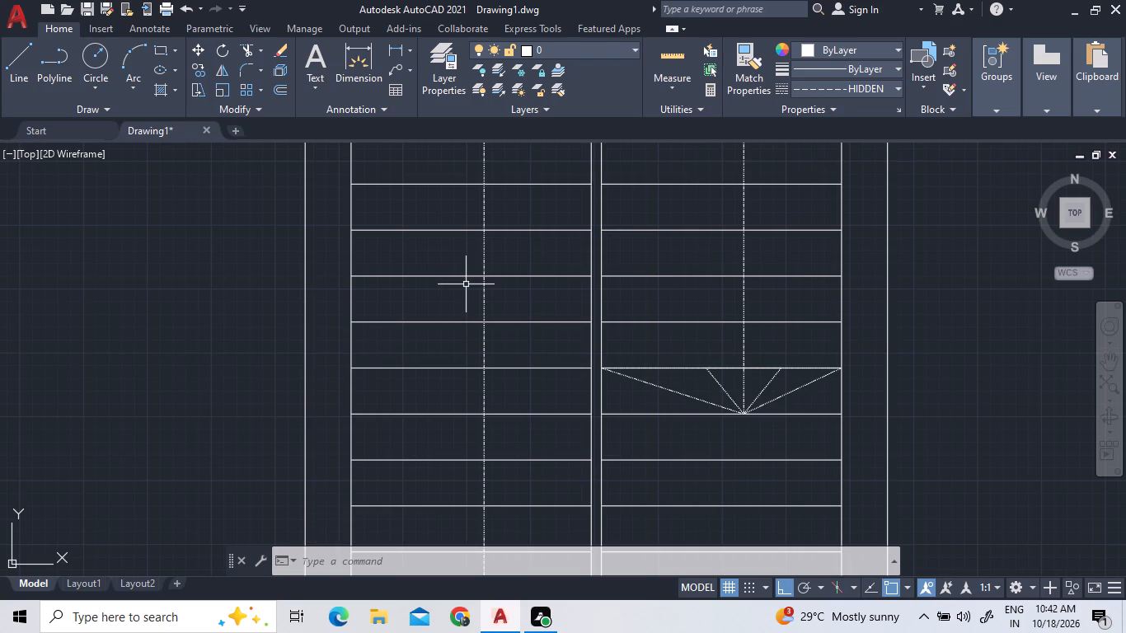
scroll(674, 345, down, 2)
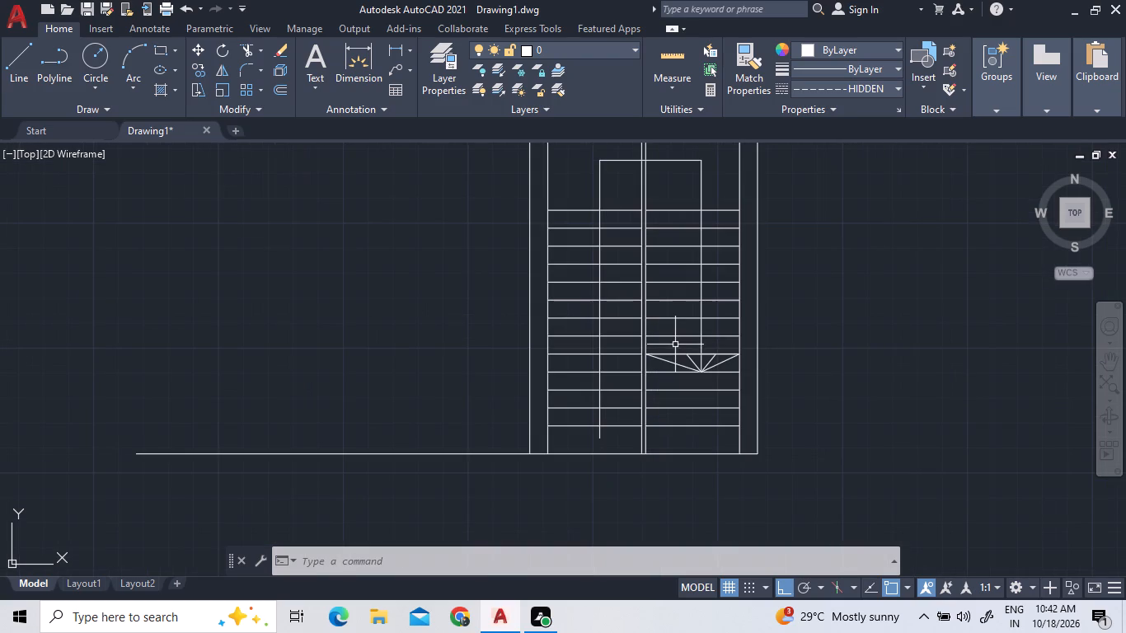
scroll(692, 354, up, 1)
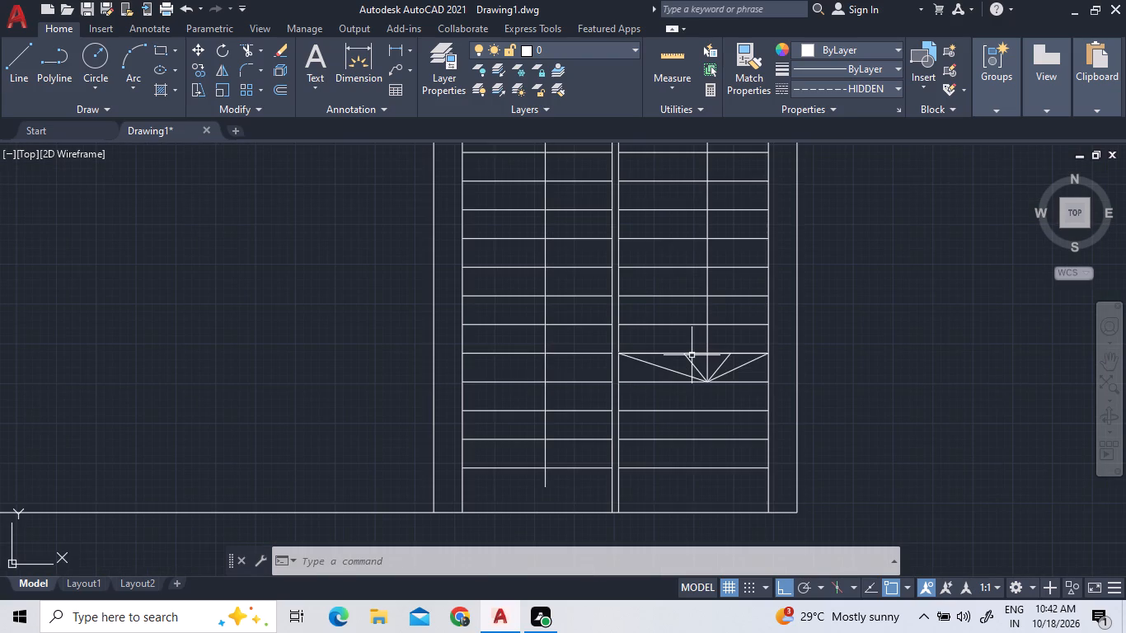
scroll(692, 355, up, 1)
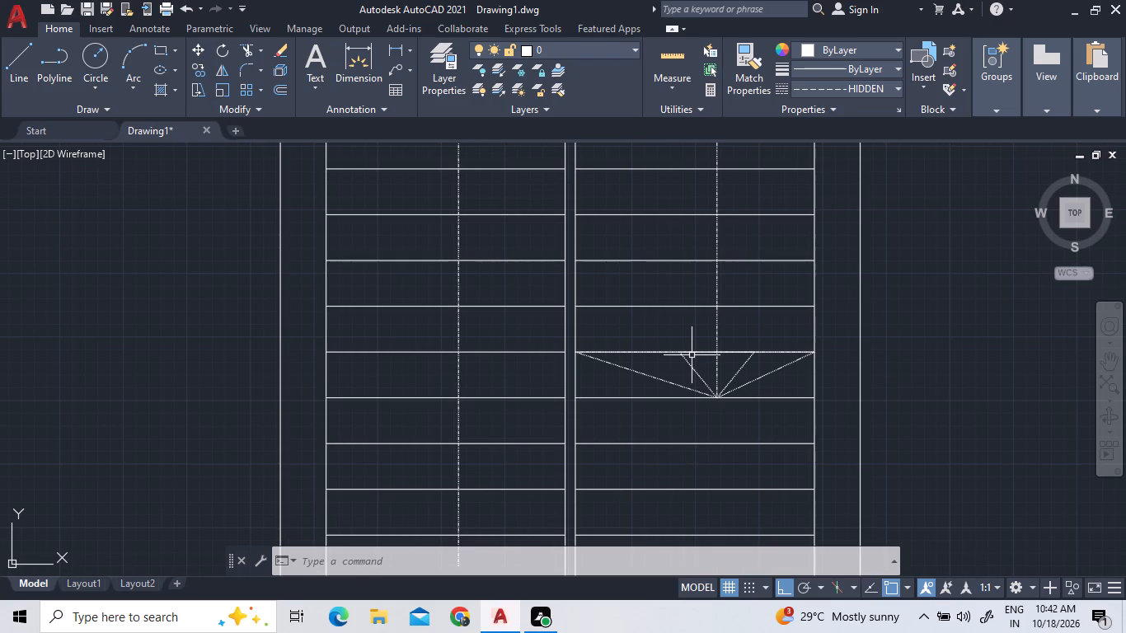
scroll(692, 355, down, 6)
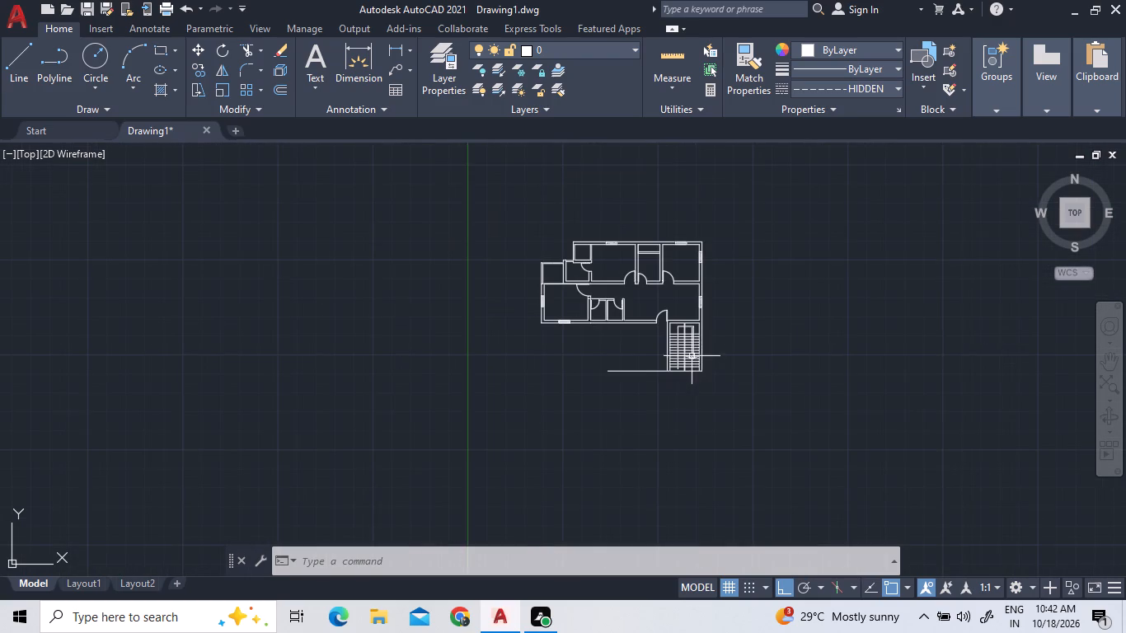
Copy the floor plan's walls, windows and interior doors, without the staircase and its entrance door, horizontally to the left of the original.
click(739, 324)
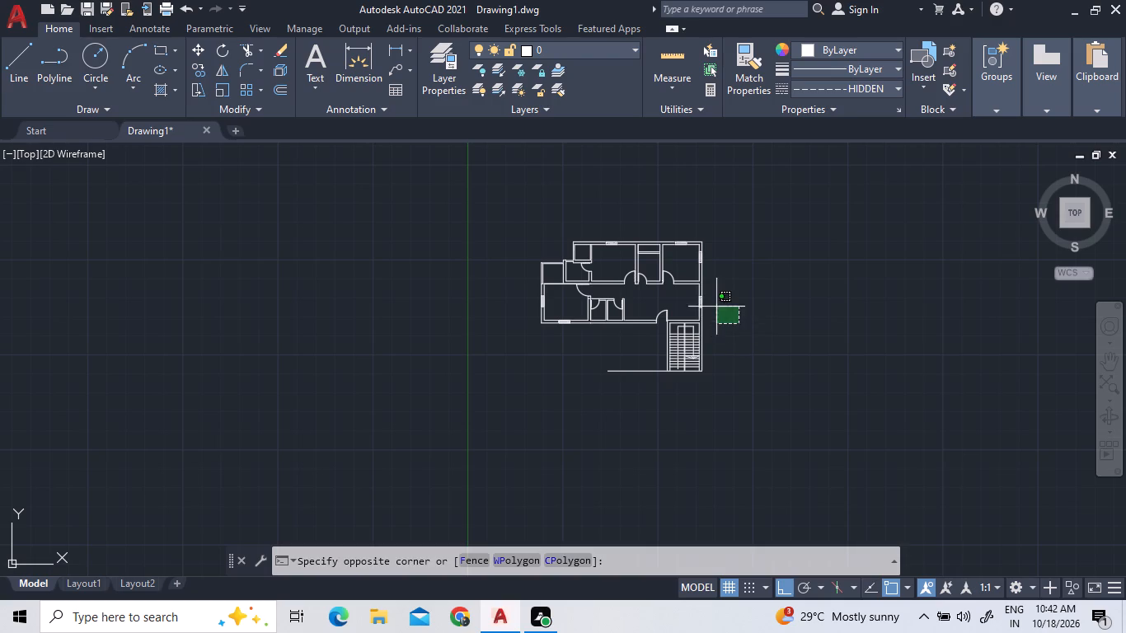
click(735, 321)
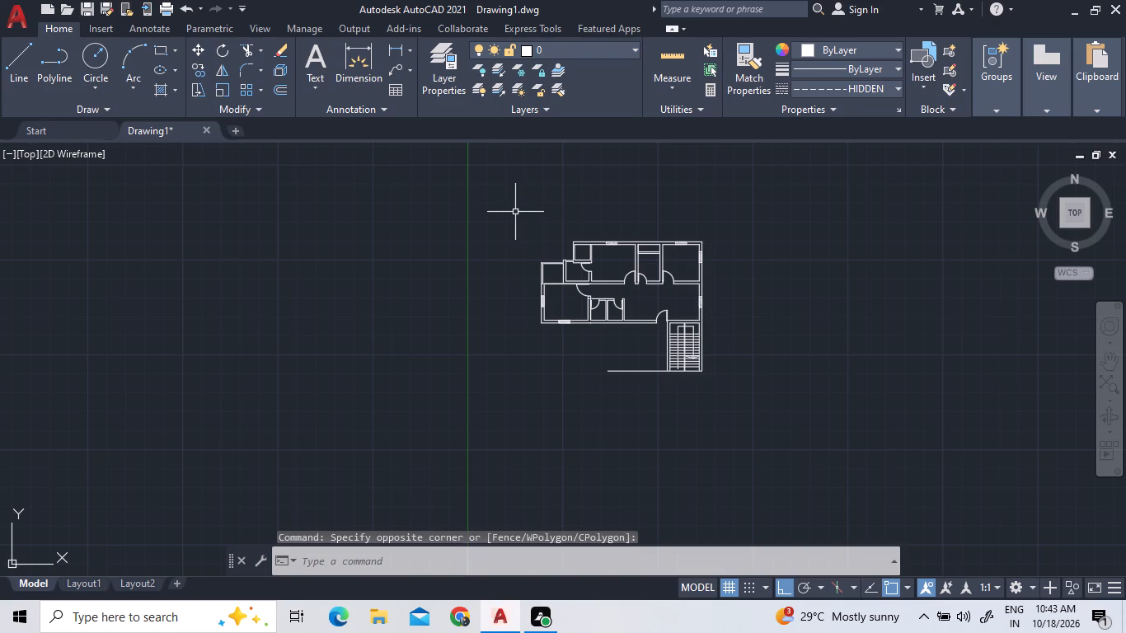
click(521, 235)
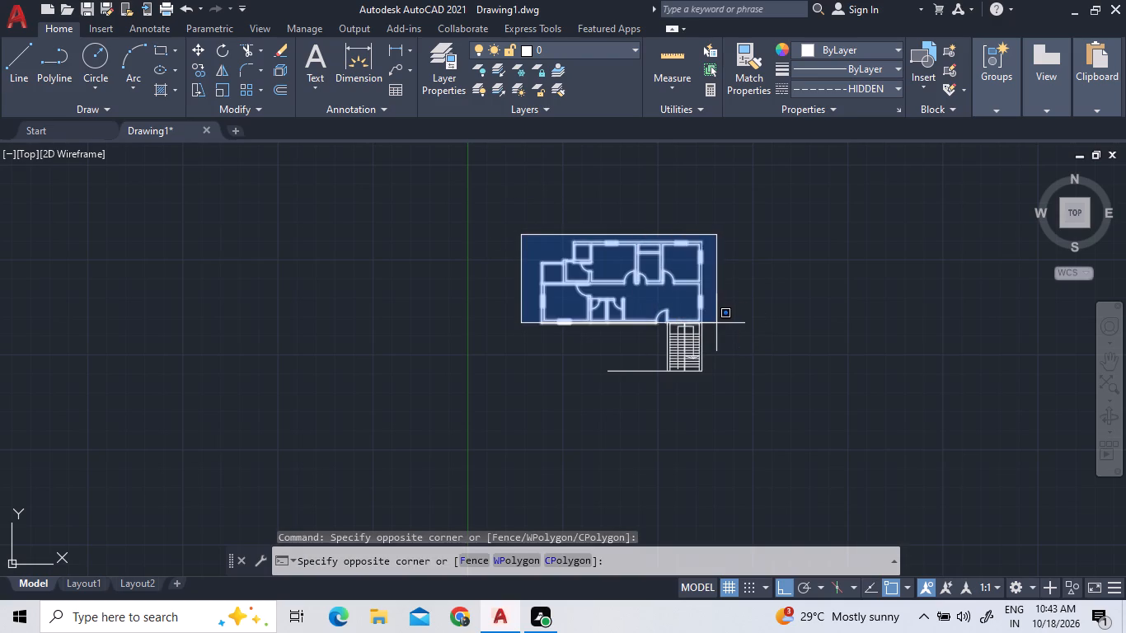
scroll(717, 324, up, 2)
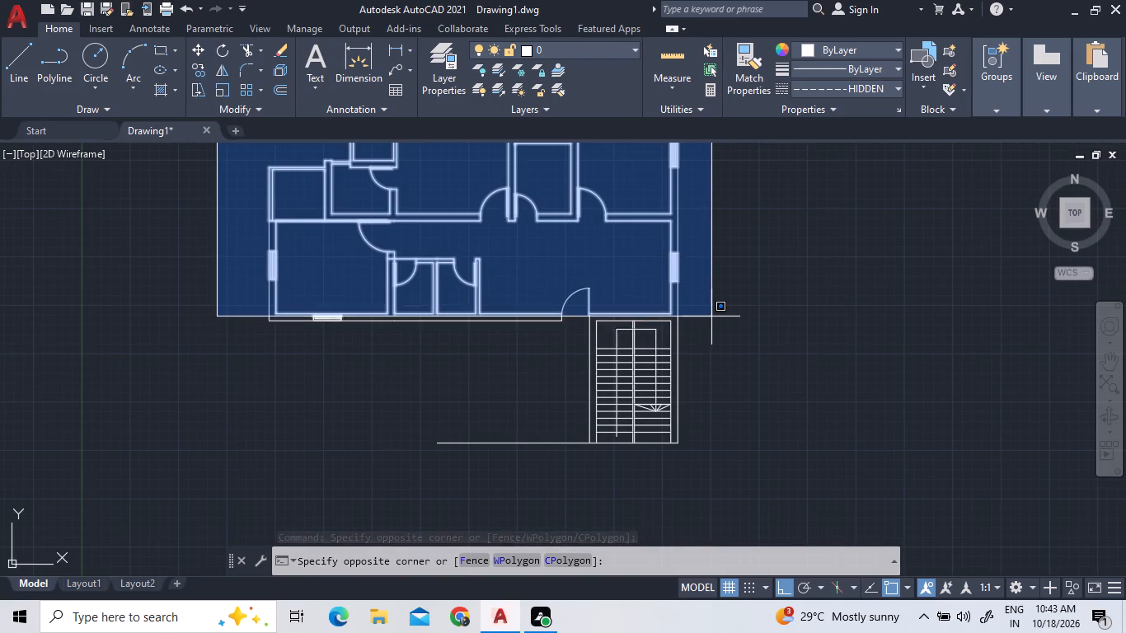
scroll(711, 318, up, 3)
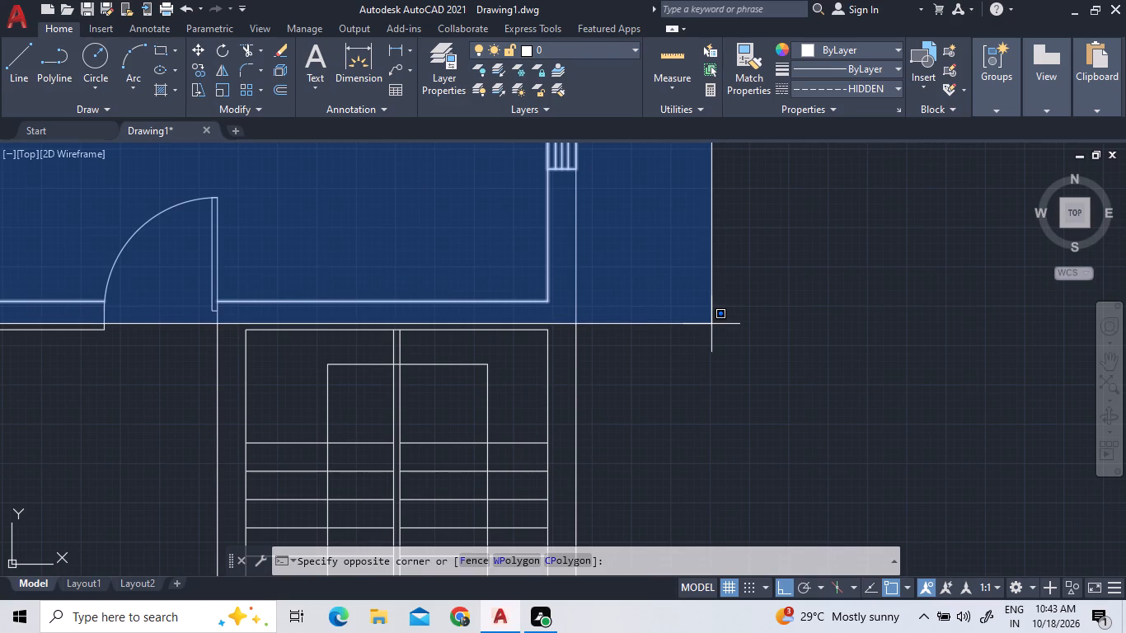
double_click(714, 319)
scroll(719, 327, down, 3)
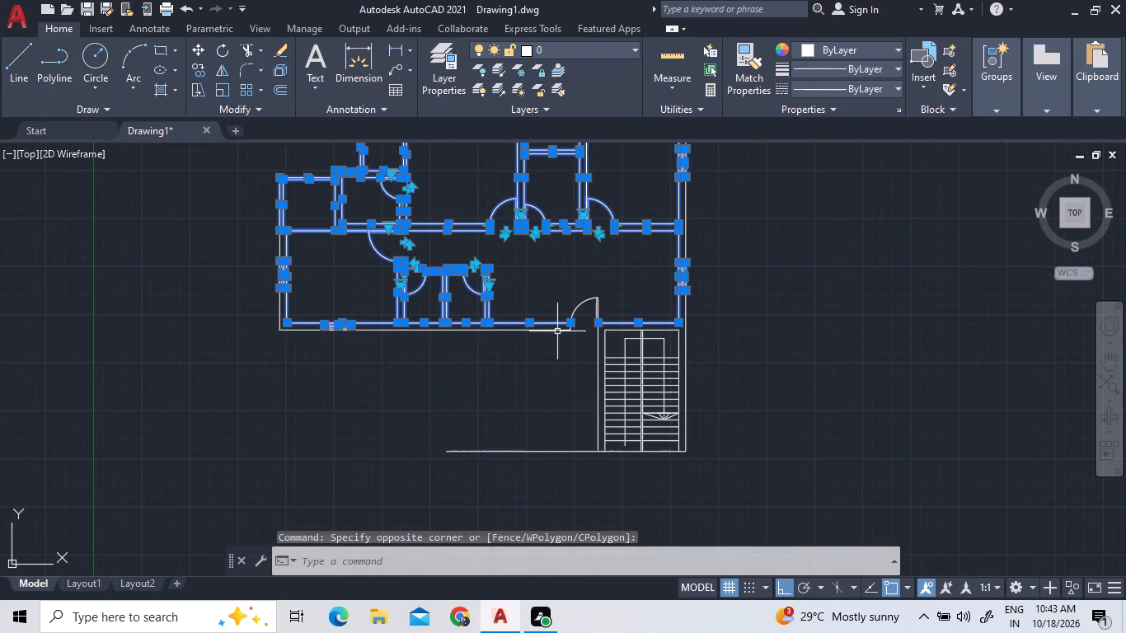
double_click(555, 332)
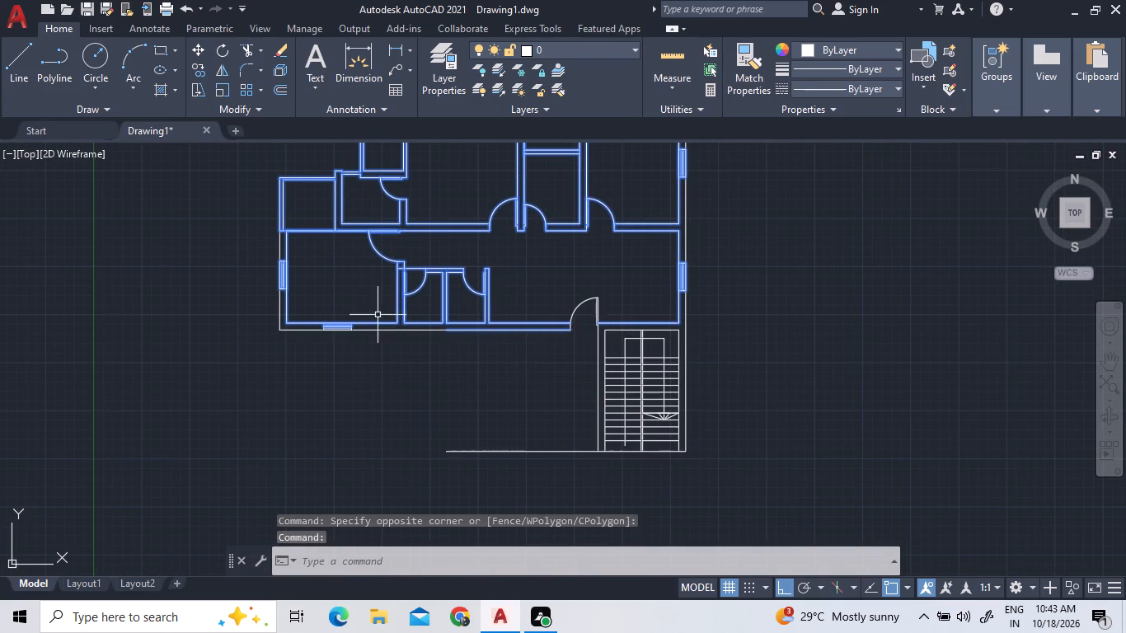
click(382, 330)
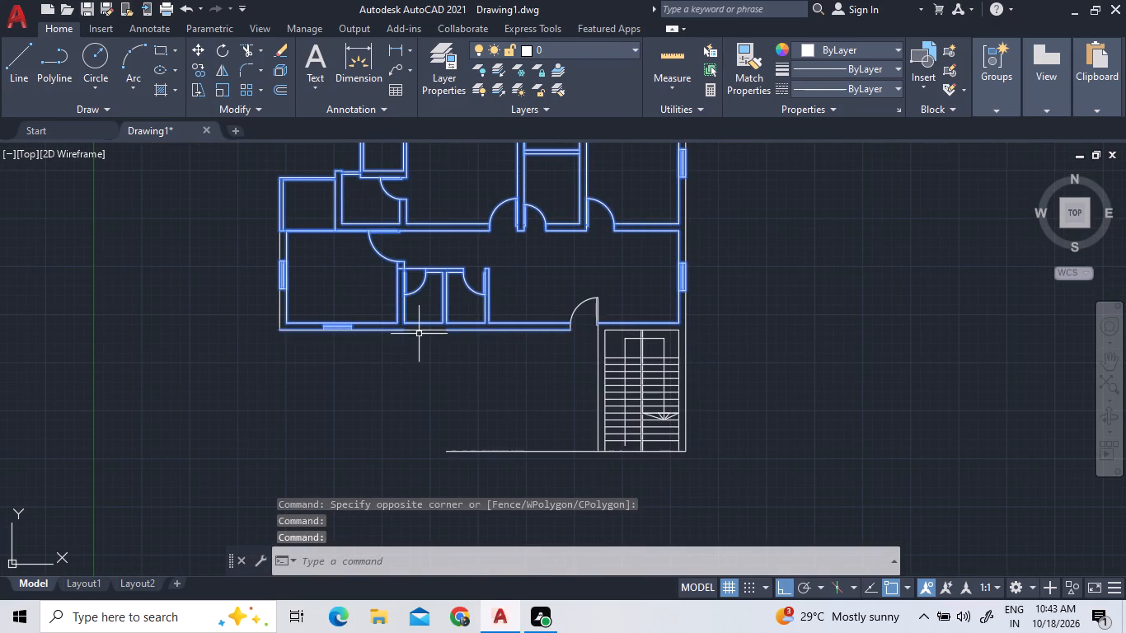
click(425, 330)
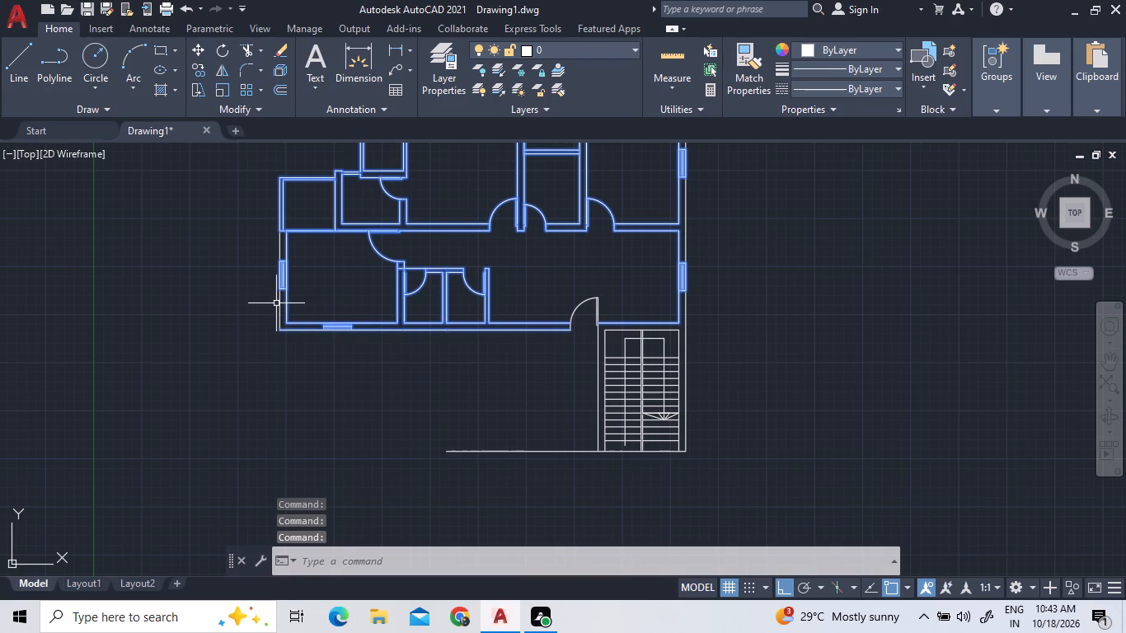
click(279, 304)
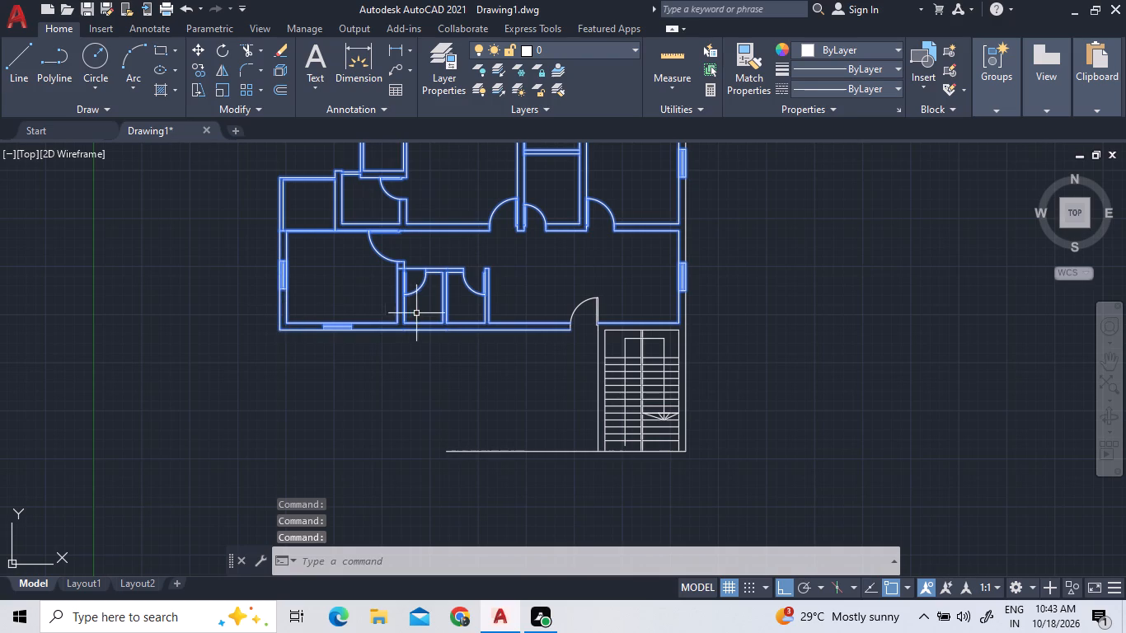
scroll(593, 326, down, 1)
scroll(635, 270, up, 3)
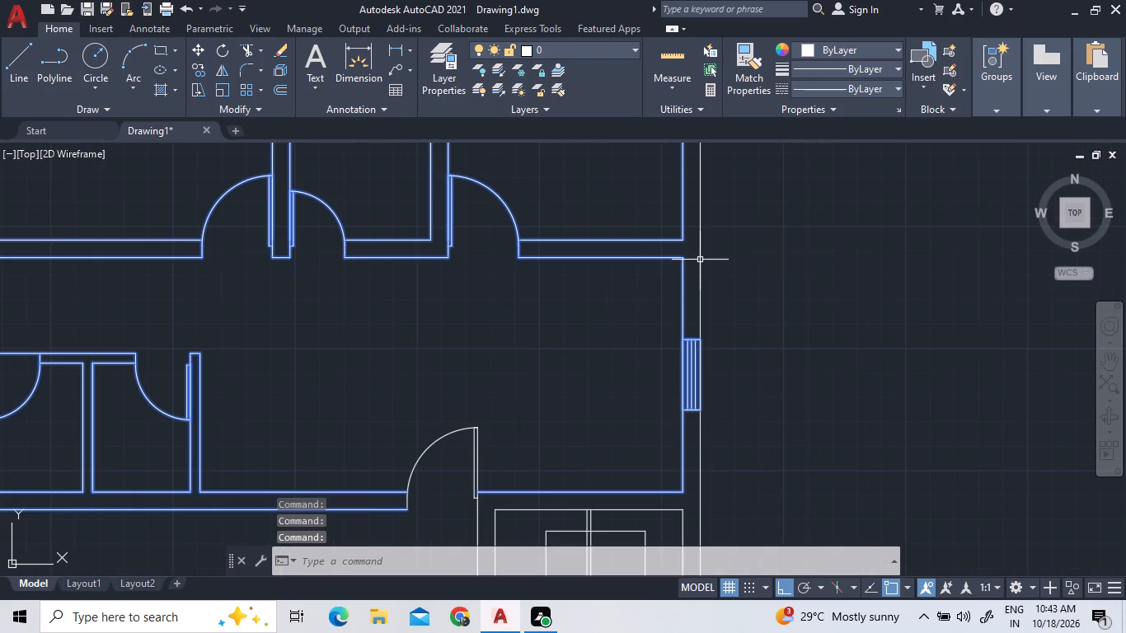
double_click(700, 265)
scroll(738, 323, down, 2)
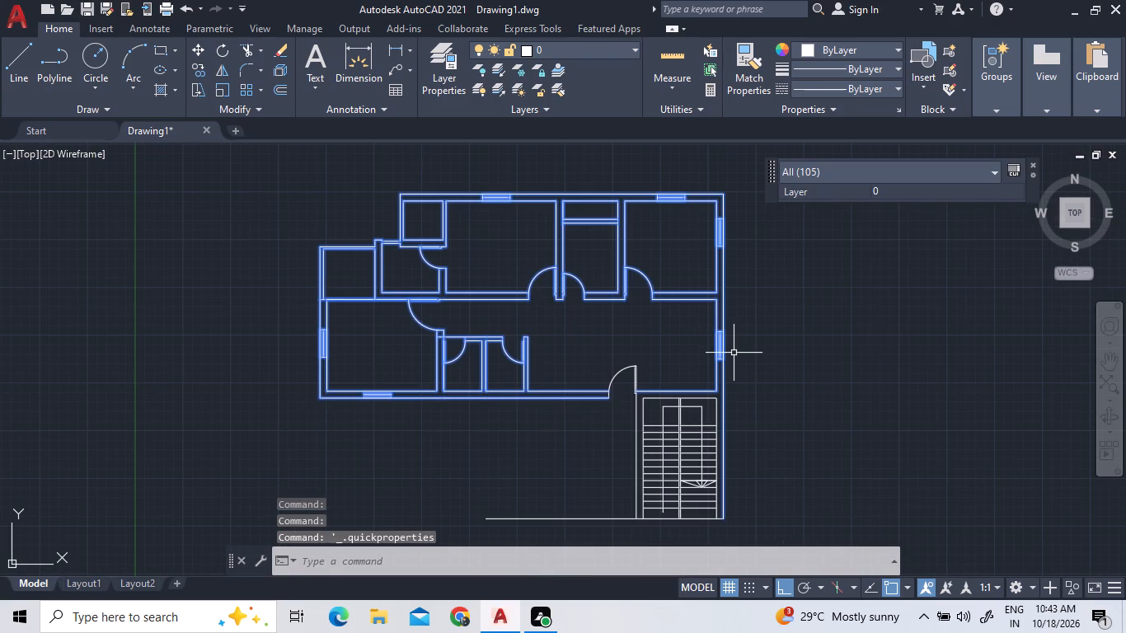
right_click(814, 334)
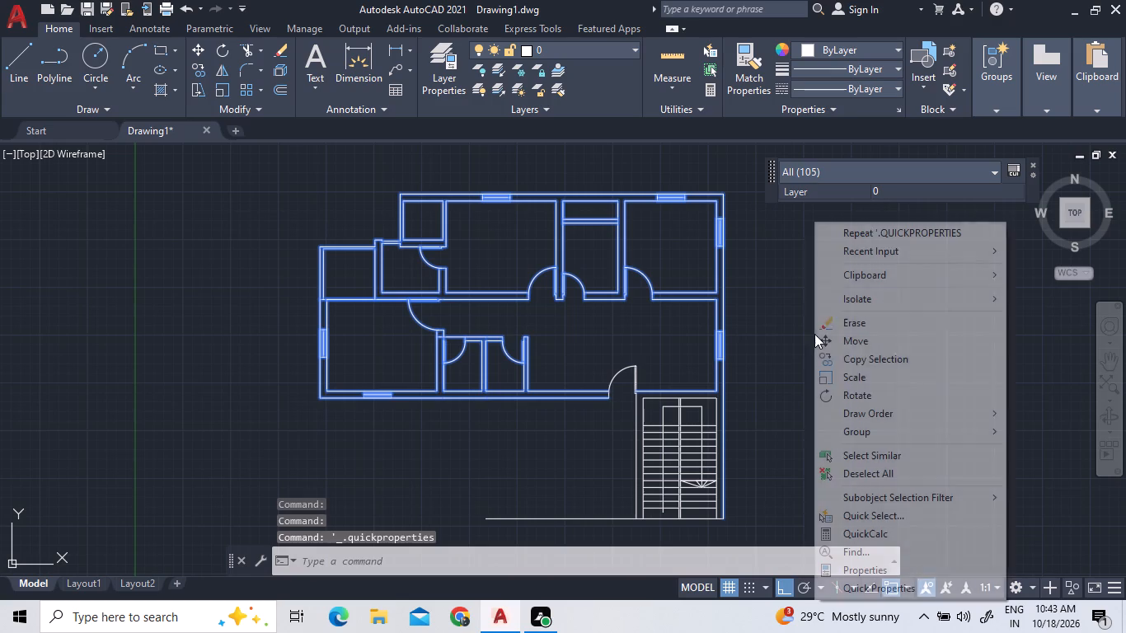
double_click(849, 356)
scroll(543, 361, down, 3)
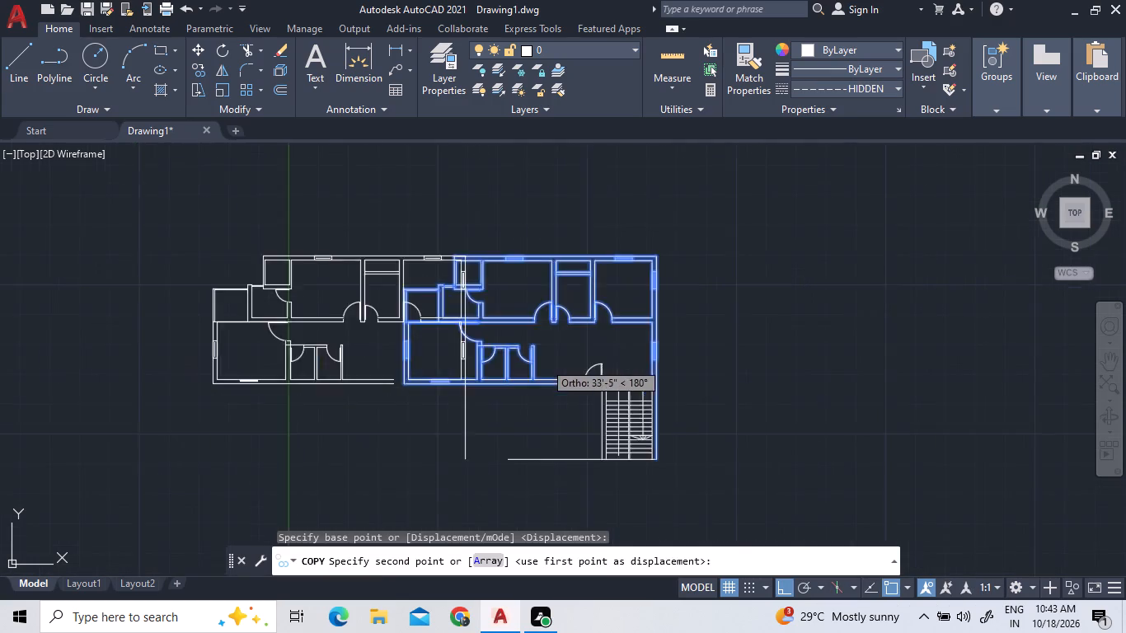
click(415, 339)
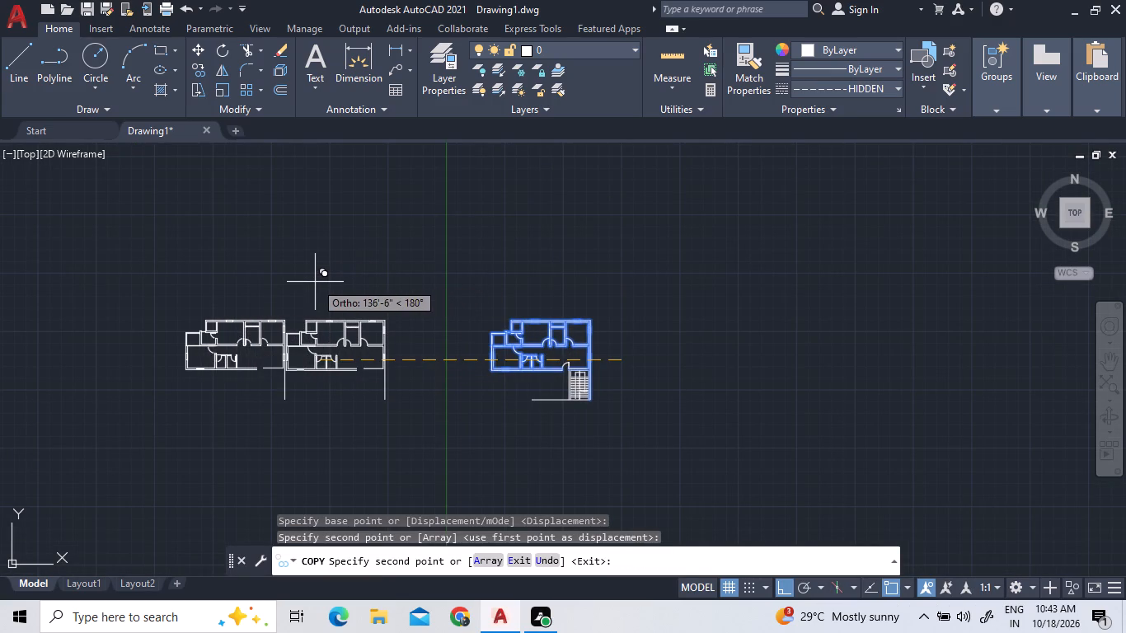
key(Escape)
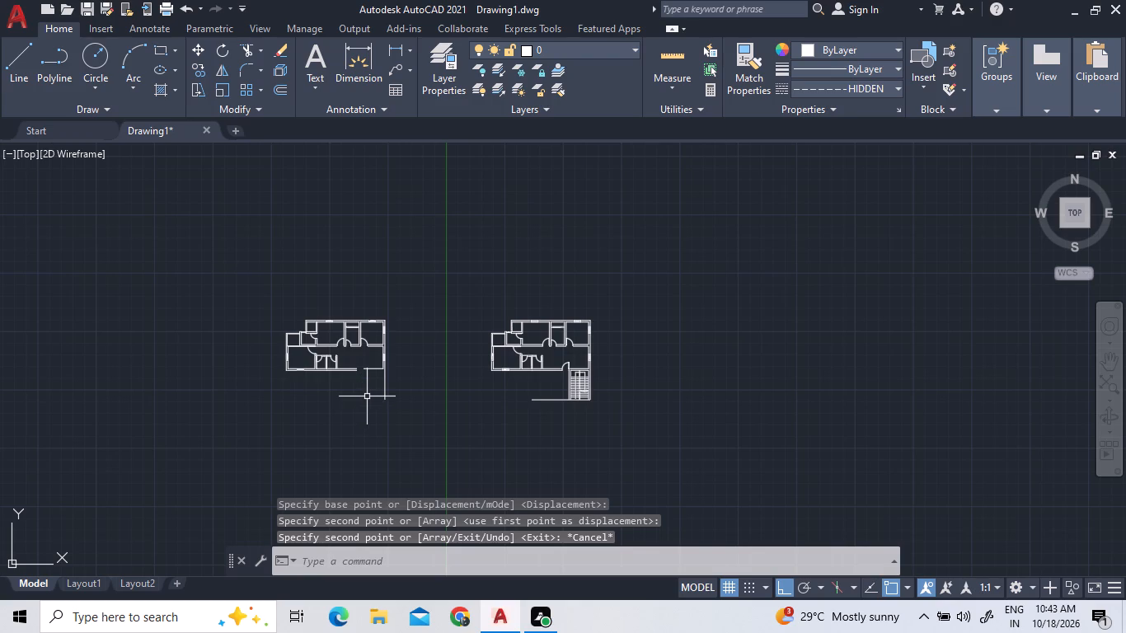
Trim off the part of the staircase's bottom line that extends left beyond the stair's outer wall in the original plan.
scroll(612, 383, up, 2)
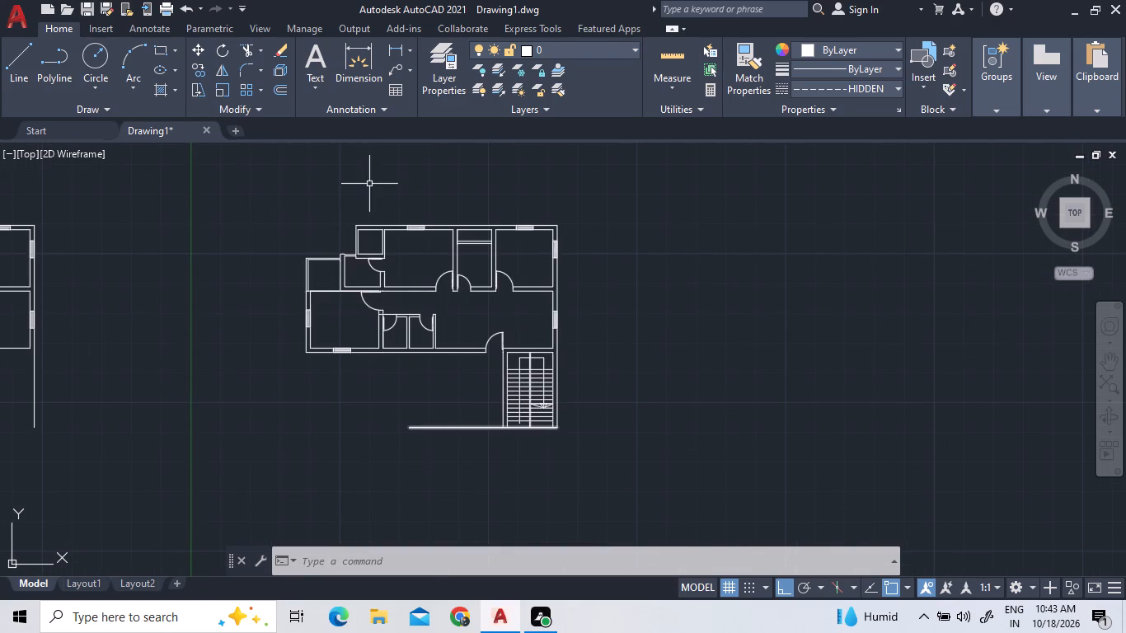
triple_click(247, 49)
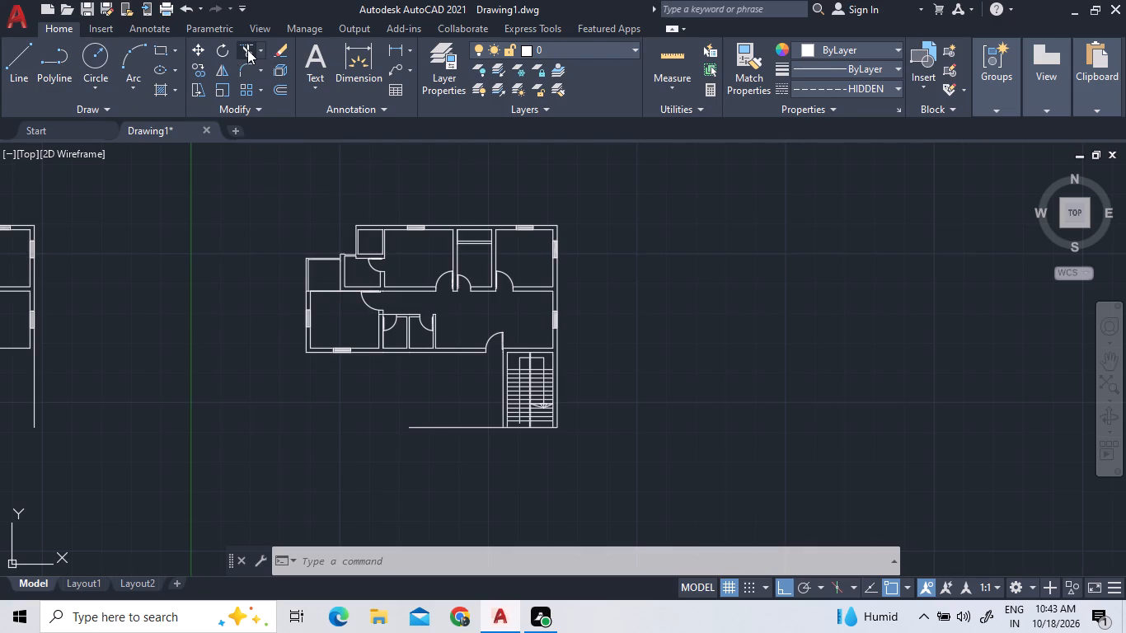
click(247, 49)
click(472, 424)
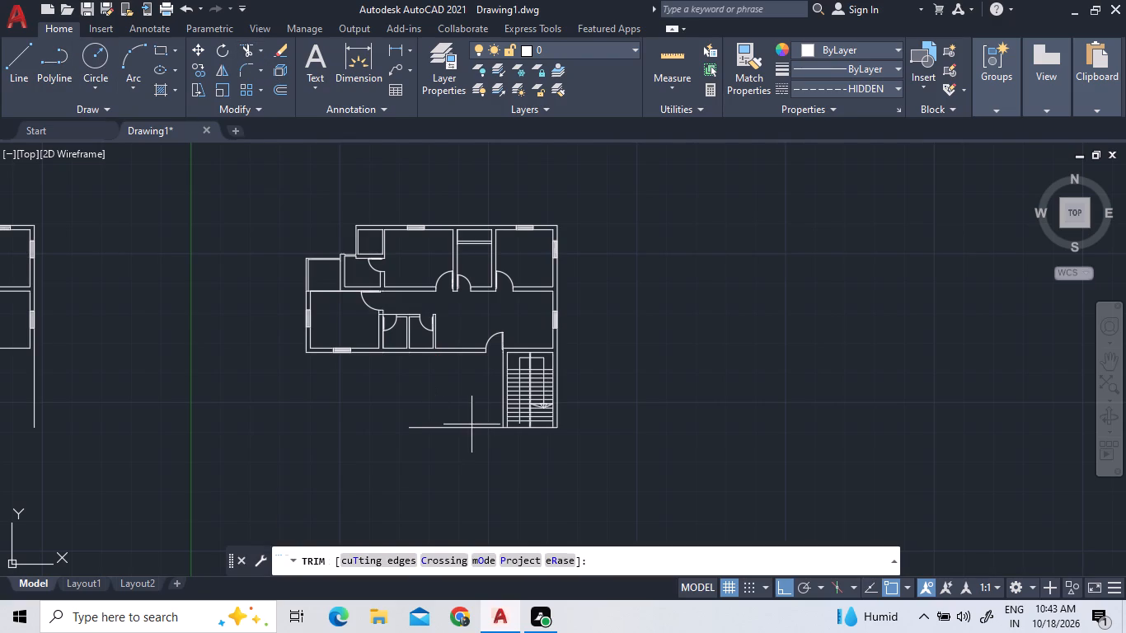
double_click(471, 447)
right_click(753, 304)
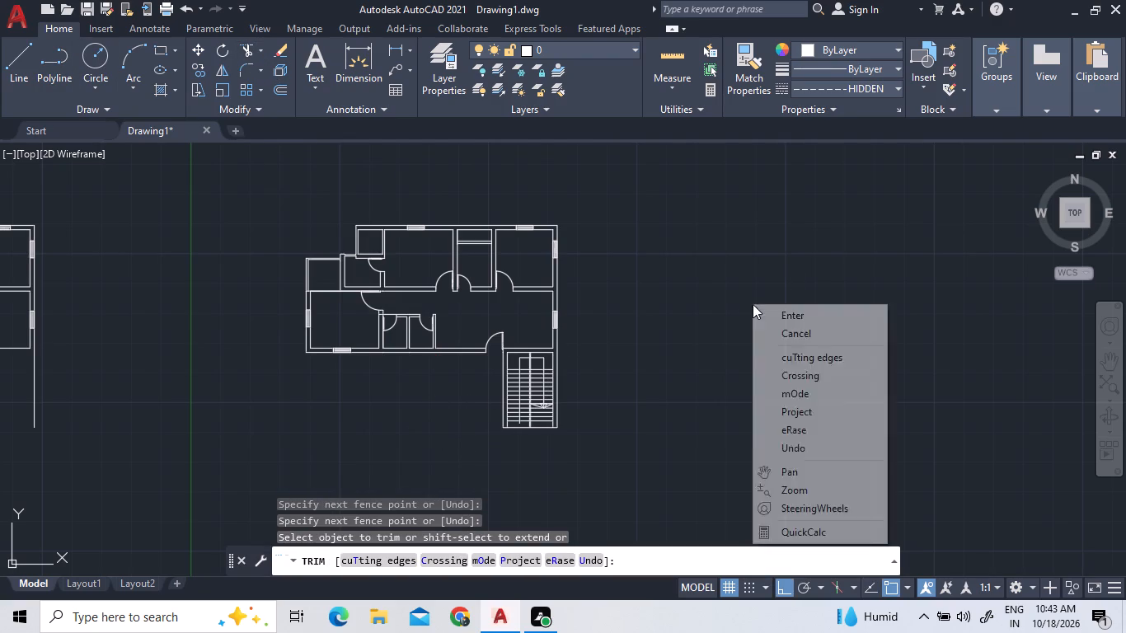
click(766, 316)
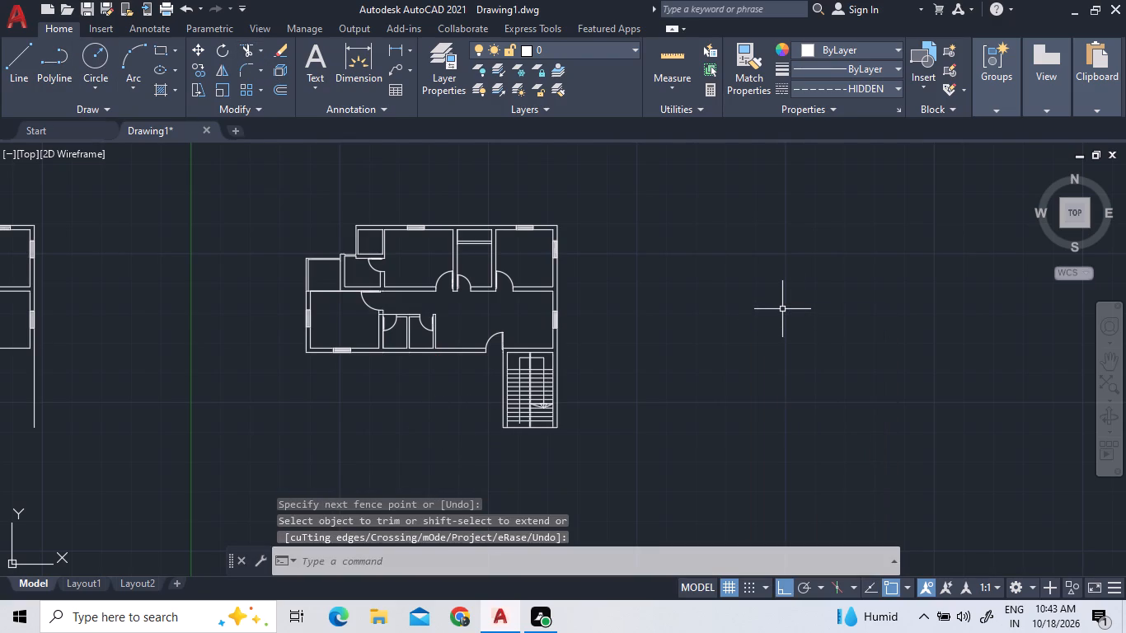
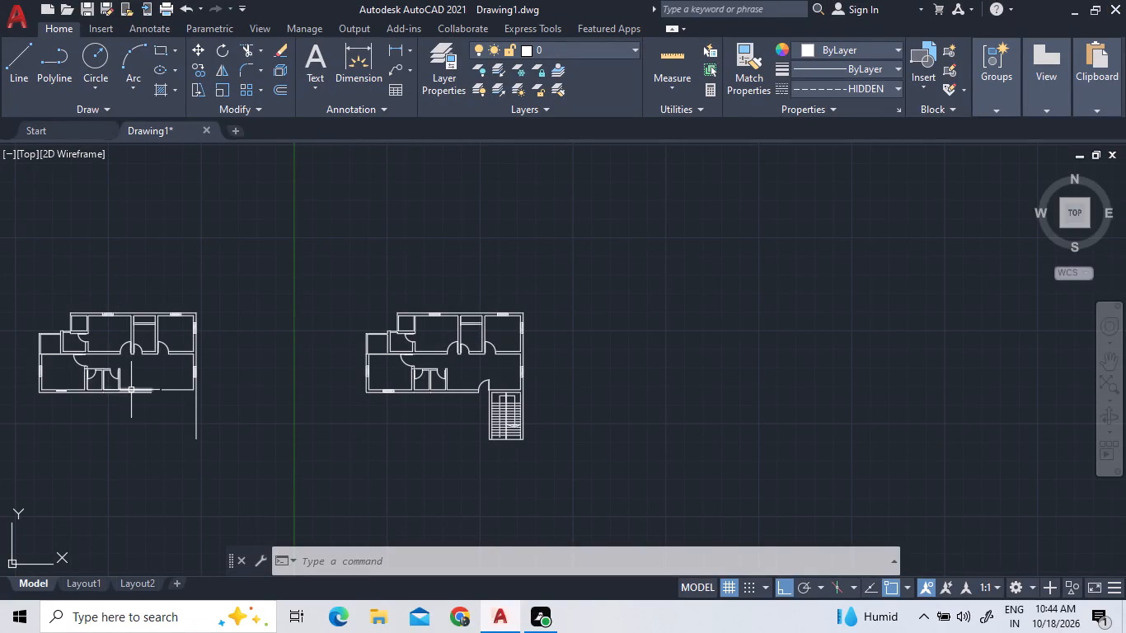
Rotate the copied floor plan beside the original by 270° about its top-right outer wall corner.
right_click(227, 398)
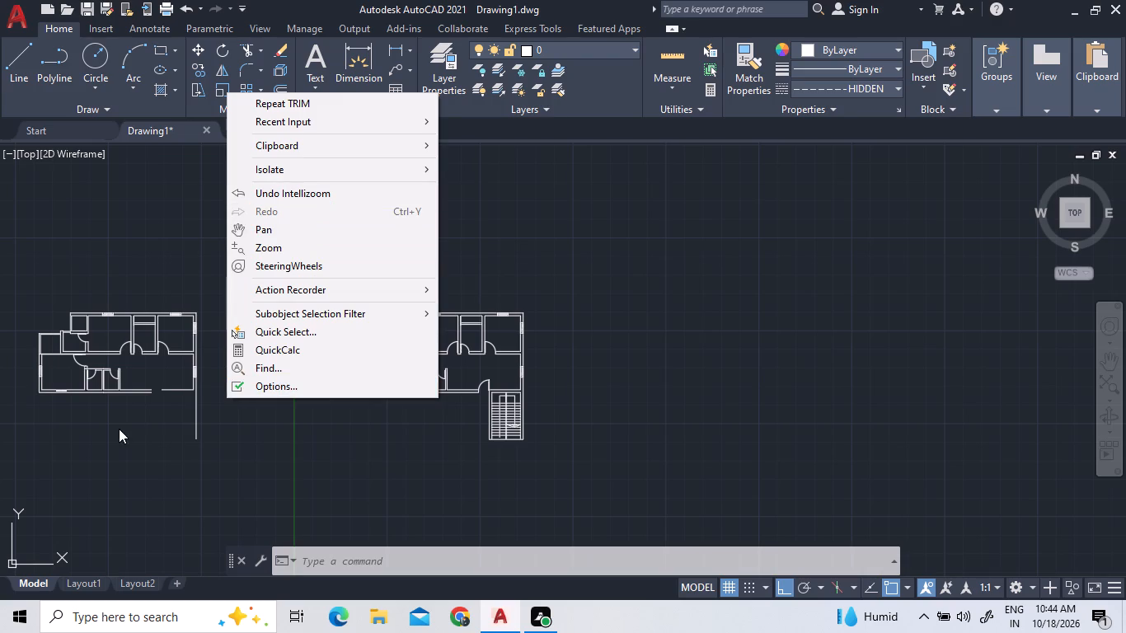
double_click(119, 429)
click(190, 435)
click(243, 410)
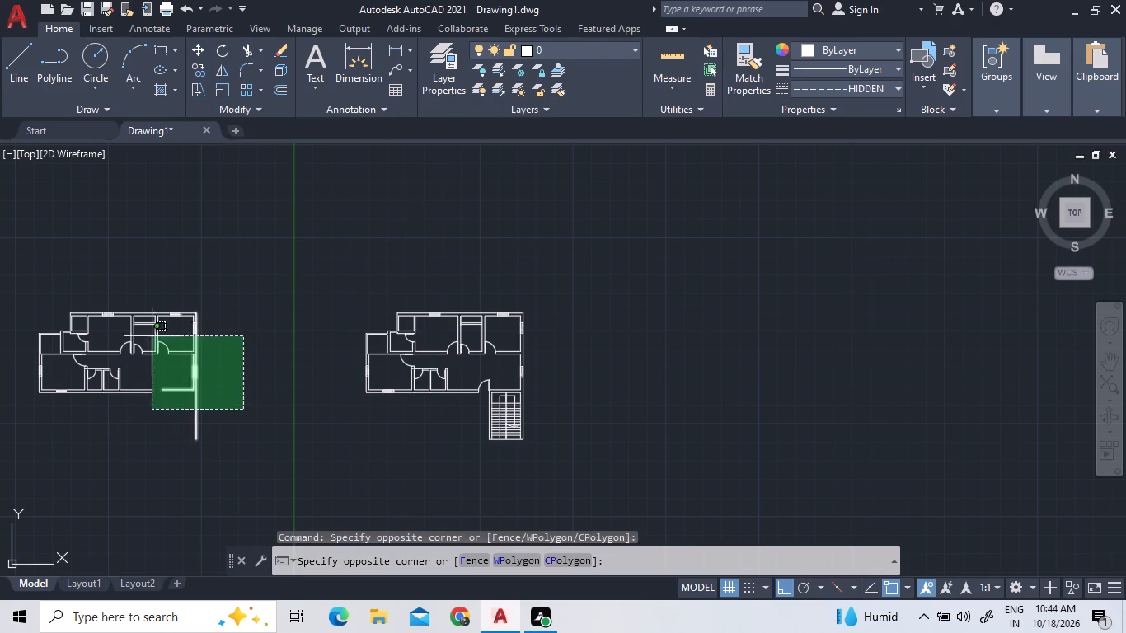
double_click(16, 287)
right_click(255, 257)
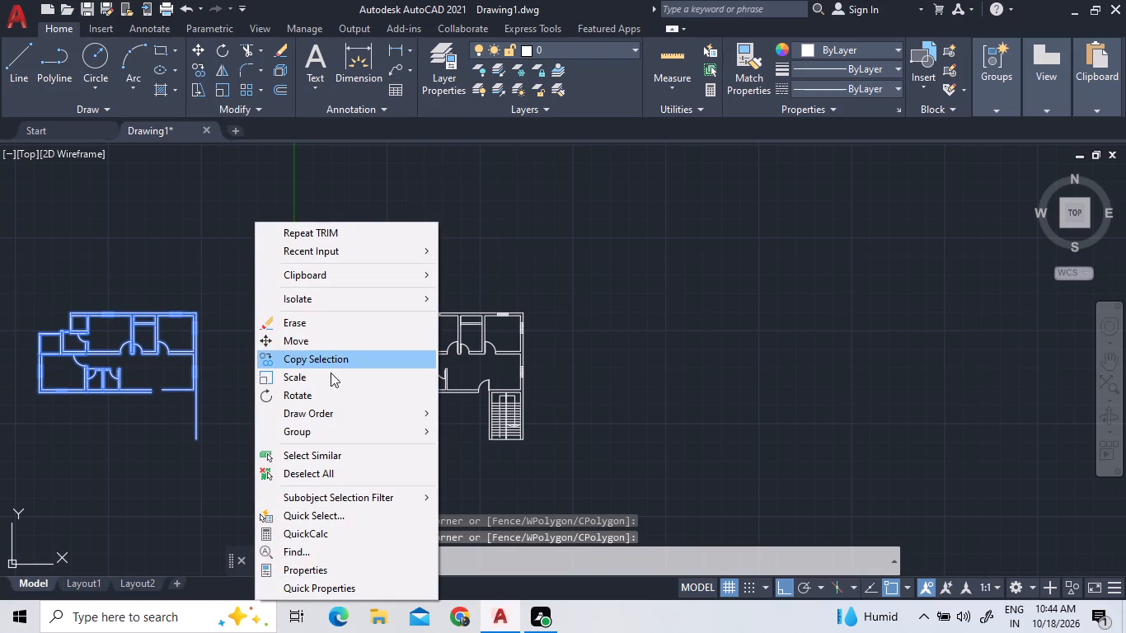
click(329, 399)
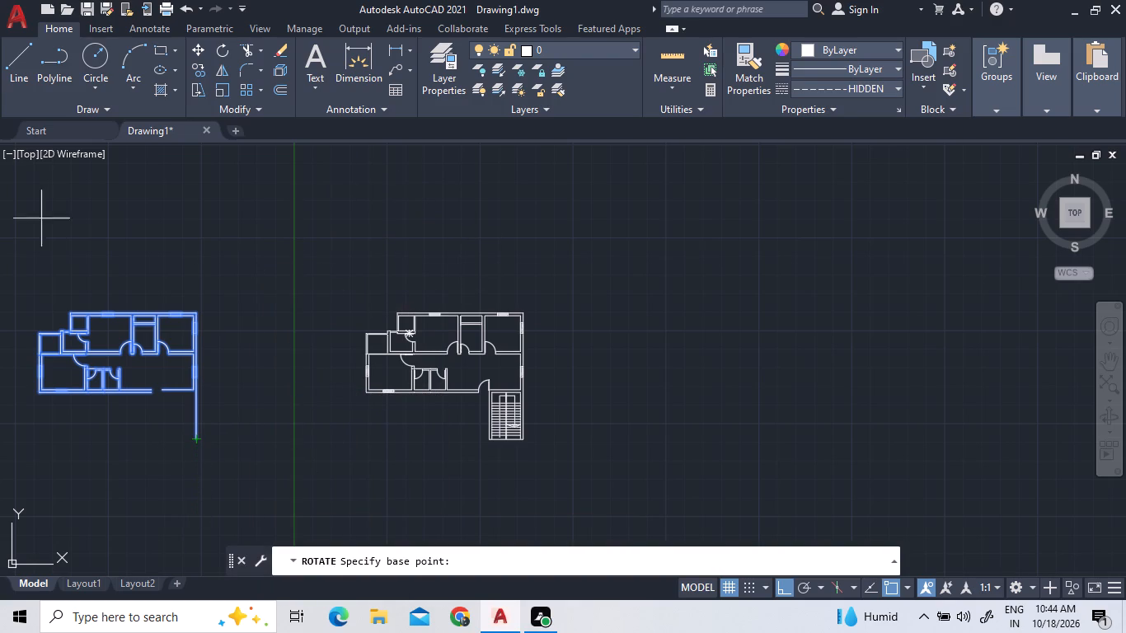
scroll(311, 311, down, 2)
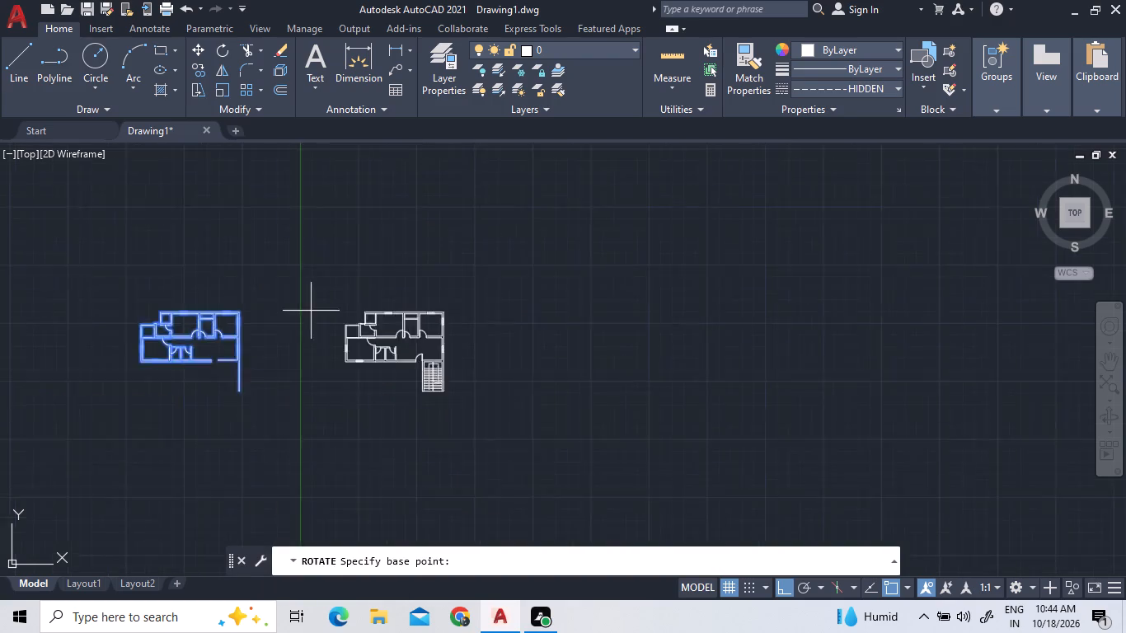
scroll(311, 311, down, 2)
scroll(224, 325, up, 3)
scroll(443, 304, up, 2)
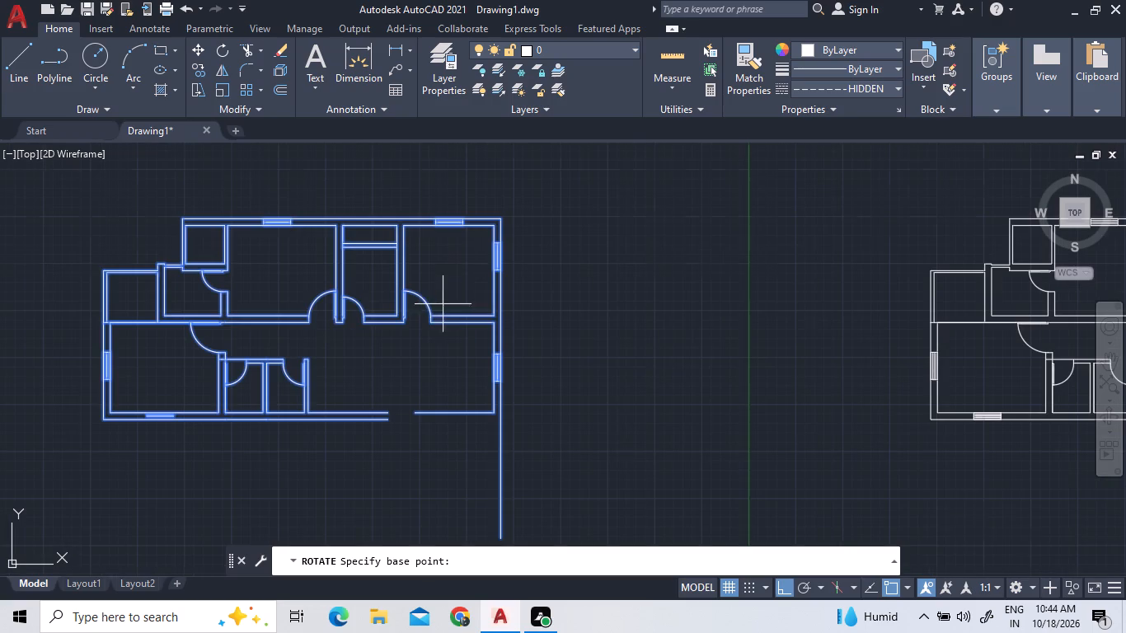
click(503, 216)
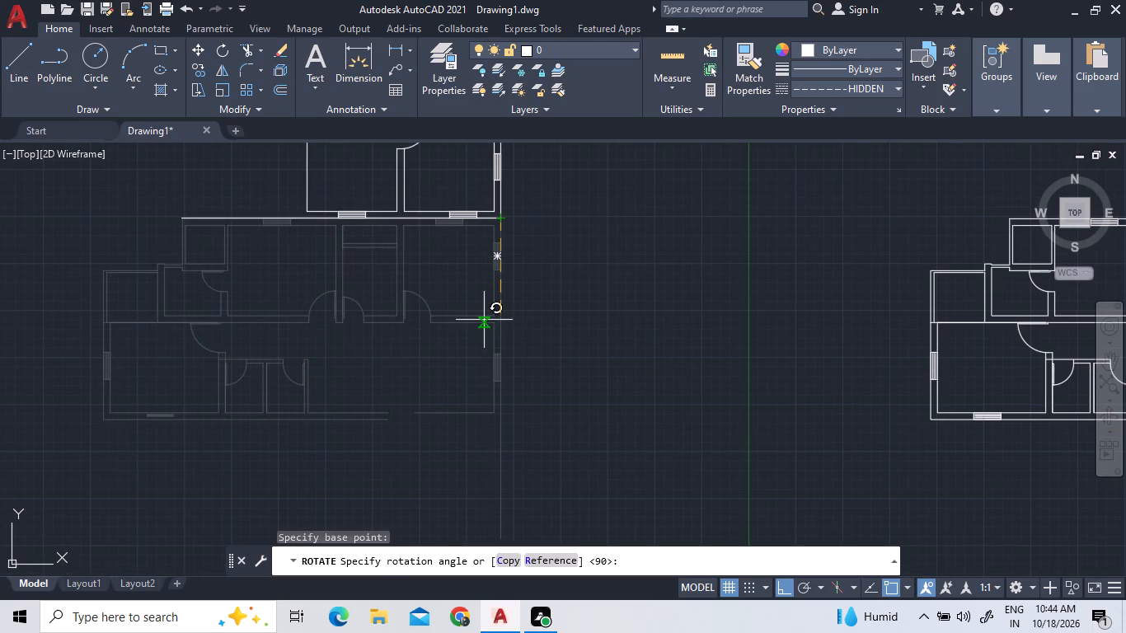
scroll(483, 260, down, 2)
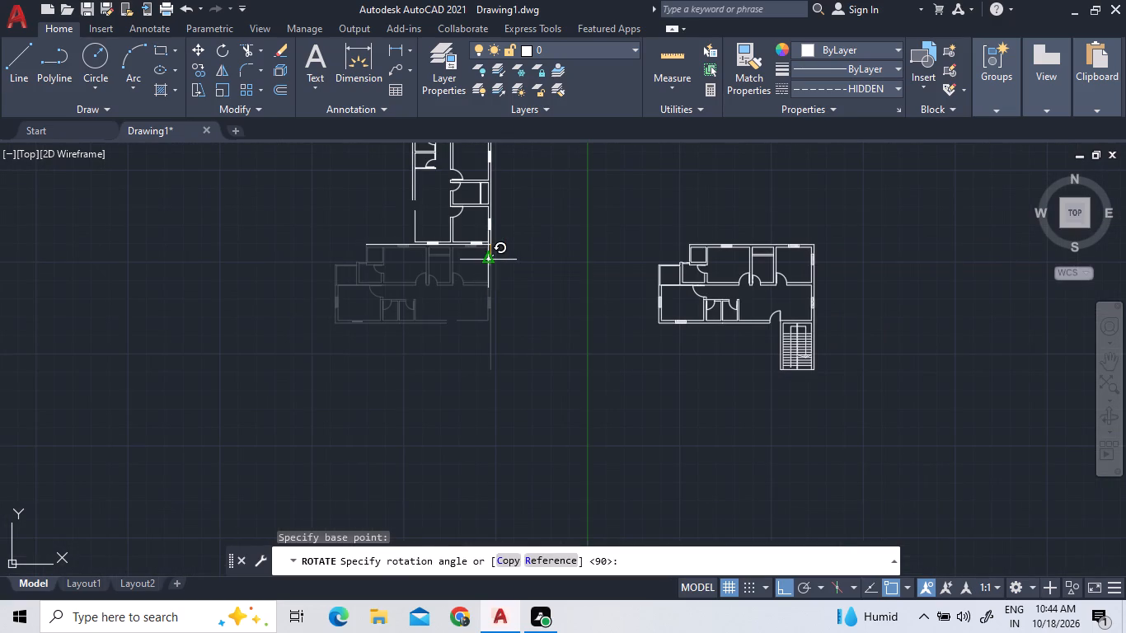
scroll(482, 249, down, 2)
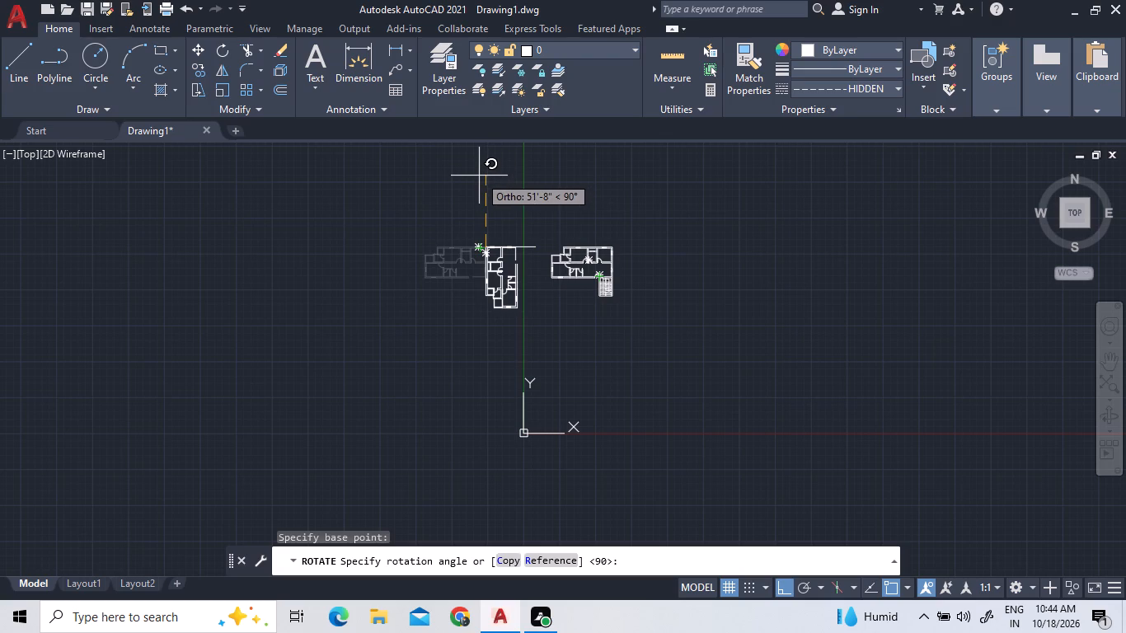
double_click(453, 331)
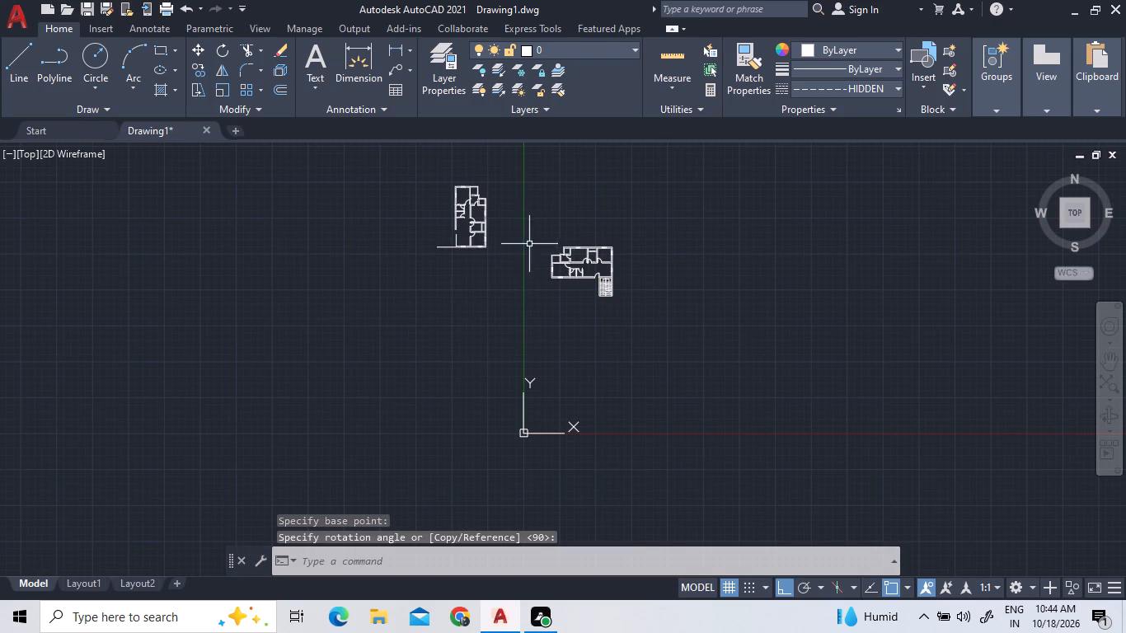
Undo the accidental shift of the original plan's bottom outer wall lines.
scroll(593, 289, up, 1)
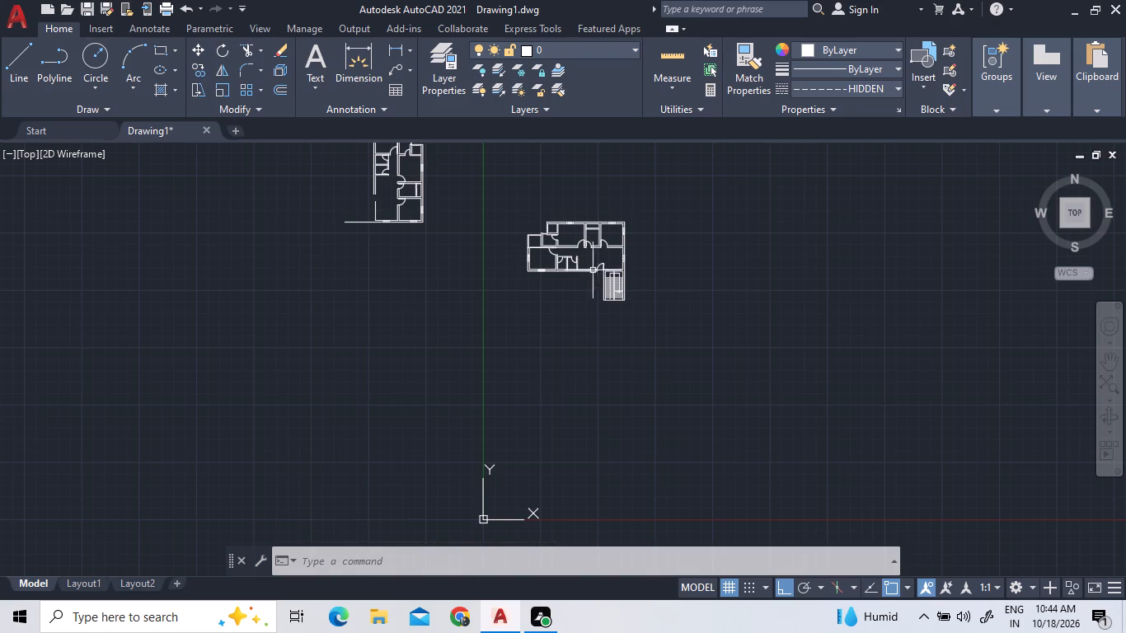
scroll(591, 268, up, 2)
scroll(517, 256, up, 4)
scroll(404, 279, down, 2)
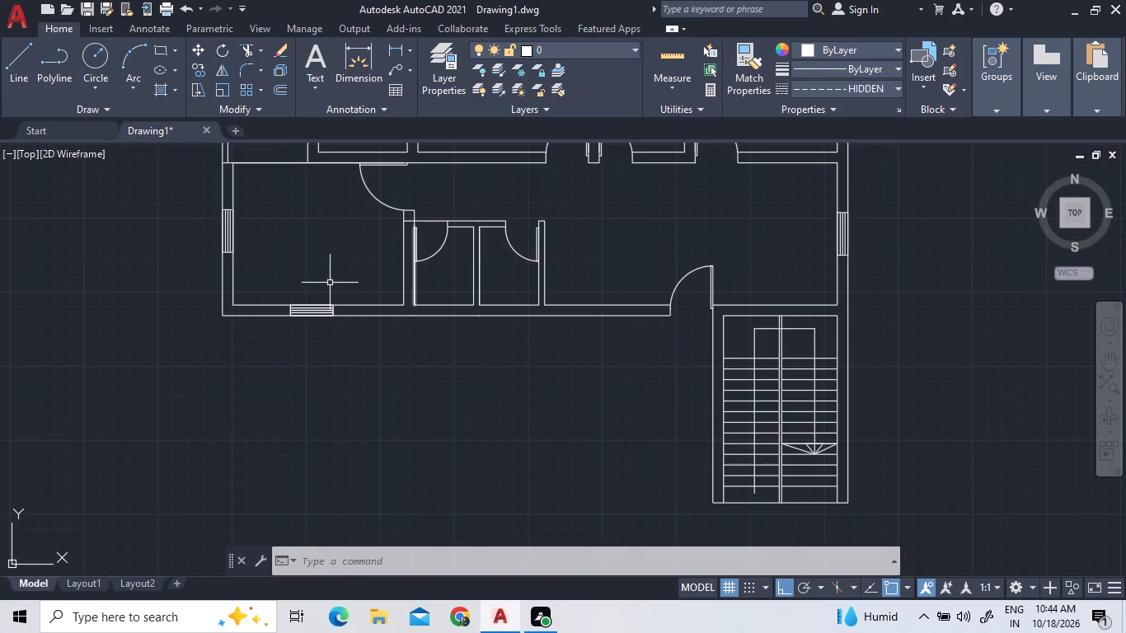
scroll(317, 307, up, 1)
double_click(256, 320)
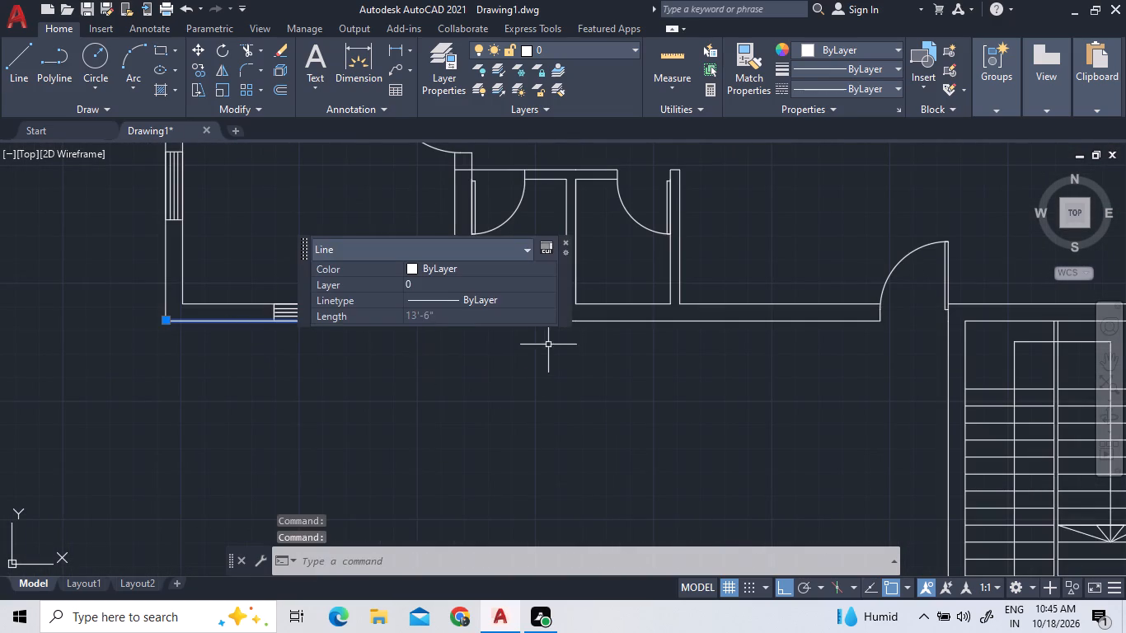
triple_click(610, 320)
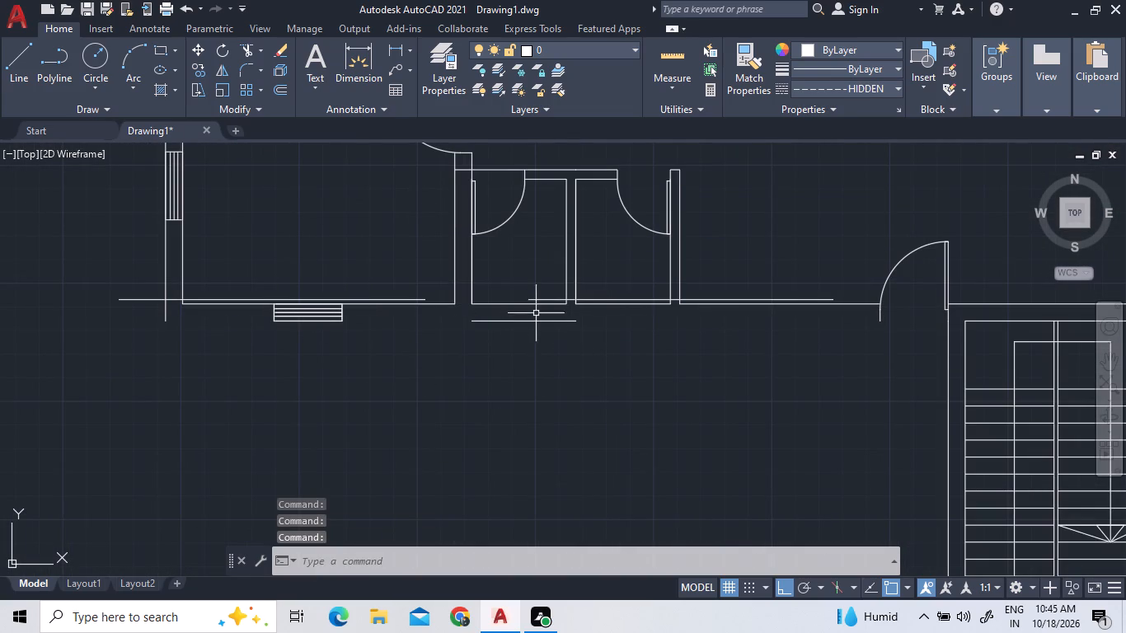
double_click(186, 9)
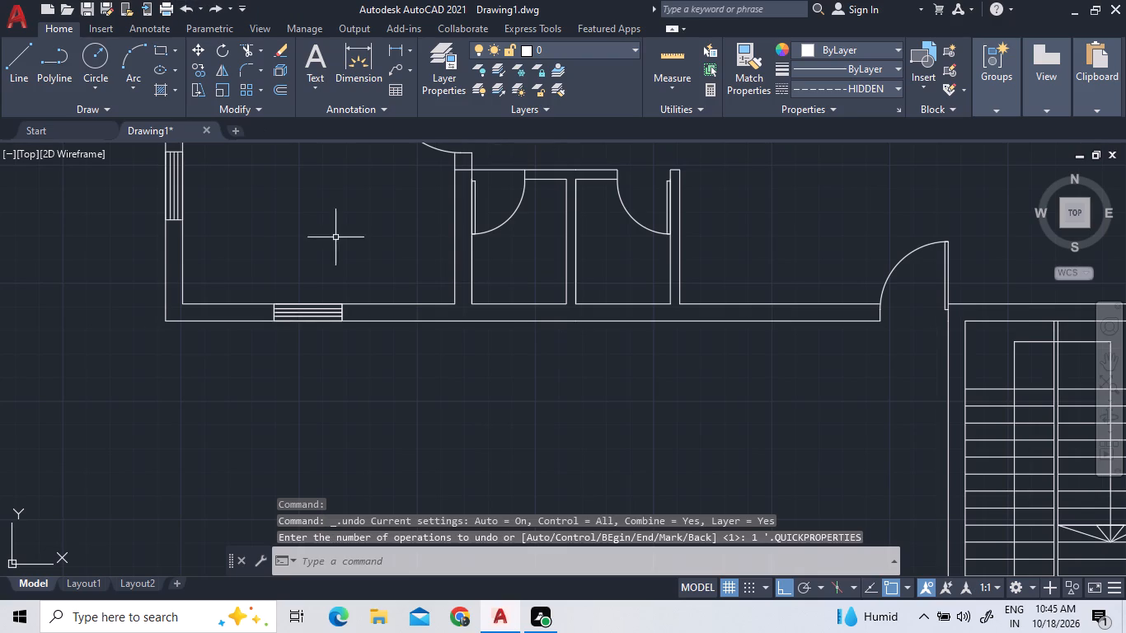
Join the three collinear outer line segments of the original plan's bottom wall into one line.
click(490, 321)
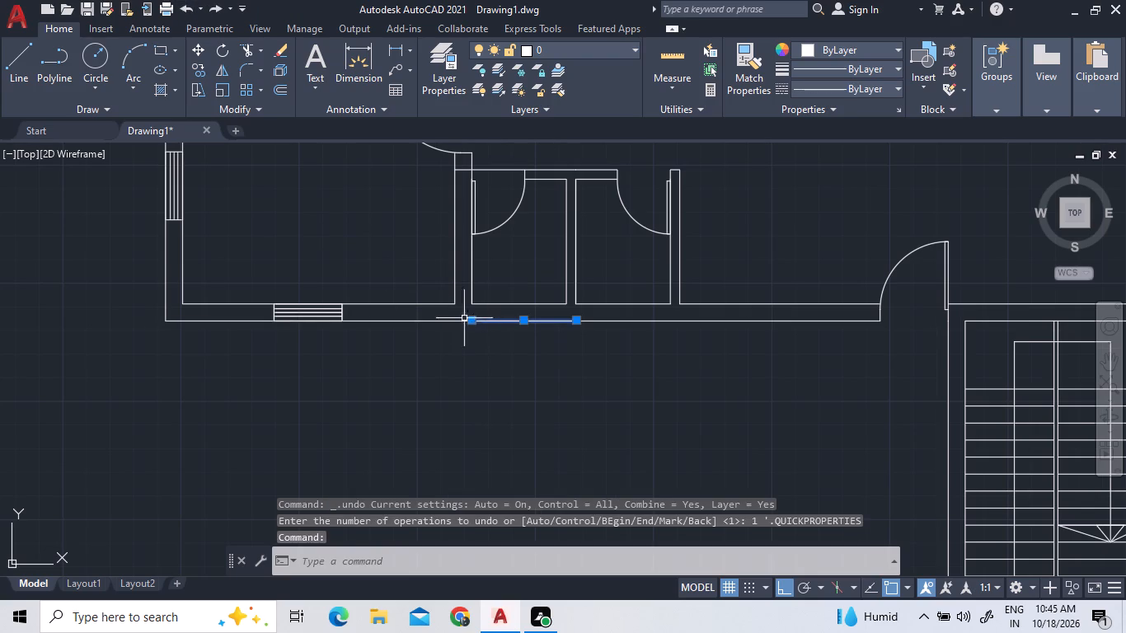
double_click(452, 319)
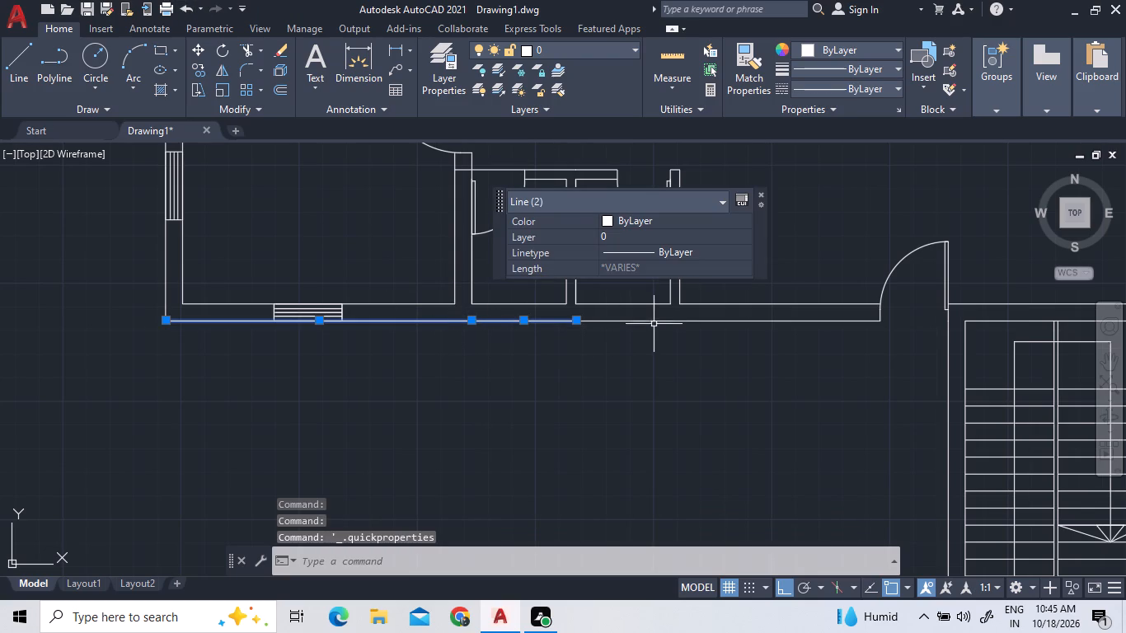
click(654, 320)
text(j)
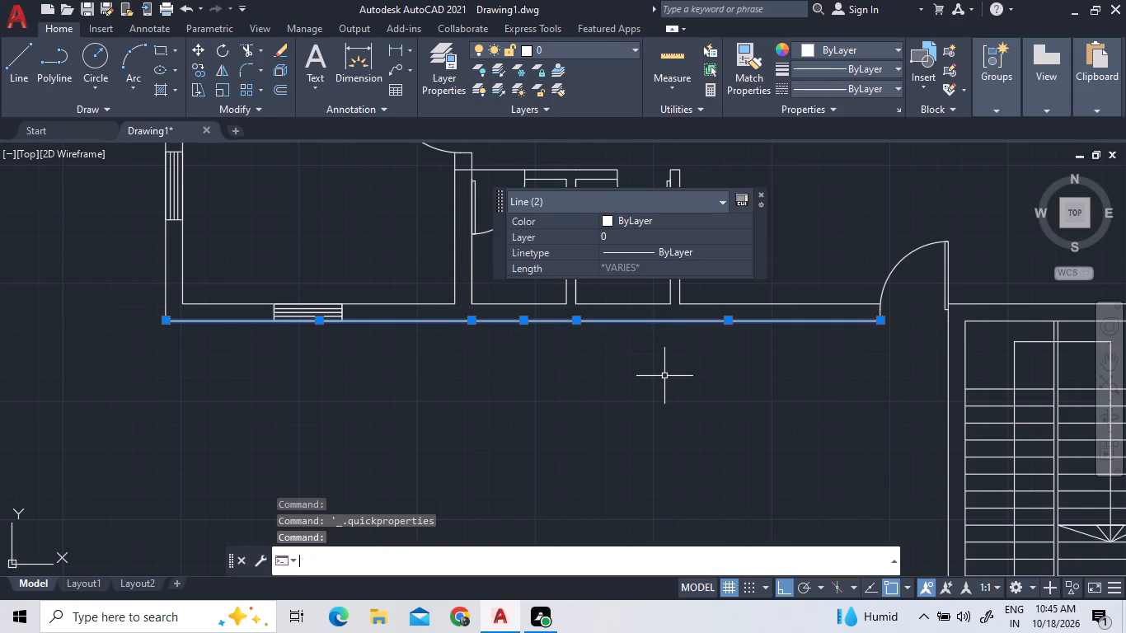
key(space)
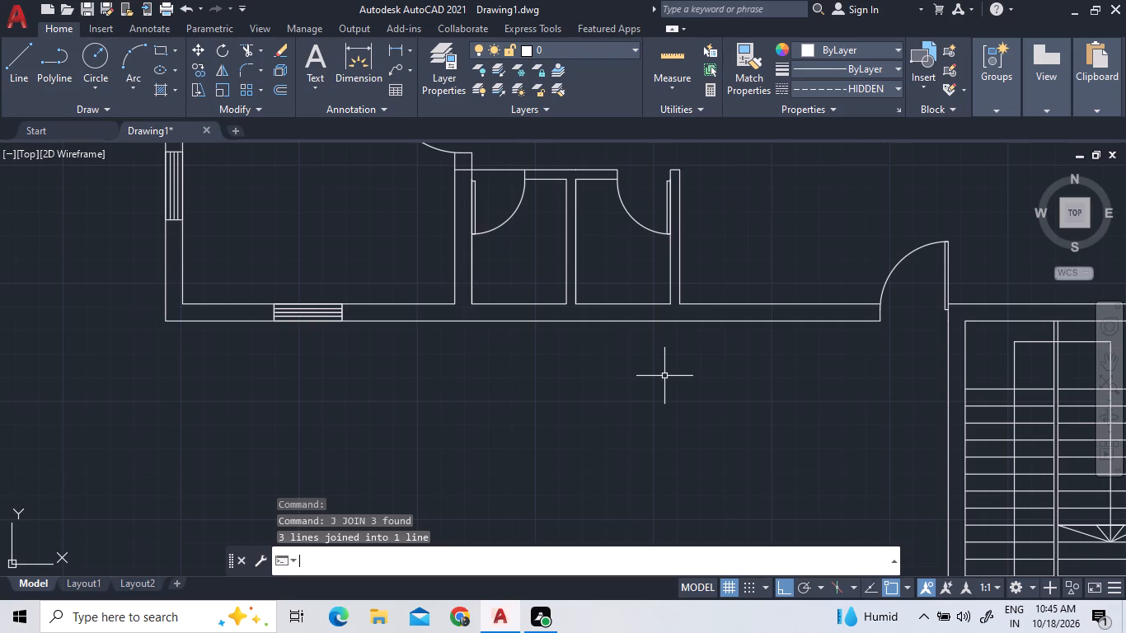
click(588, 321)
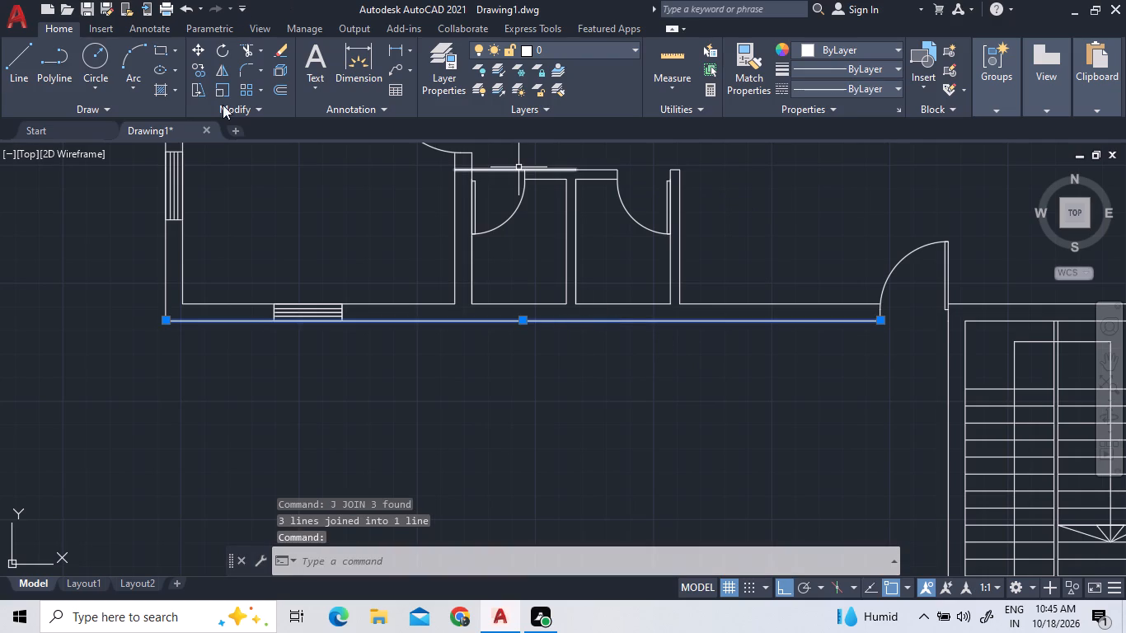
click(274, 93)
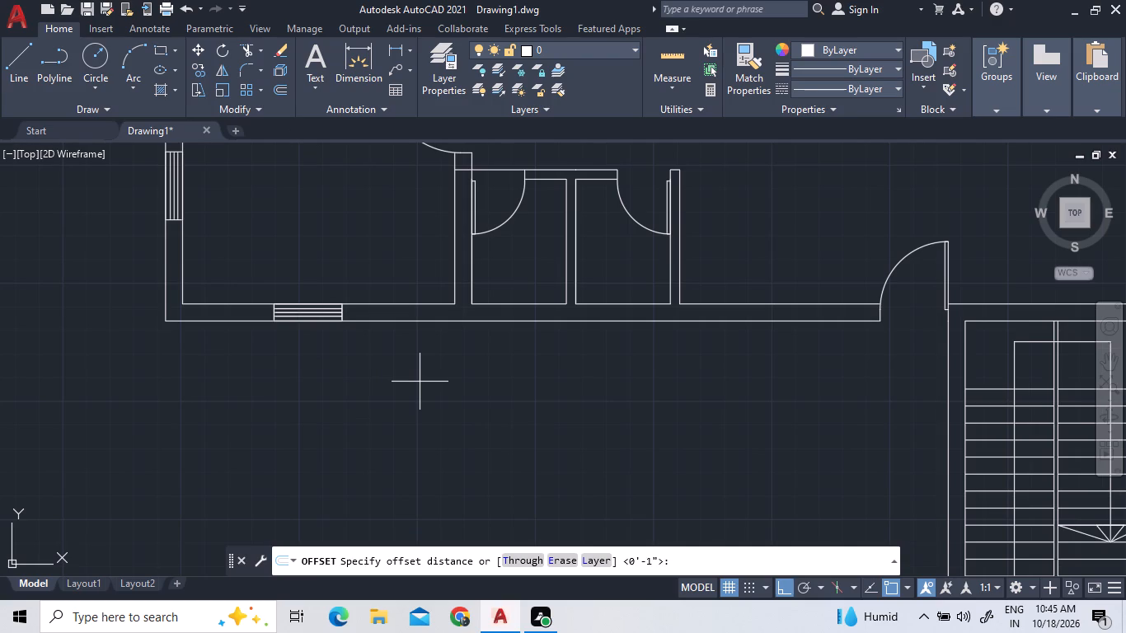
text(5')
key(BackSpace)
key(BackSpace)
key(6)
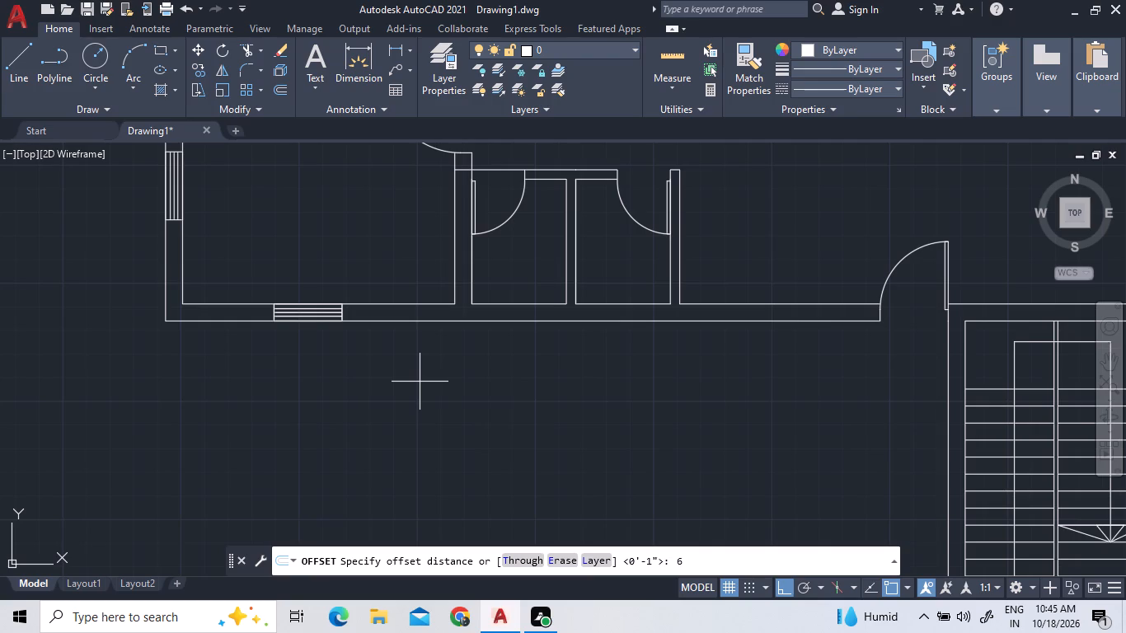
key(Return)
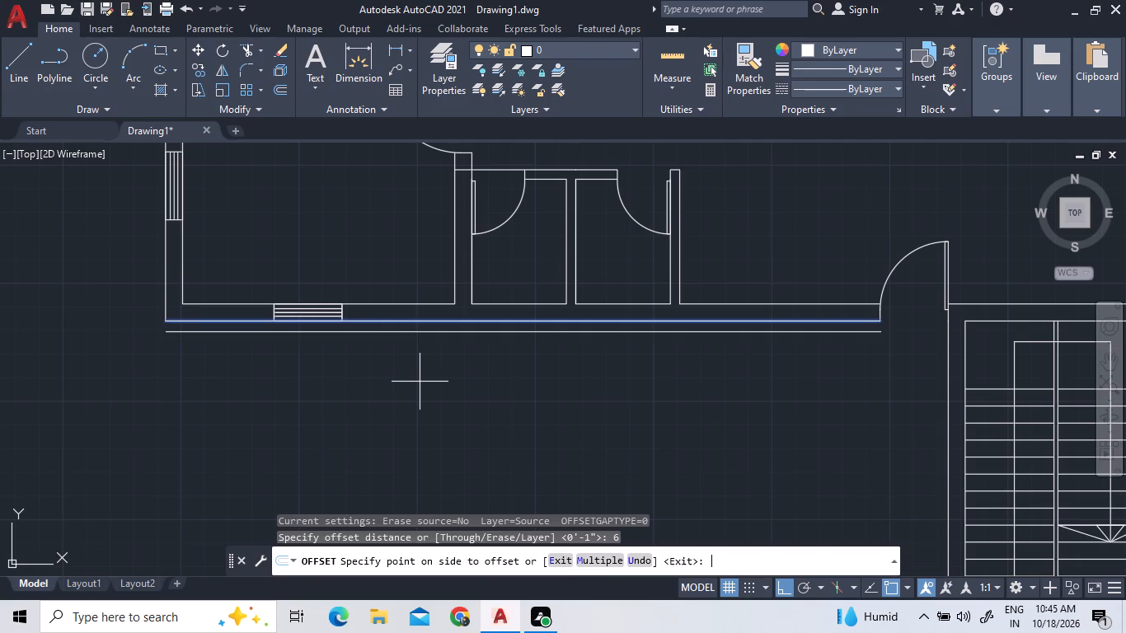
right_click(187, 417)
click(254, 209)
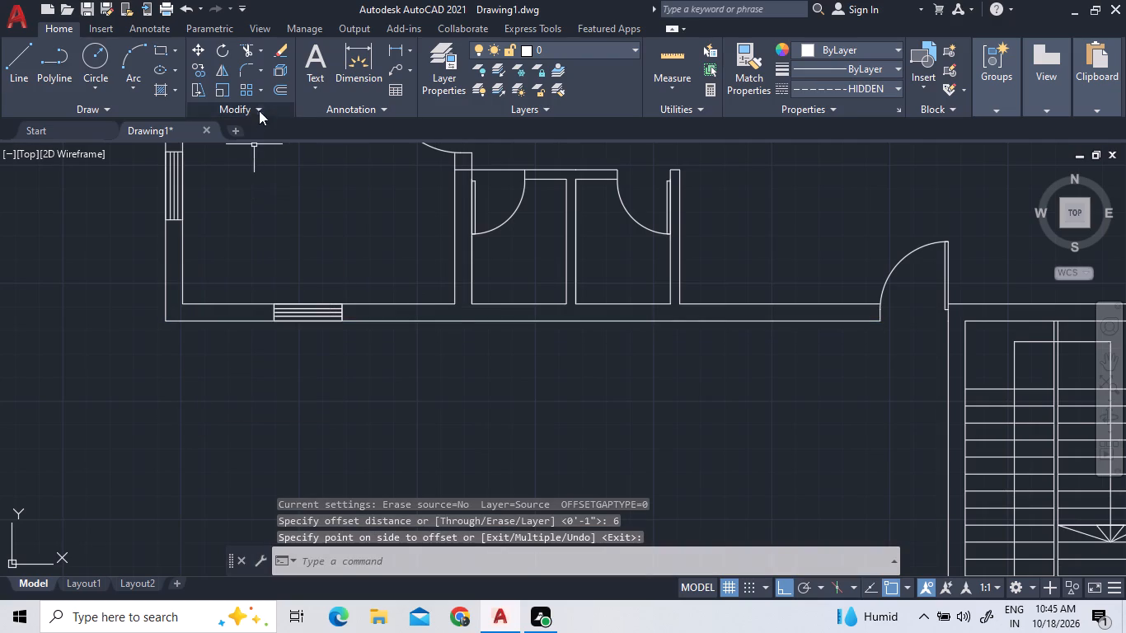
Offset the original plan's joined bottom outer wall line 6' downward, outside the building.
click(283, 89)
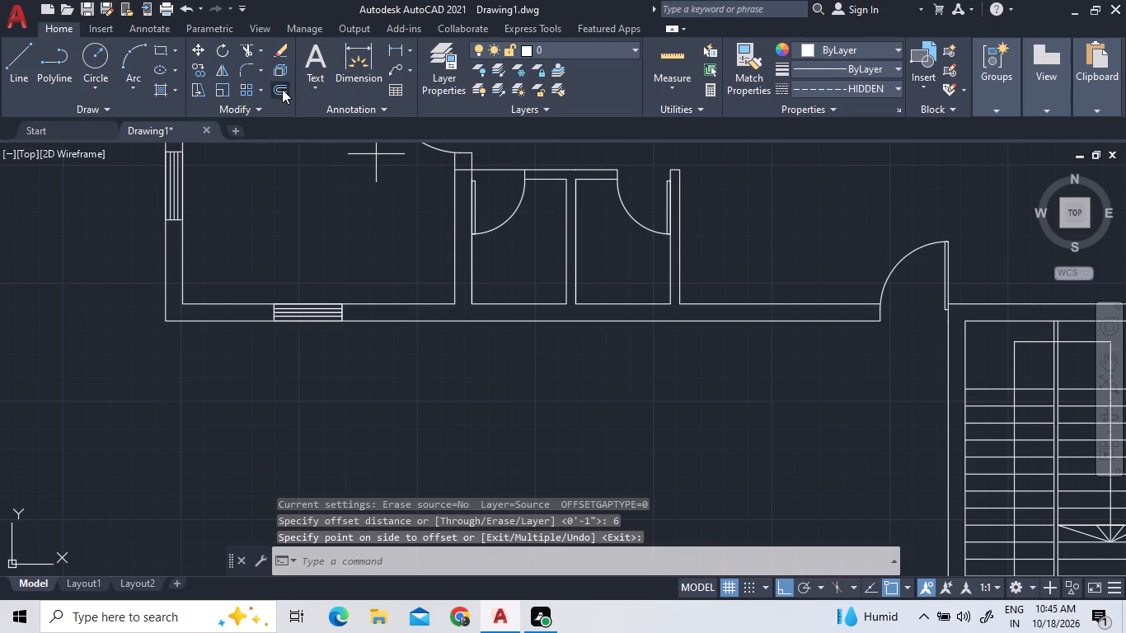
key(6)
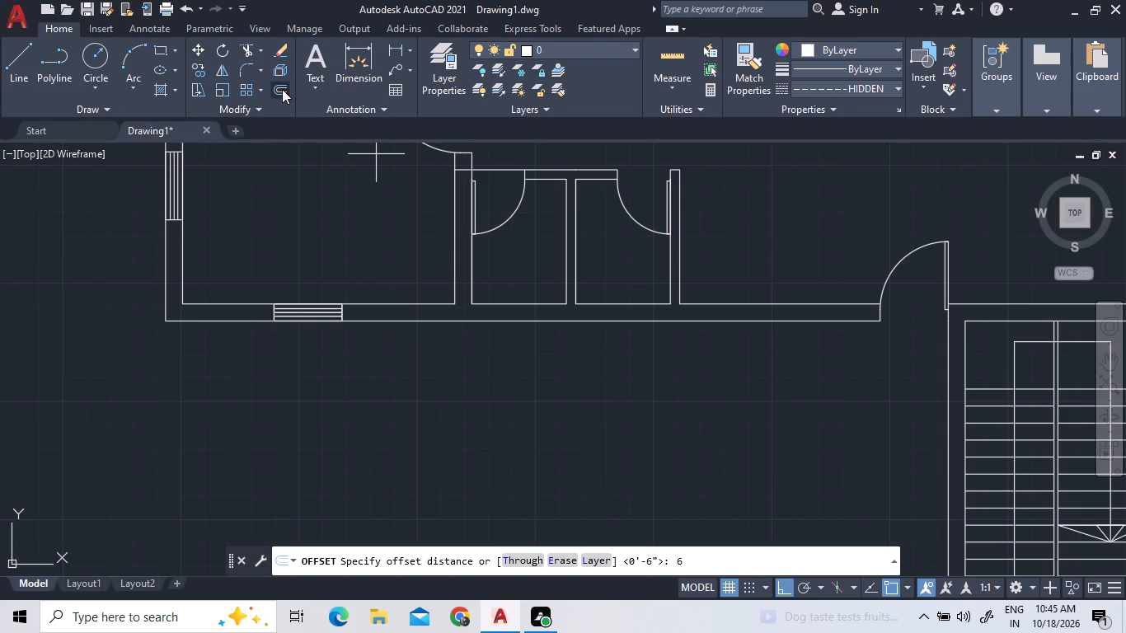
key(apostrophe)
key(Return)
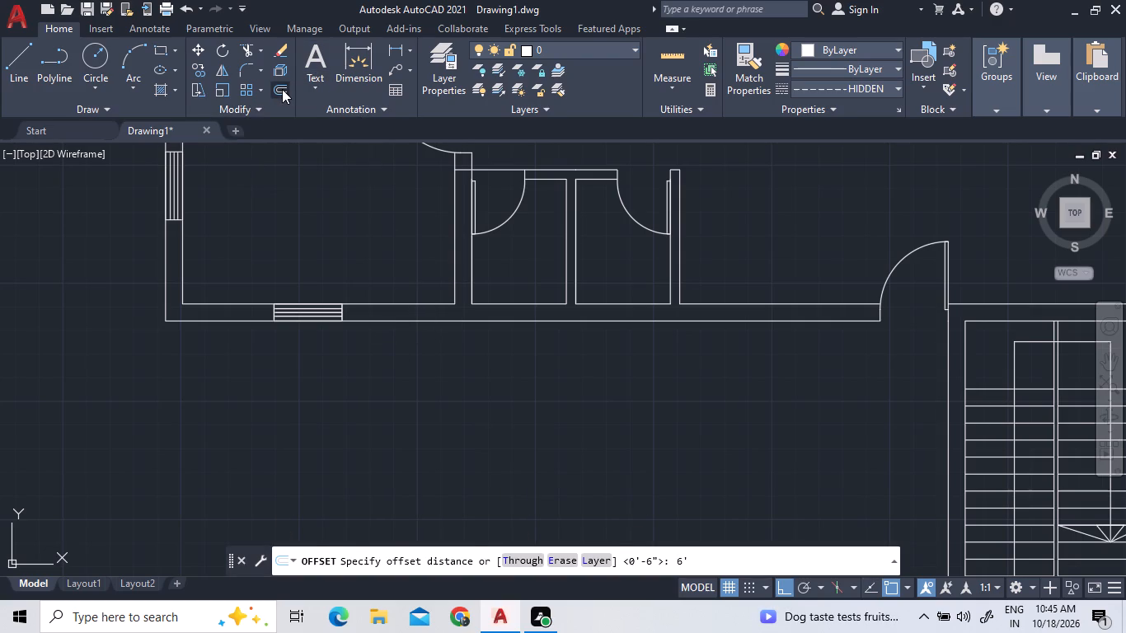
double_click(388, 321)
click(388, 367)
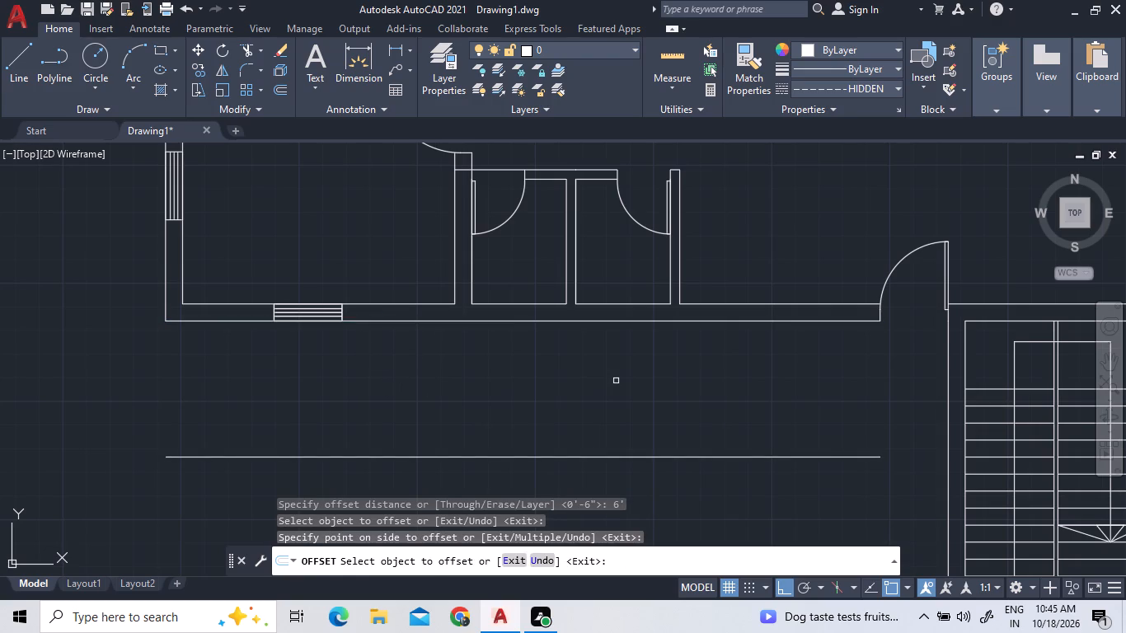
scroll(662, 335, down, 2)
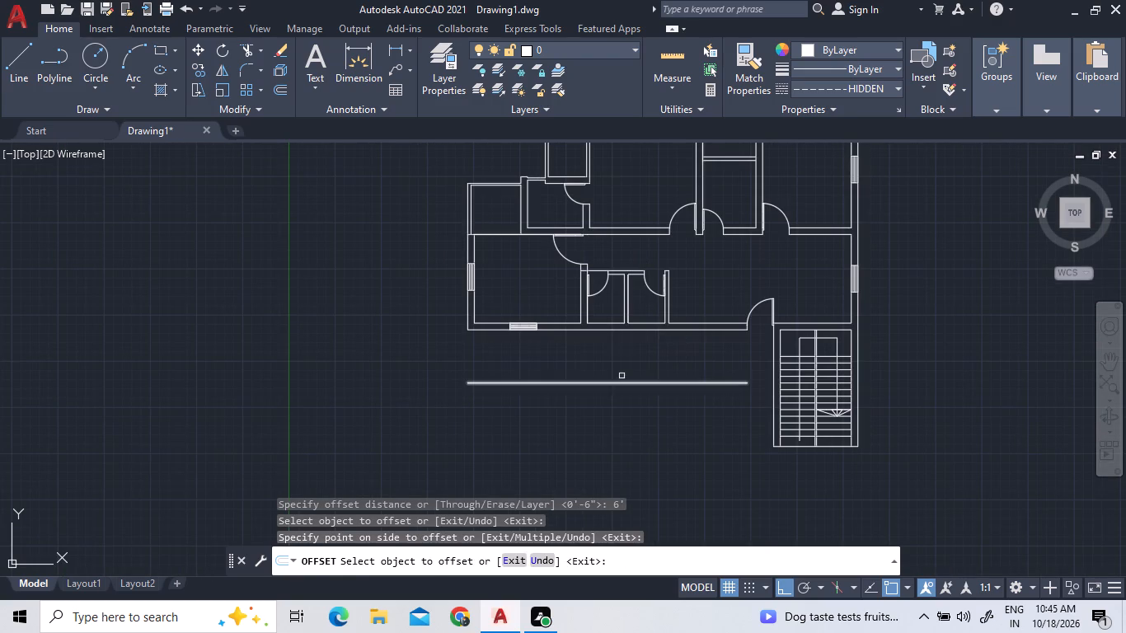
scroll(538, 345, down, 1)
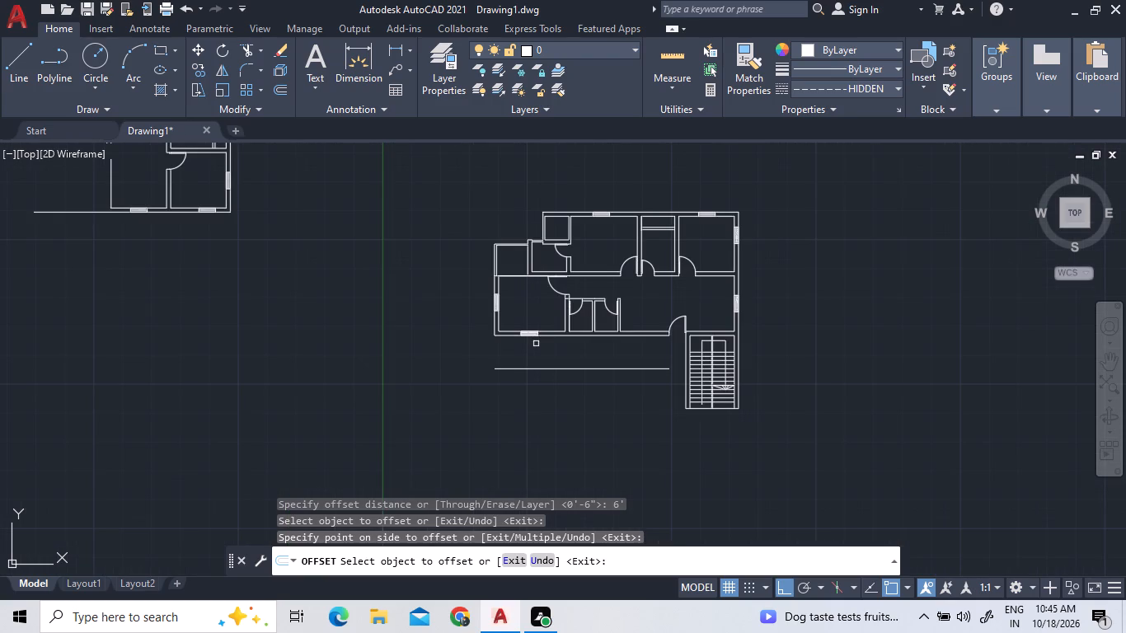
scroll(534, 349, down, 1)
scroll(411, 321, down, 2)
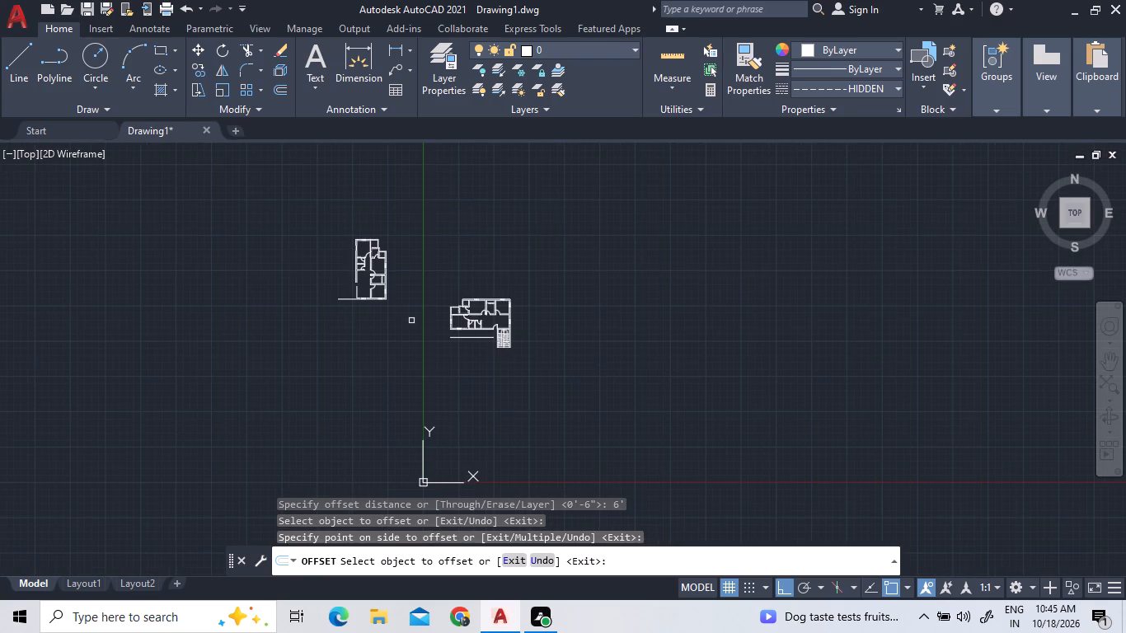
right_click(411, 274)
click(419, 278)
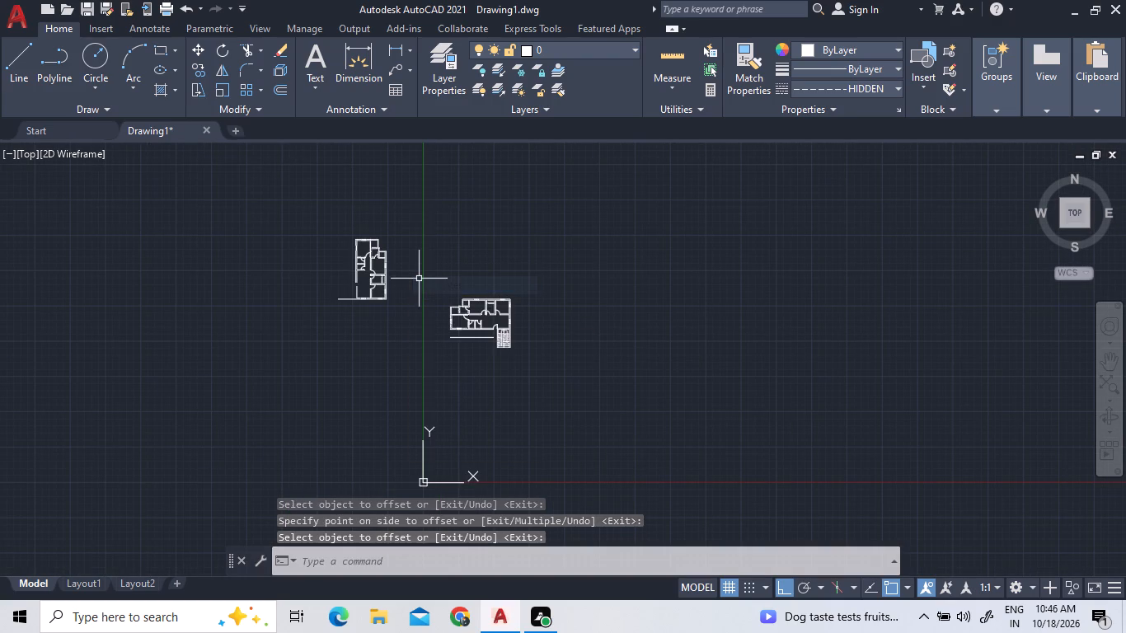
scroll(403, 293, up, 2)
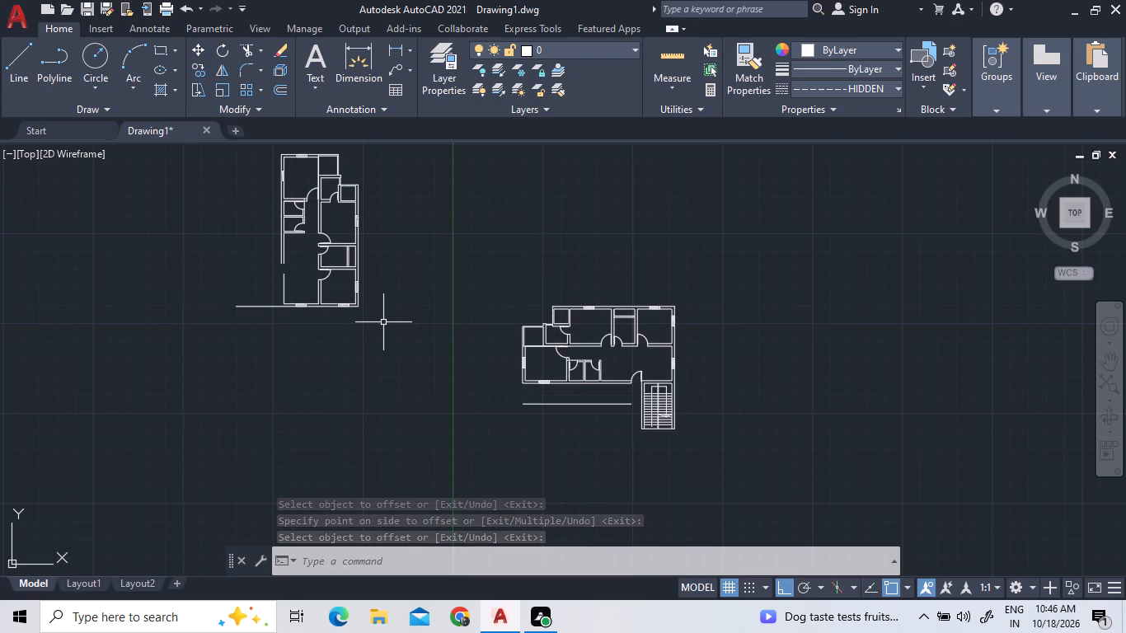
Extend the rotated copy's two left outer wall lines down across the opening to the bottom wall.
scroll(301, 286, up, 3)
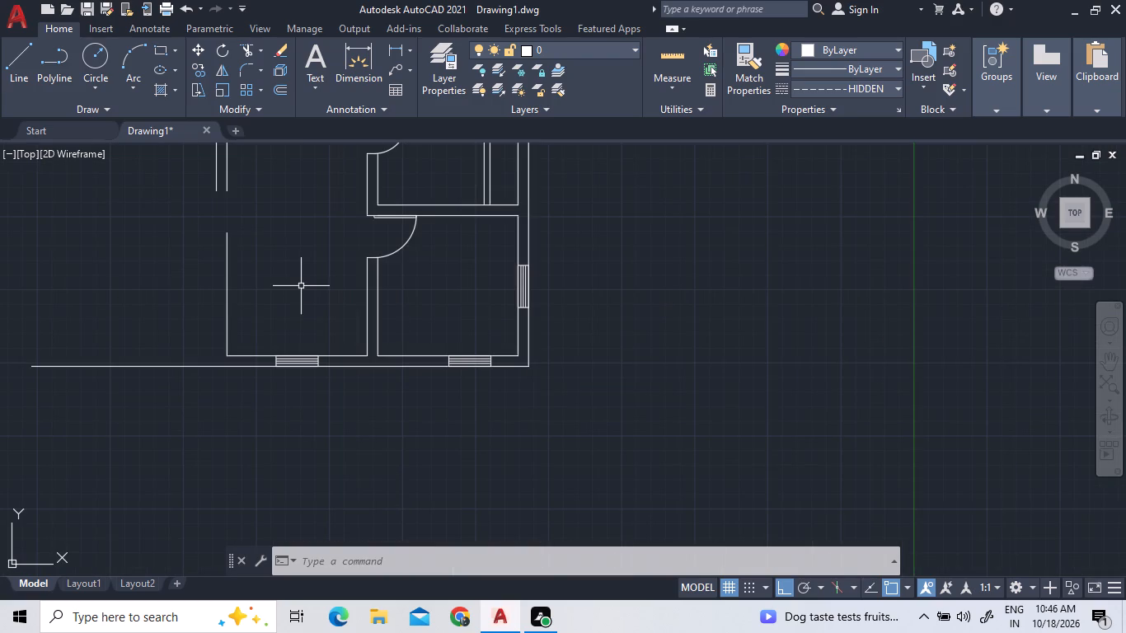
click(261, 53)
double_click(269, 119)
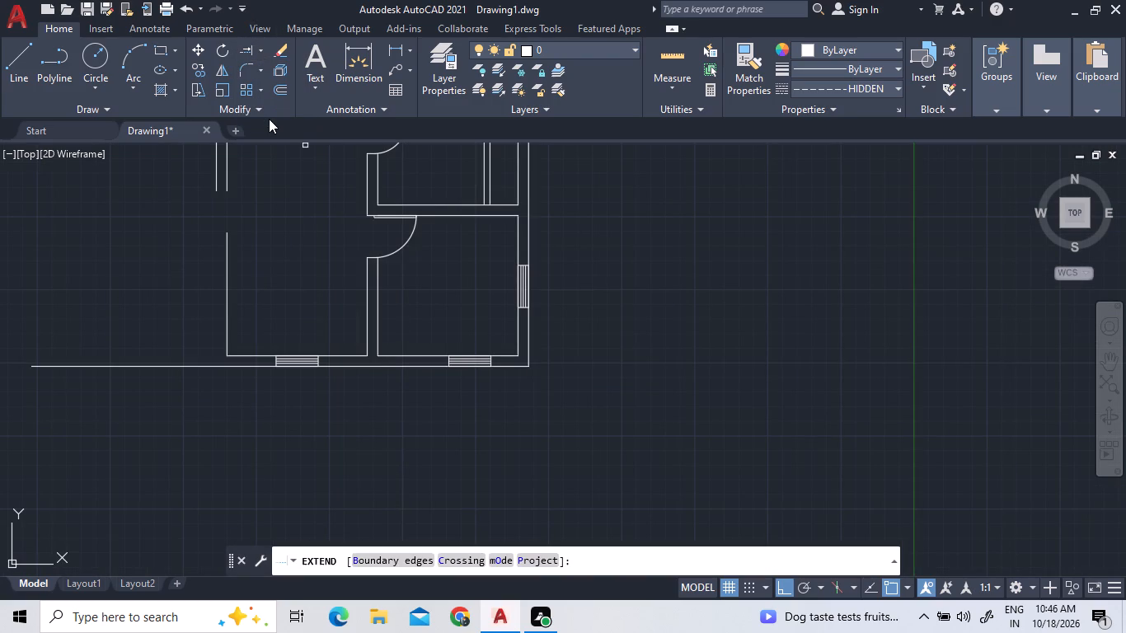
click(271, 189)
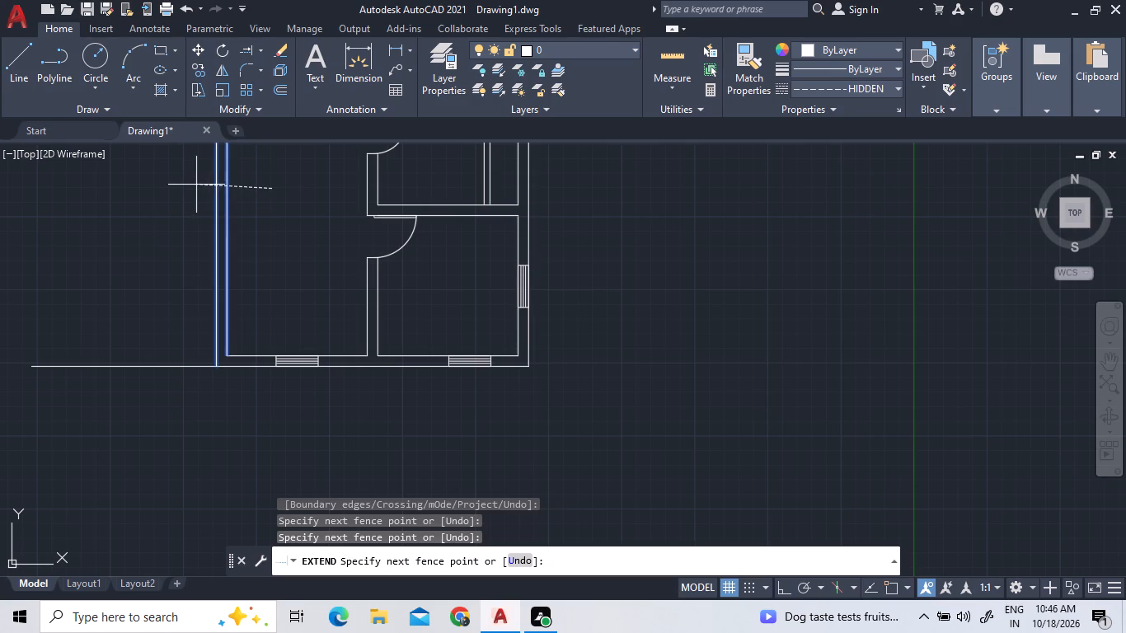
double_click(193, 183)
right_click(193, 253)
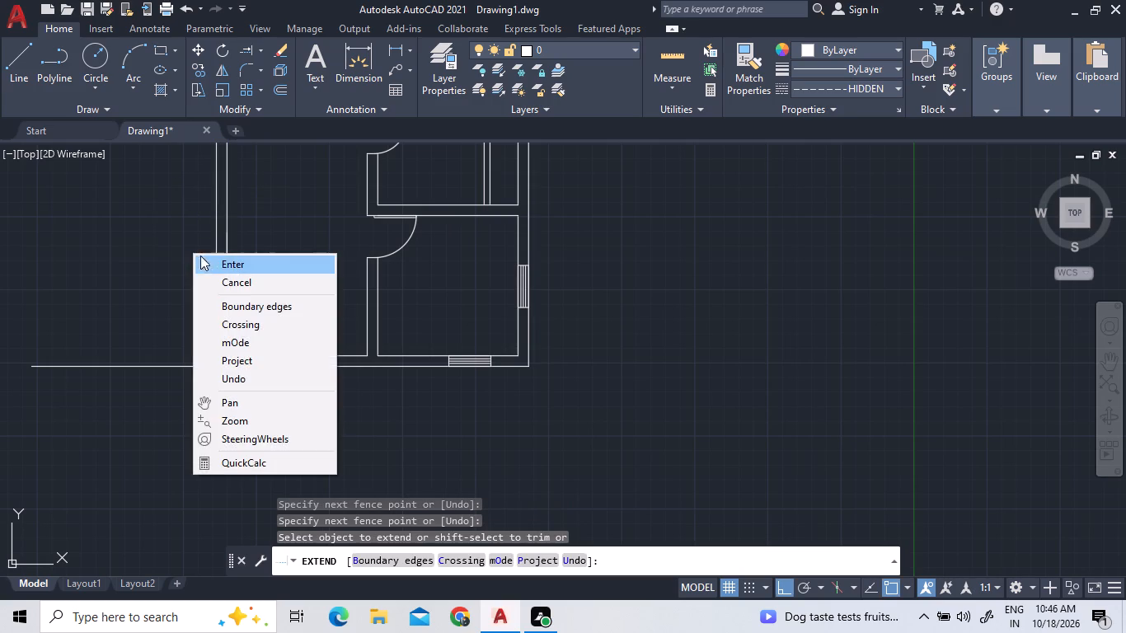
click(209, 262)
Trim the rotated copy's bottom outer wall line where it overhangs beyond the left outer wall.
click(247, 45)
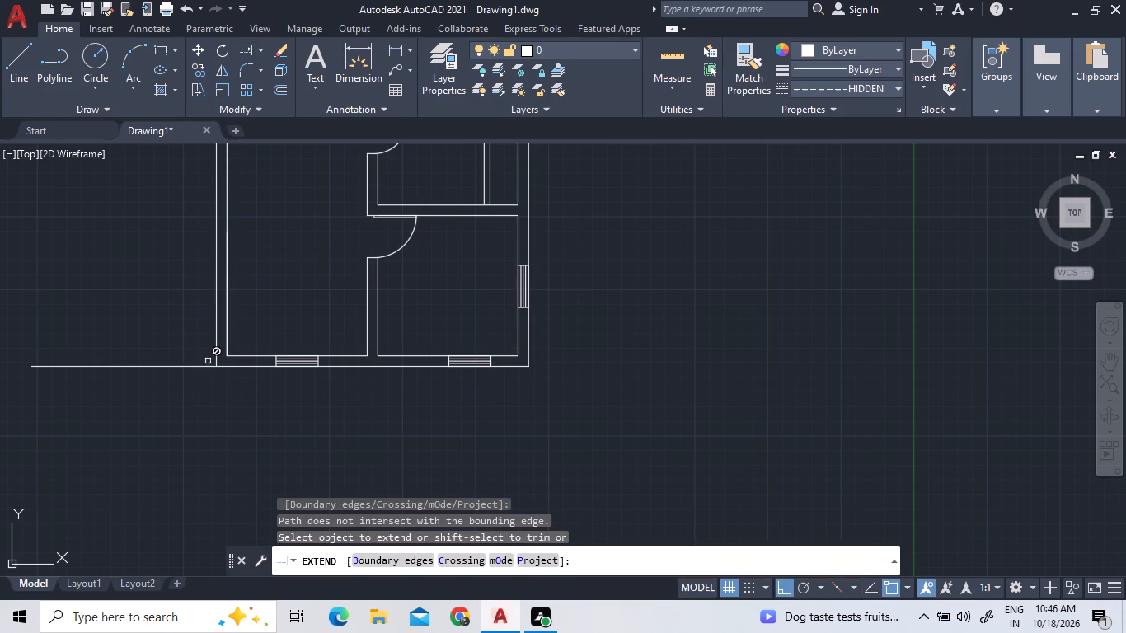
click(264, 50)
click(268, 83)
click(155, 363)
double_click(156, 382)
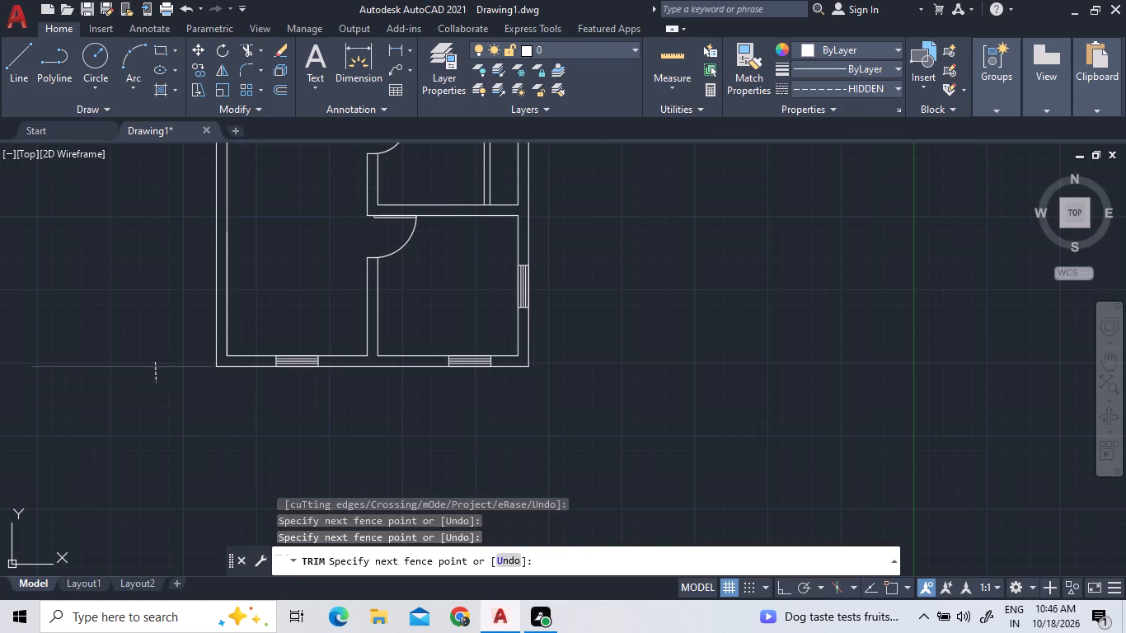
right_click(161, 321)
click(168, 326)
Mirror the whole rotated floor plan about its right outer wall line, keeping the source objects.
scroll(164, 303, down, 2)
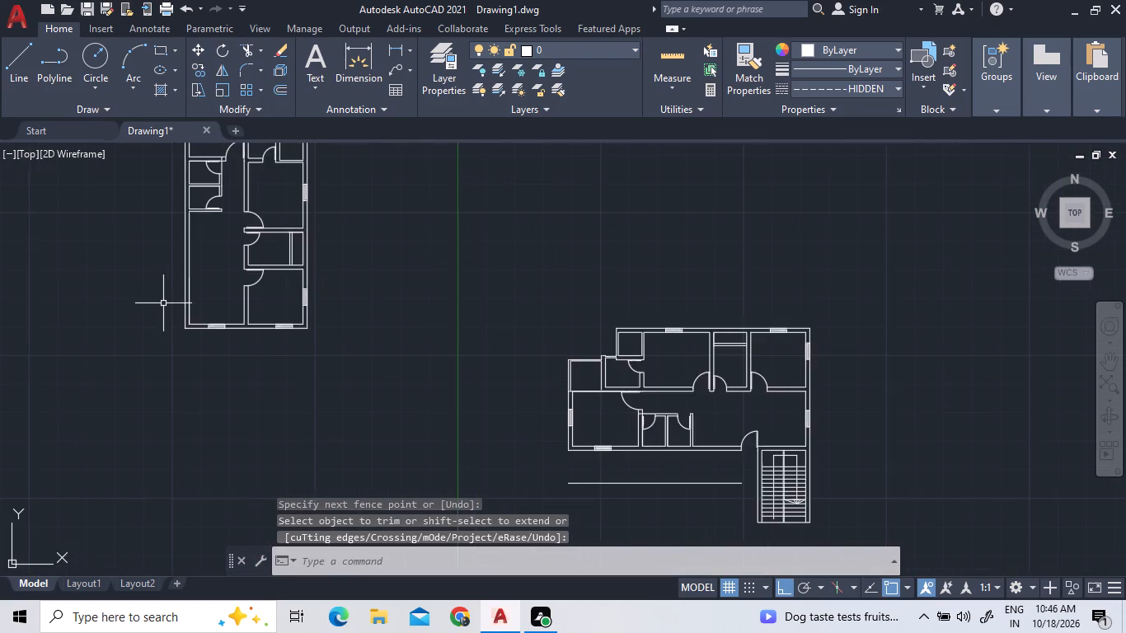
scroll(162, 312, down, 1)
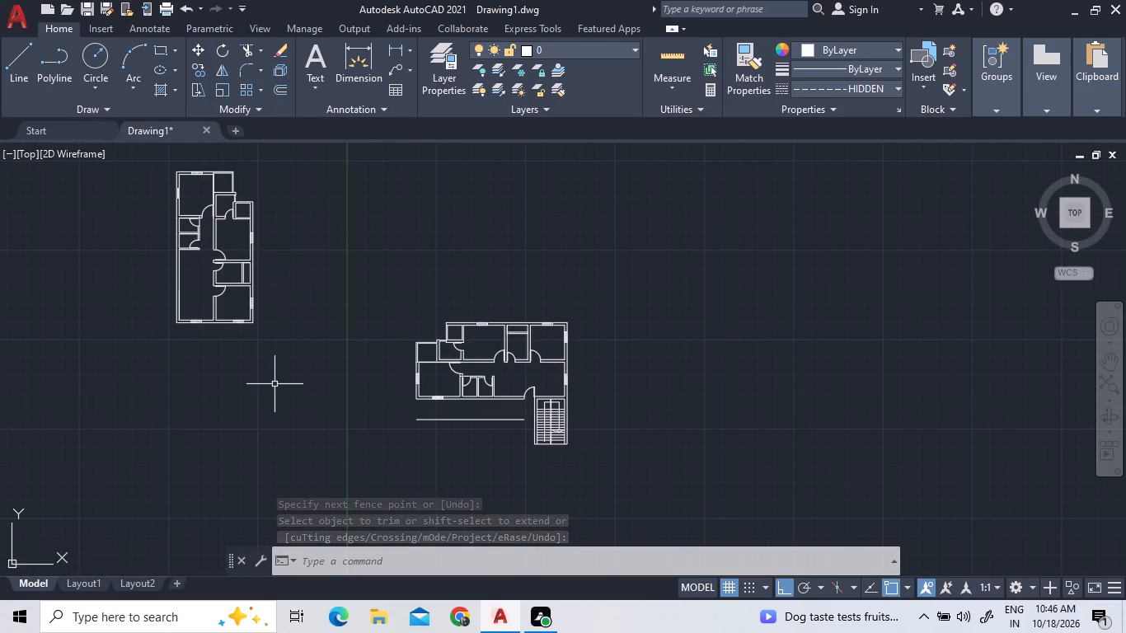
scroll(298, 355, down, 1)
click(298, 355)
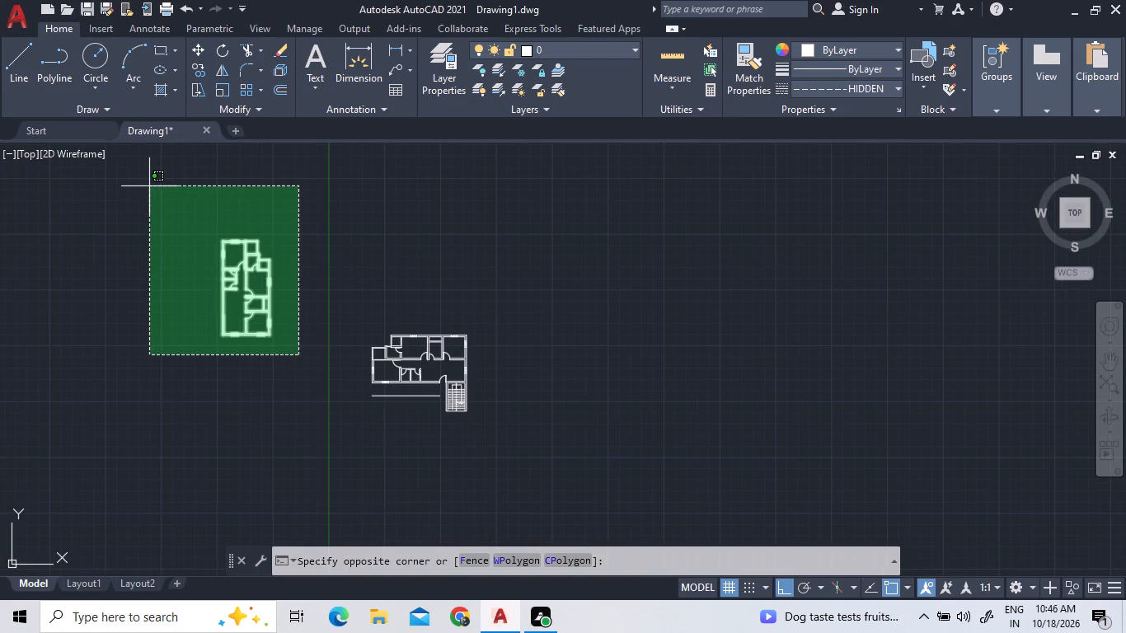
double_click(149, 209)
right_click(150, 210)
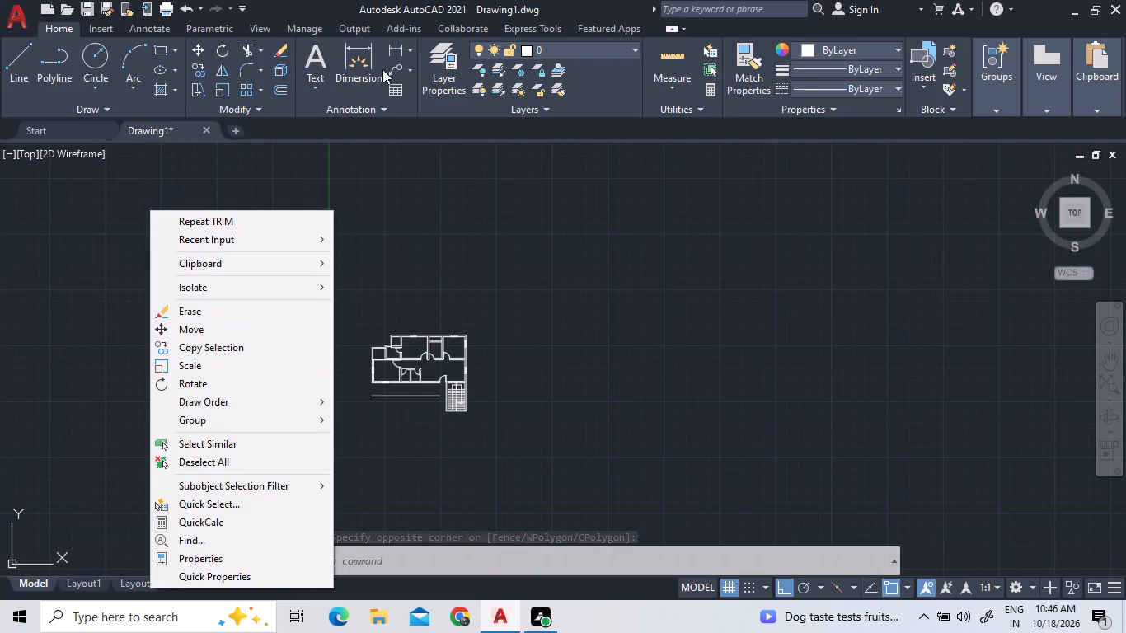
click(225, 70)
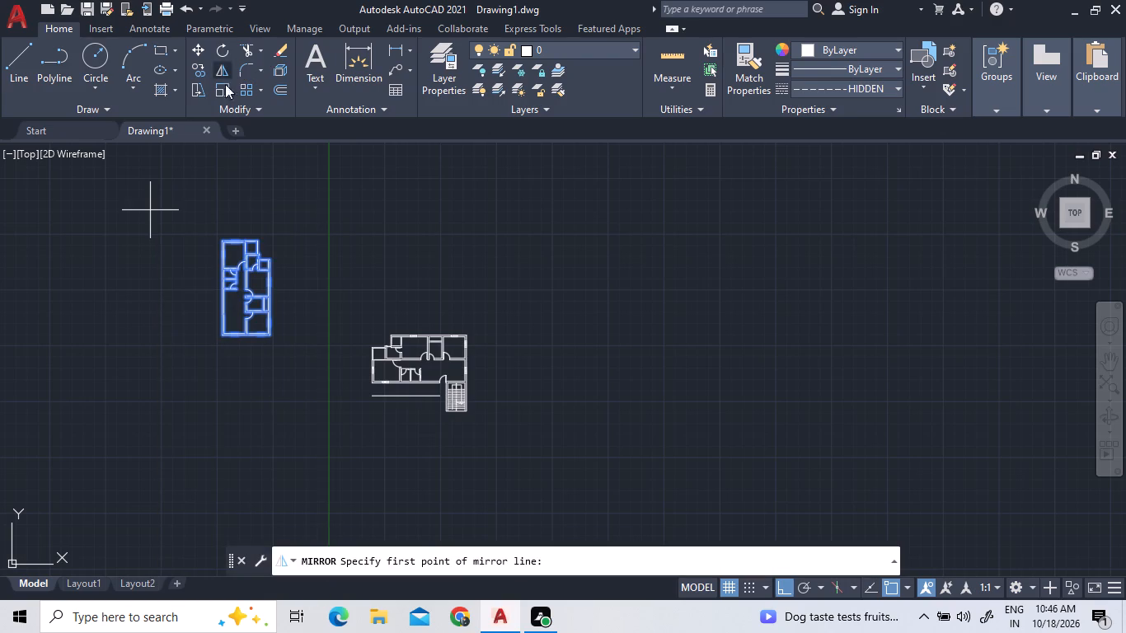
scroll(275, 381, up, 2)
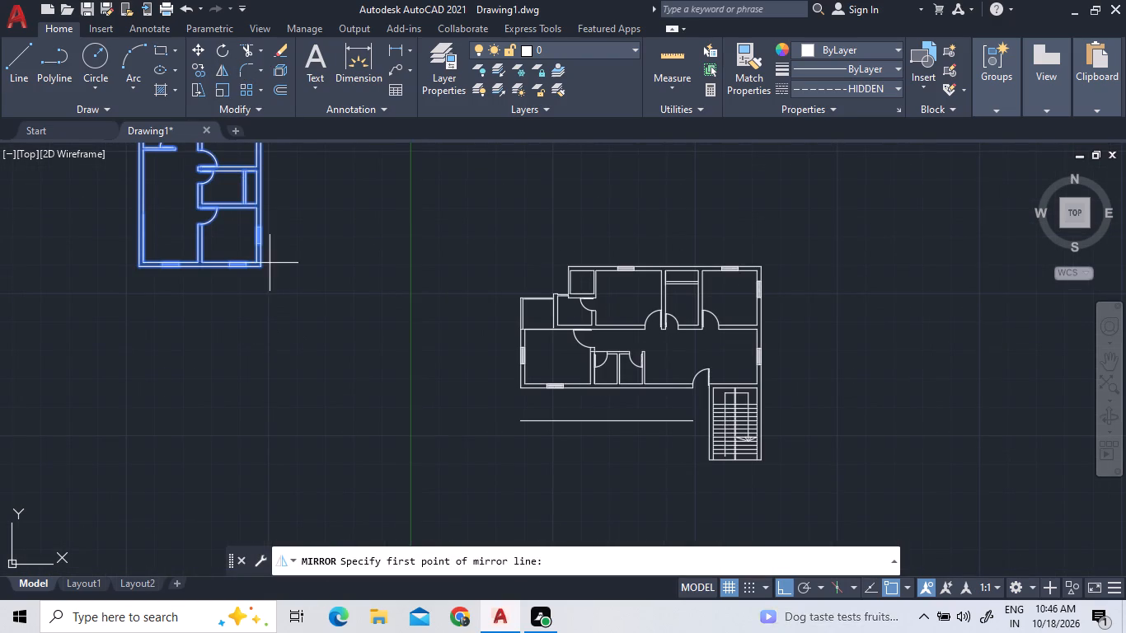
double_click(260, 267)
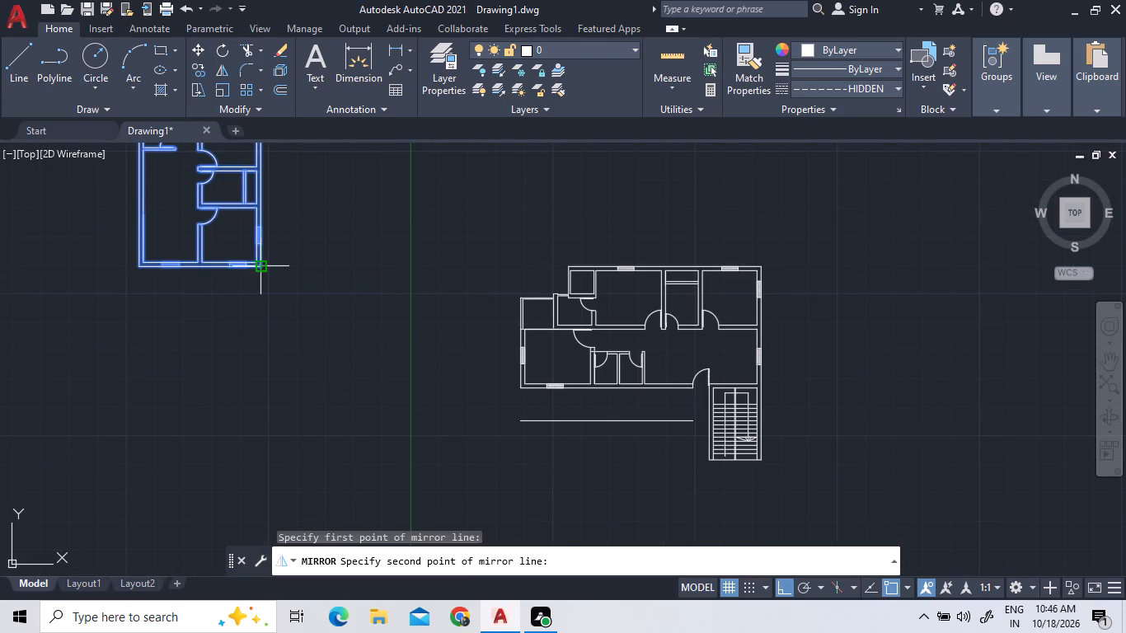
scroll(271, 279, down, 4)
scroll(281, 194, up, 4)
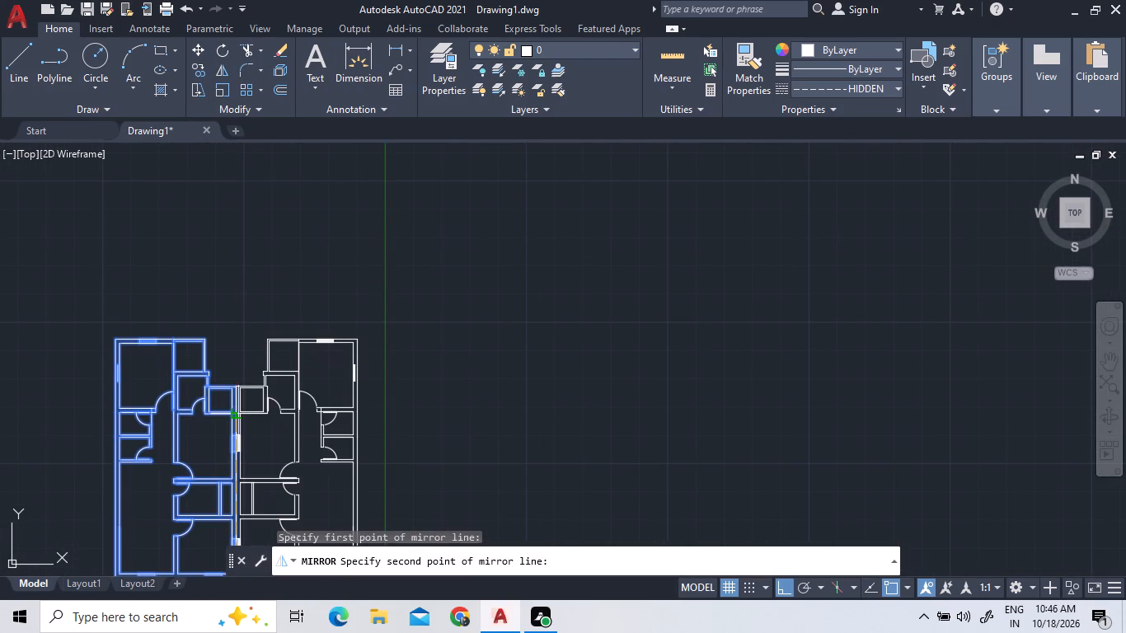
scroll(249, 387, up, 3)
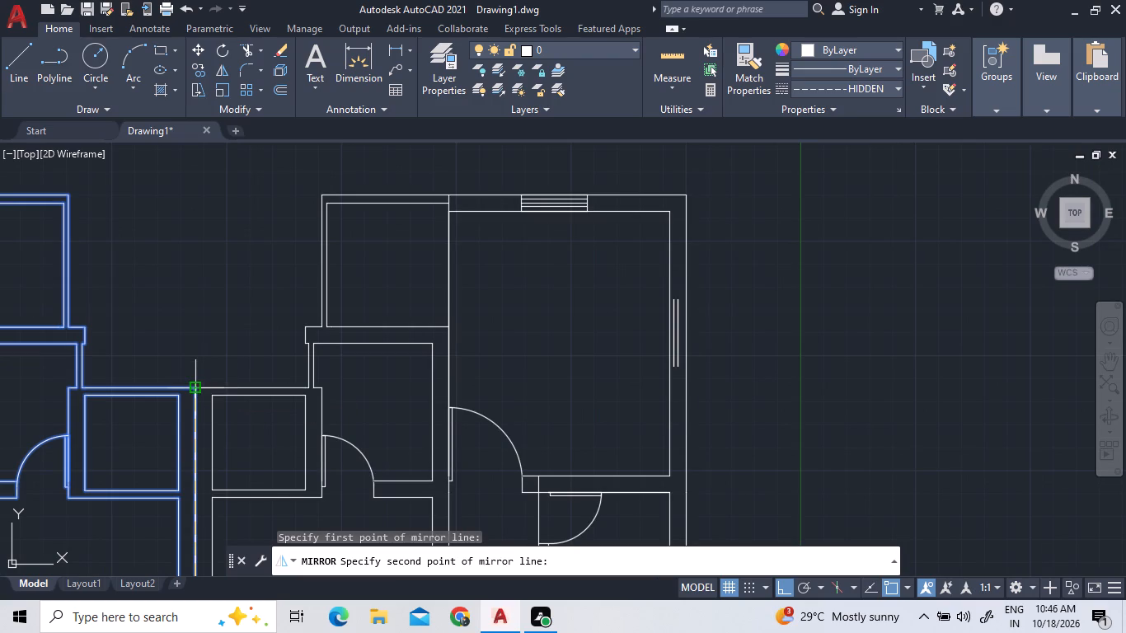
double_click(193, 392)
scroll(208, 238, down, 1)
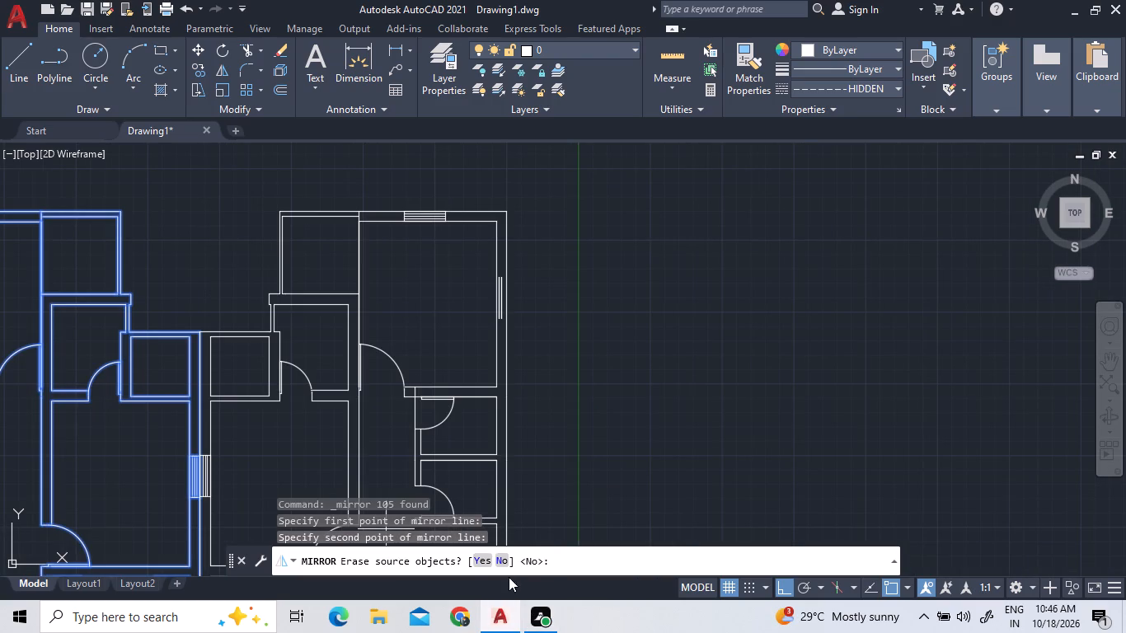
double_click(504, 560)
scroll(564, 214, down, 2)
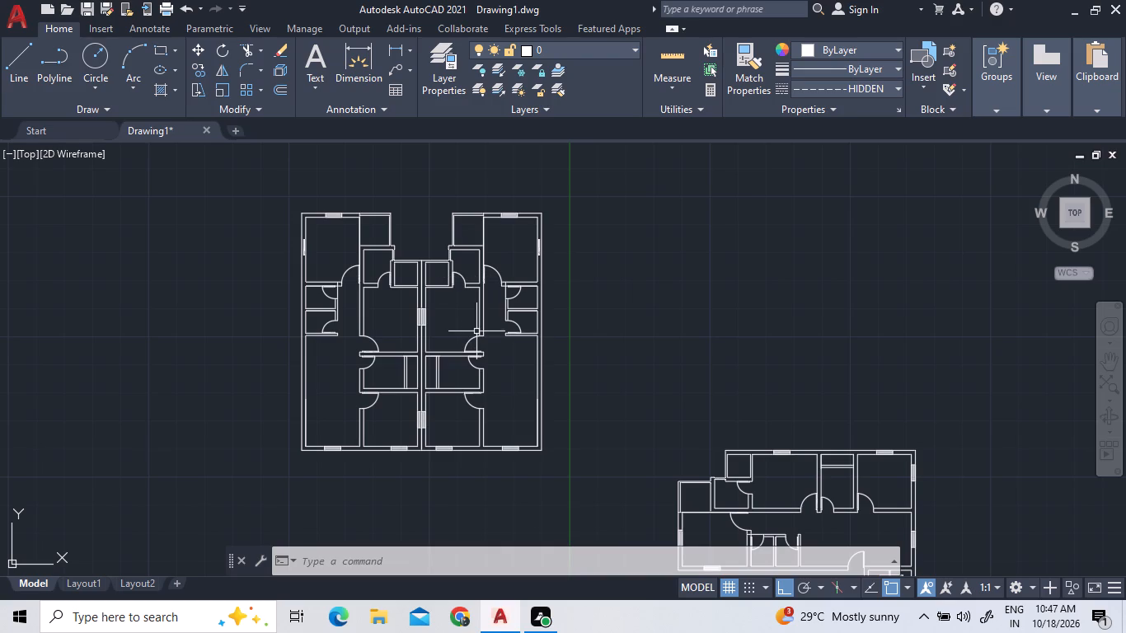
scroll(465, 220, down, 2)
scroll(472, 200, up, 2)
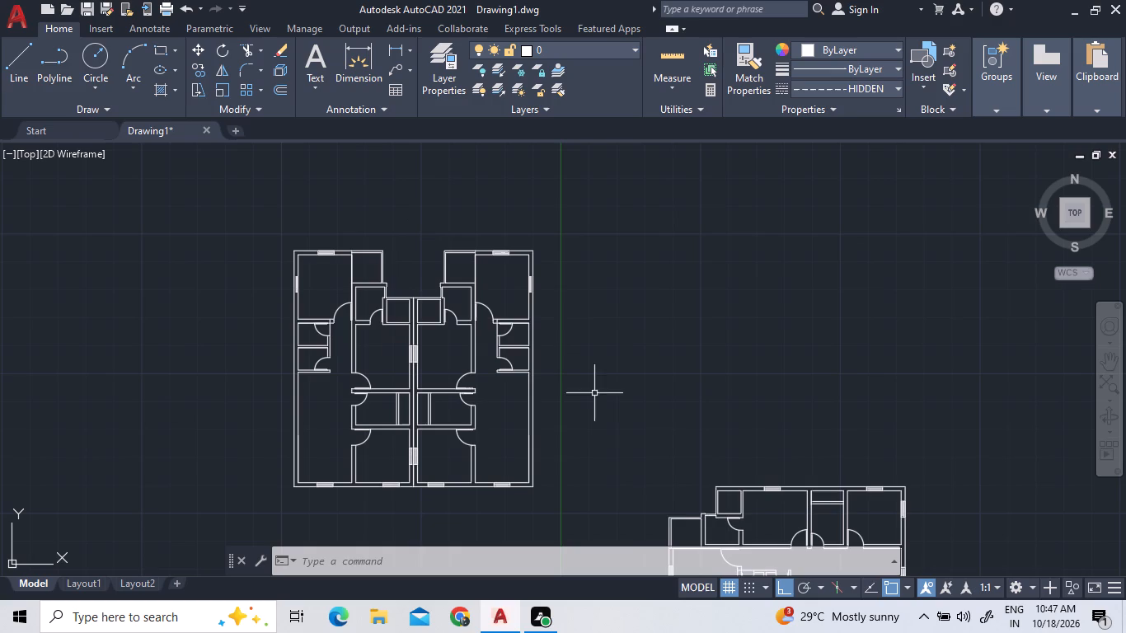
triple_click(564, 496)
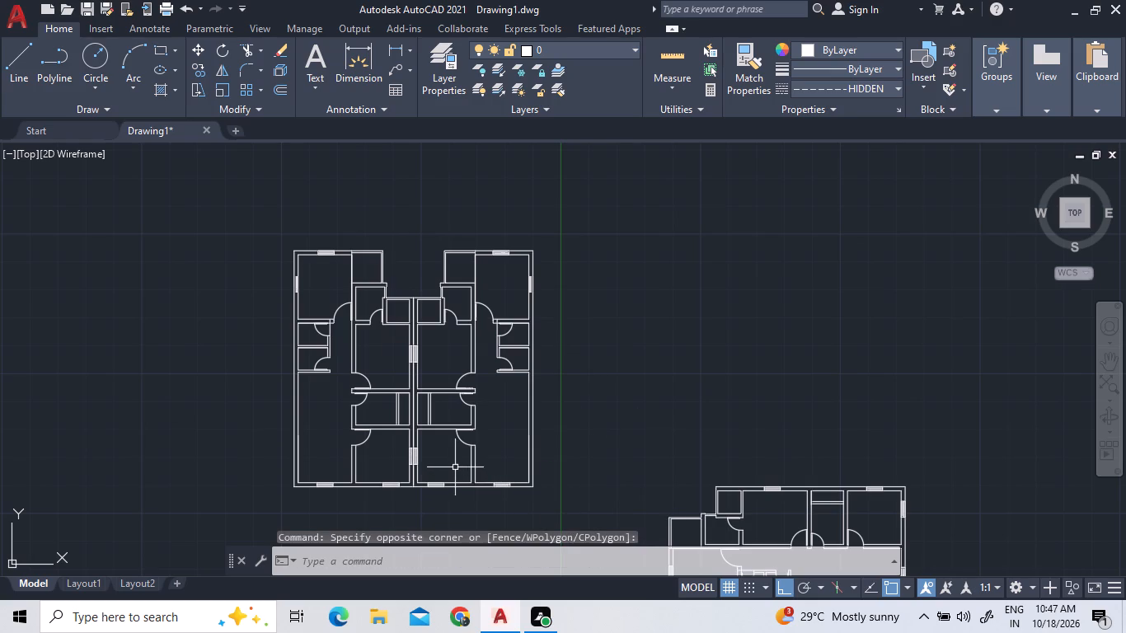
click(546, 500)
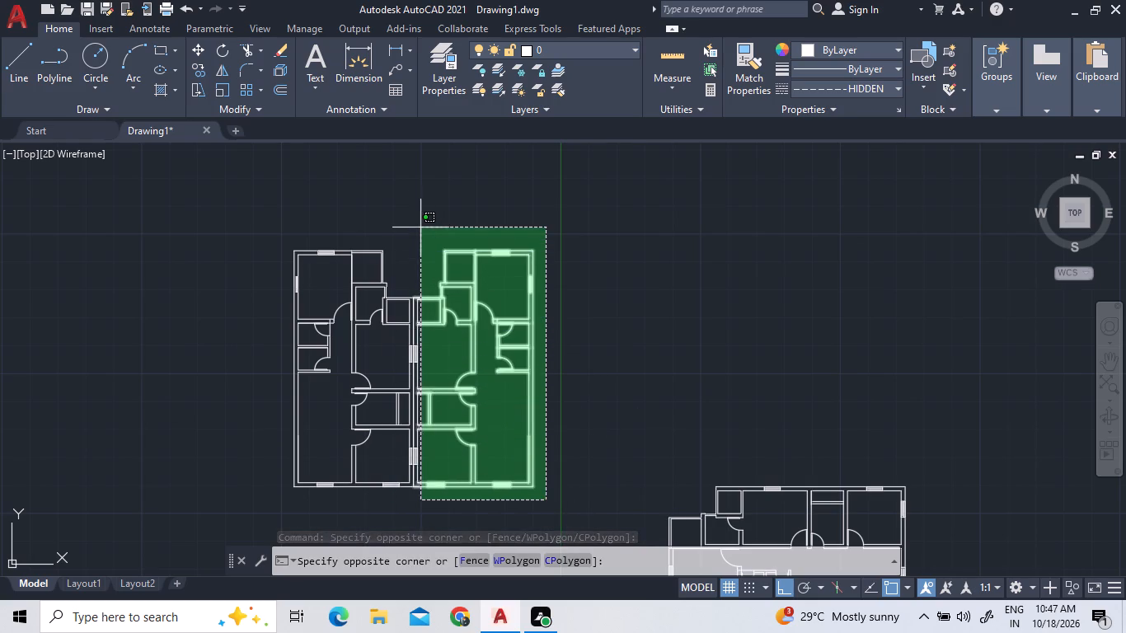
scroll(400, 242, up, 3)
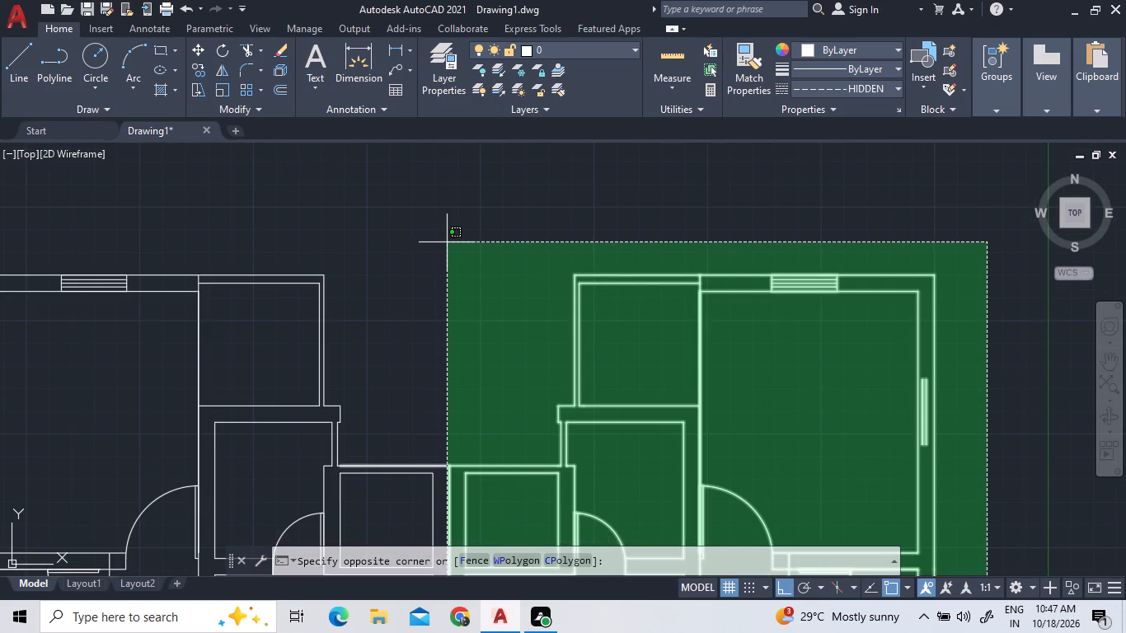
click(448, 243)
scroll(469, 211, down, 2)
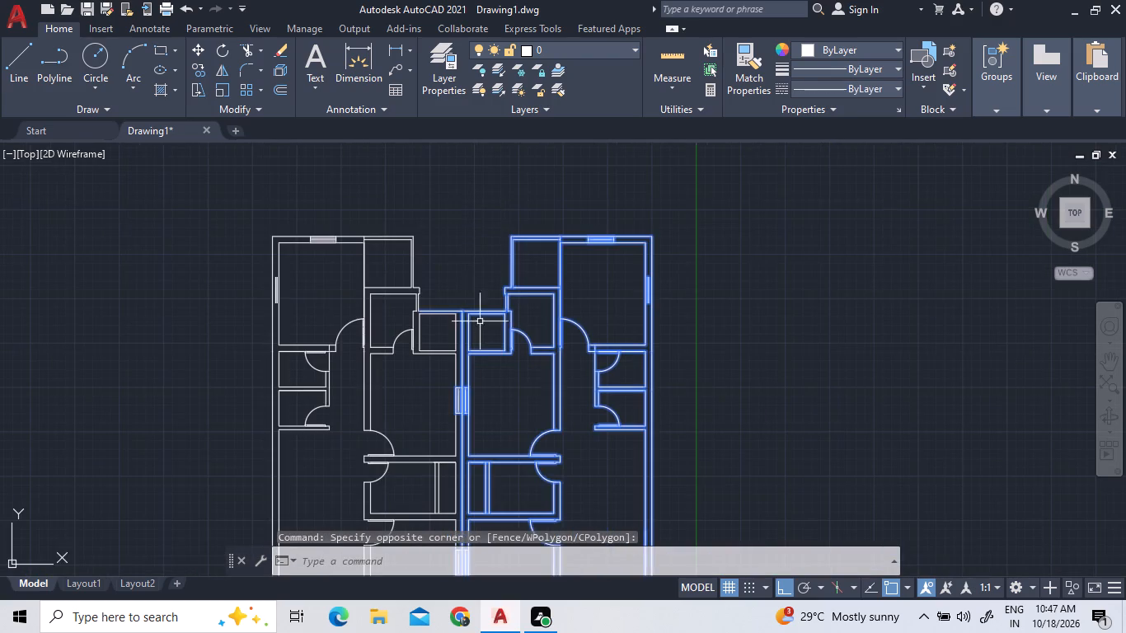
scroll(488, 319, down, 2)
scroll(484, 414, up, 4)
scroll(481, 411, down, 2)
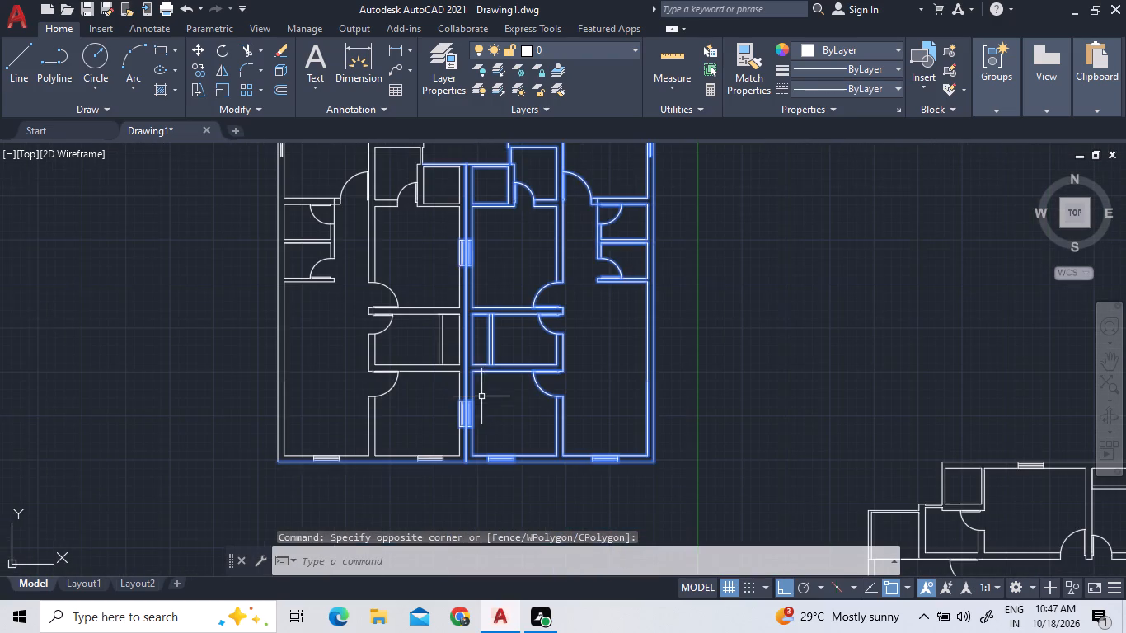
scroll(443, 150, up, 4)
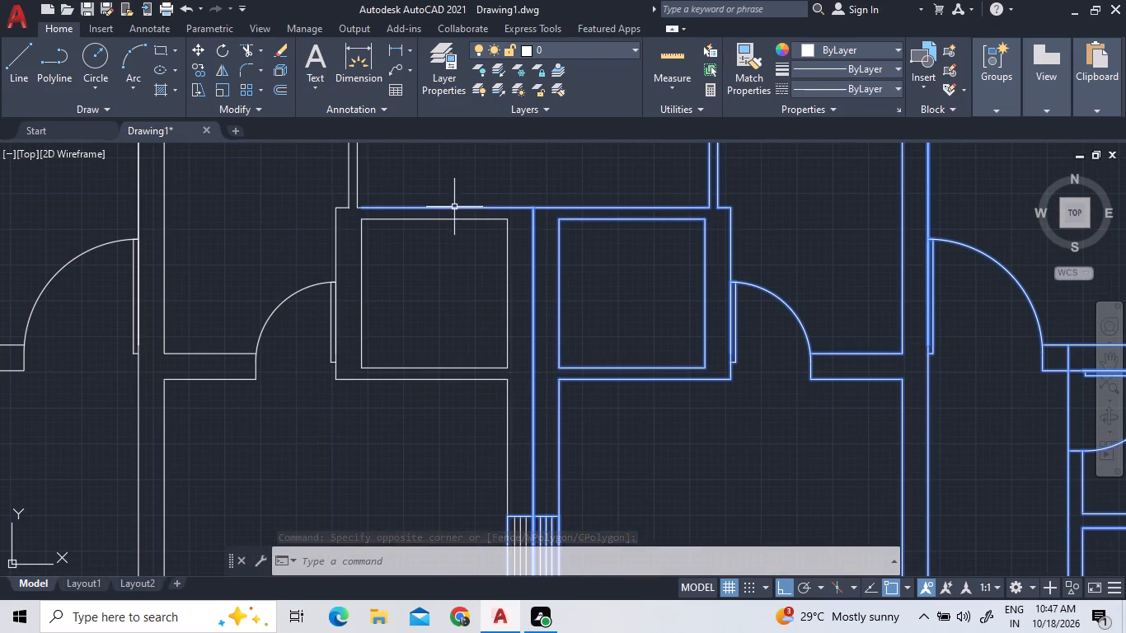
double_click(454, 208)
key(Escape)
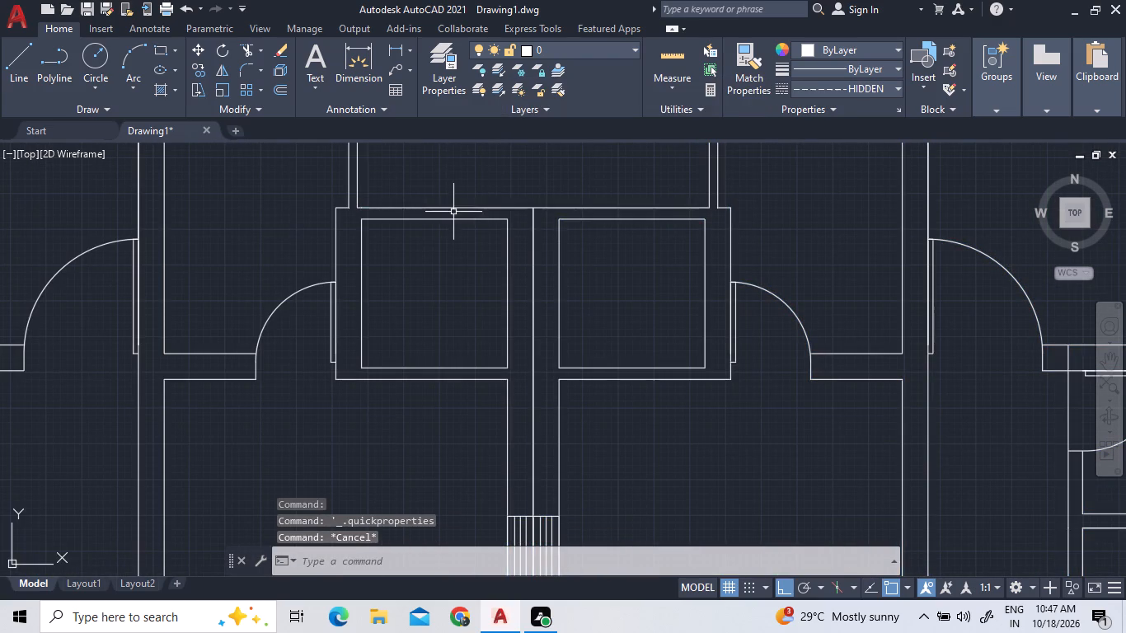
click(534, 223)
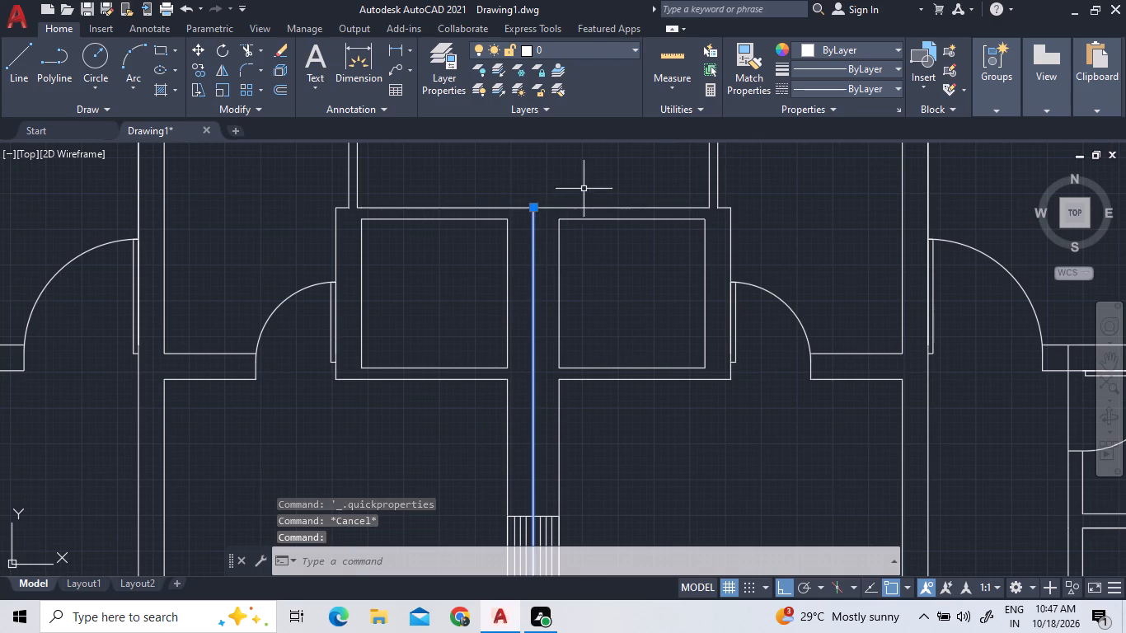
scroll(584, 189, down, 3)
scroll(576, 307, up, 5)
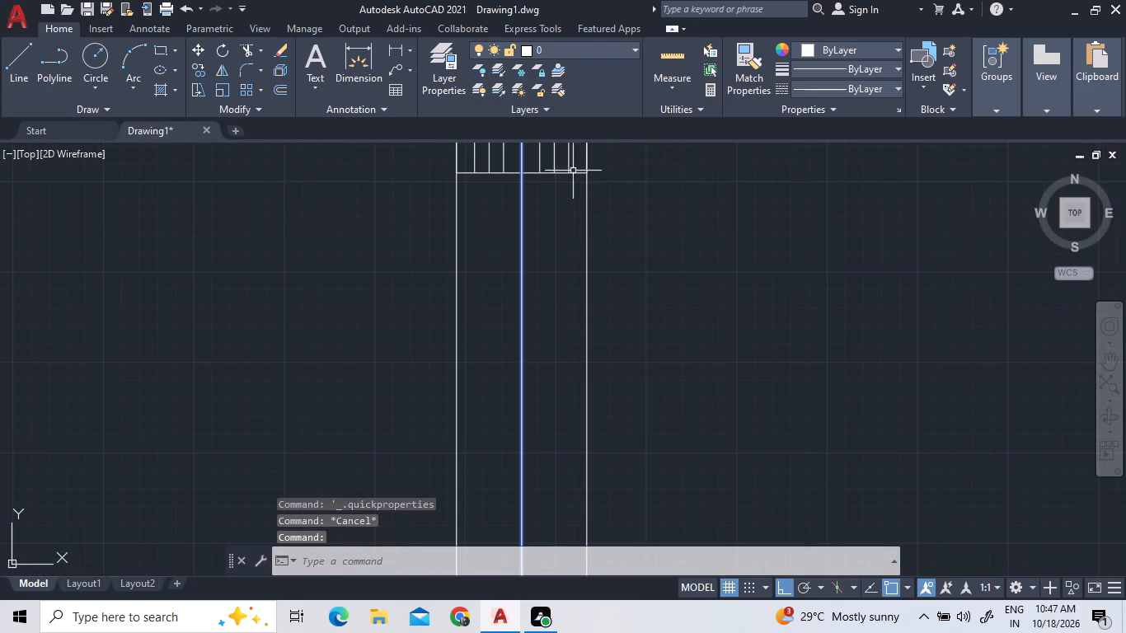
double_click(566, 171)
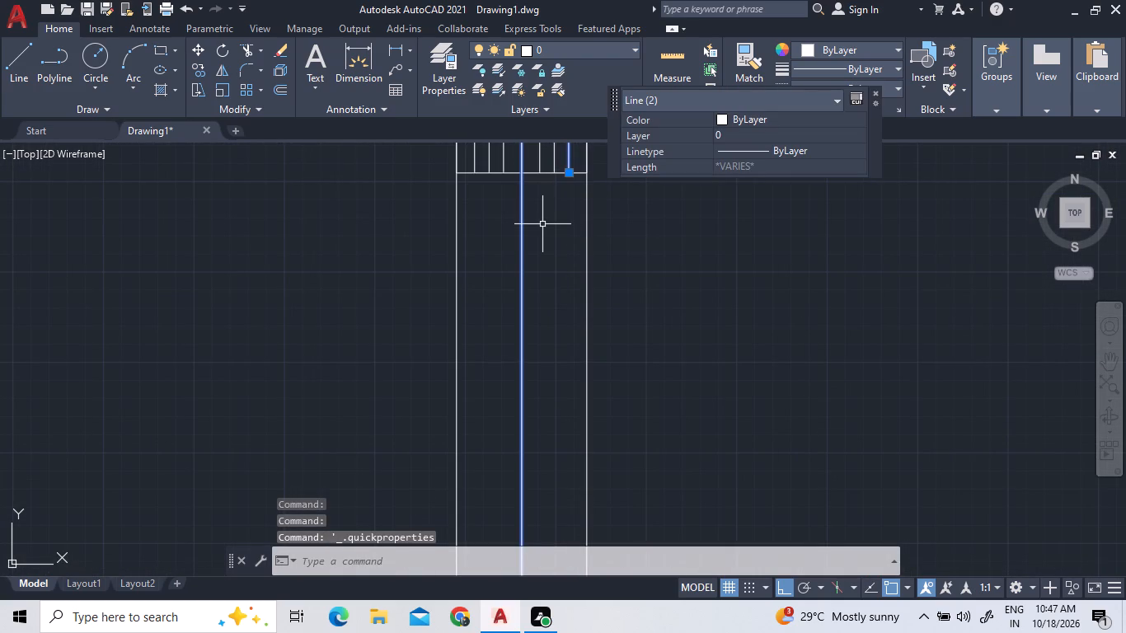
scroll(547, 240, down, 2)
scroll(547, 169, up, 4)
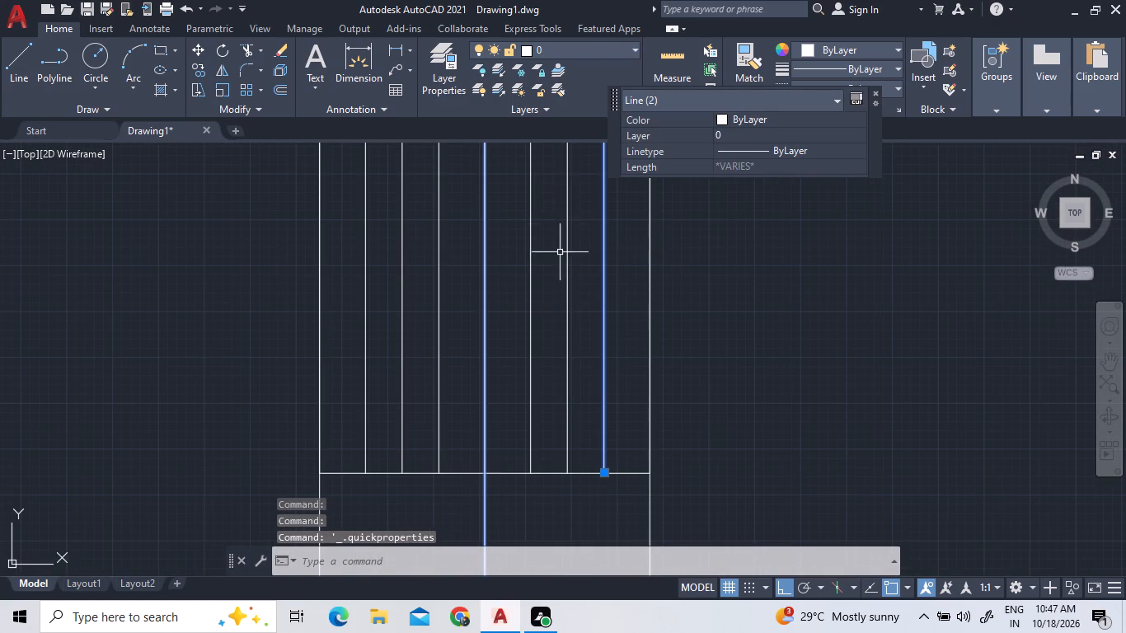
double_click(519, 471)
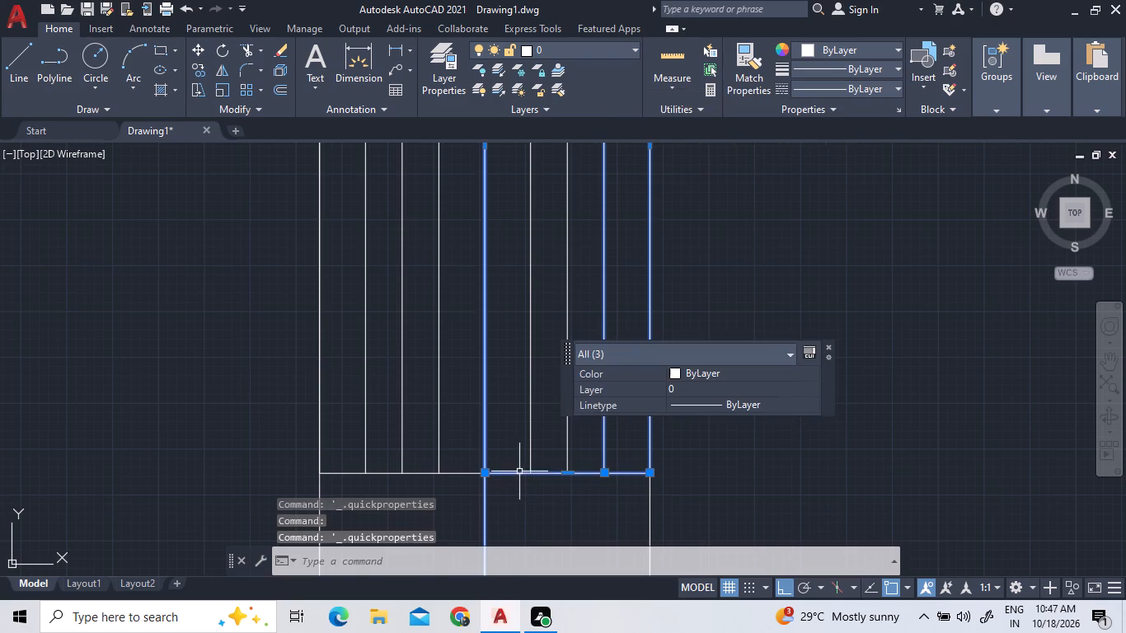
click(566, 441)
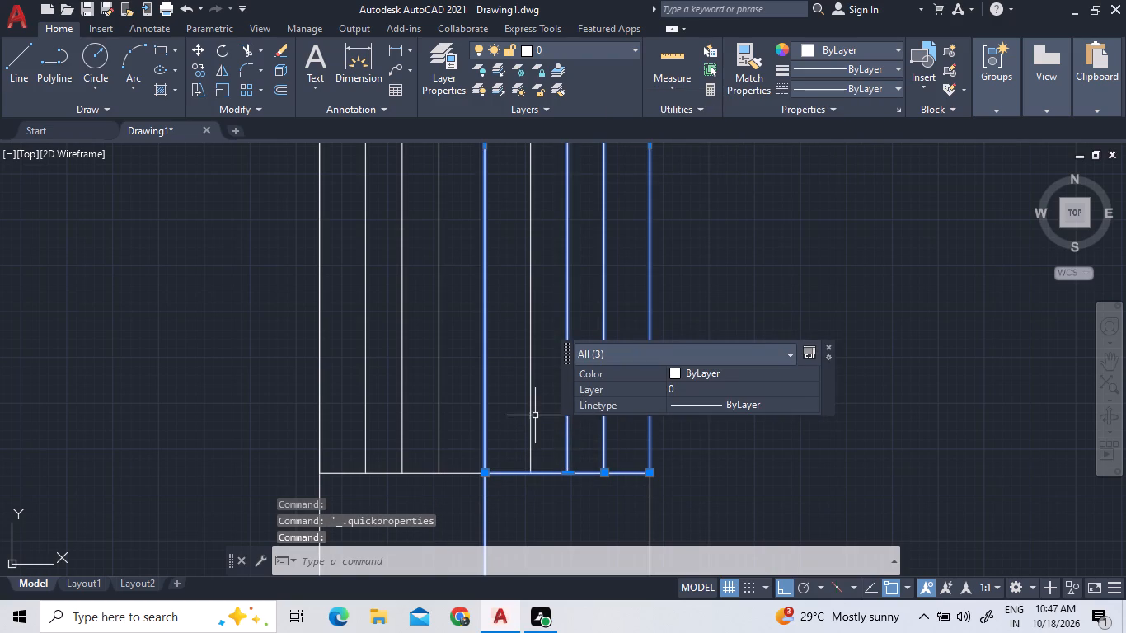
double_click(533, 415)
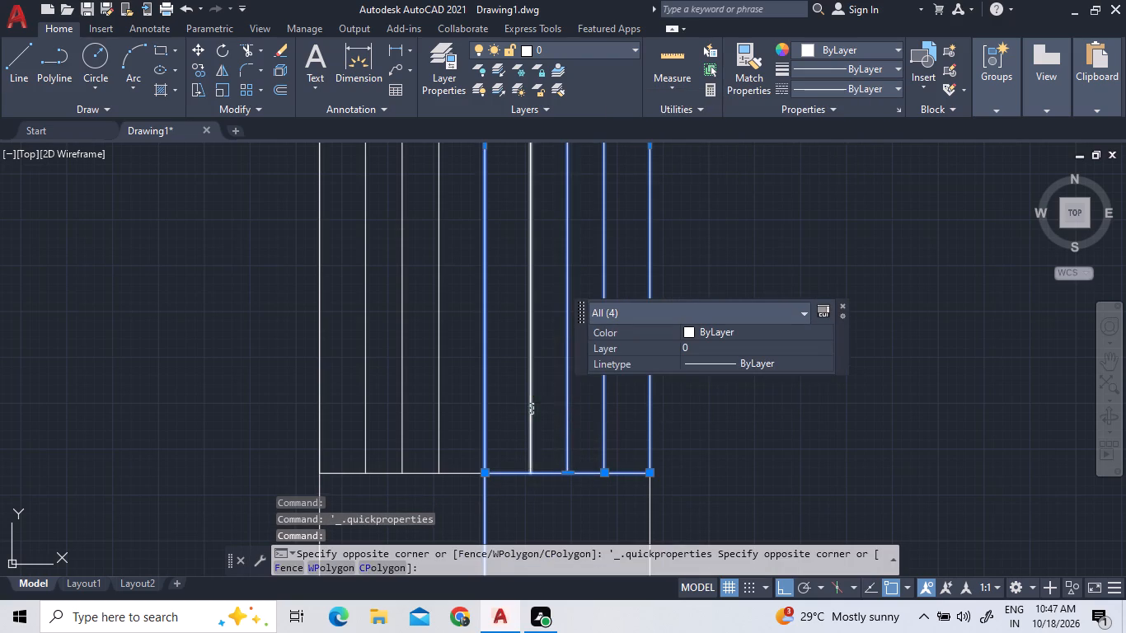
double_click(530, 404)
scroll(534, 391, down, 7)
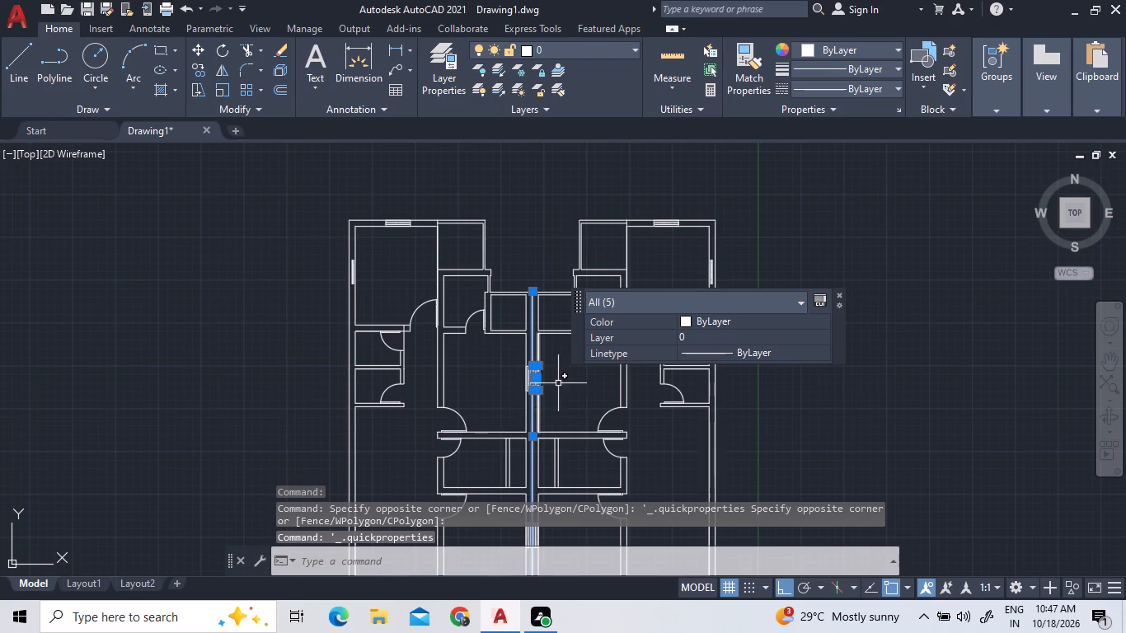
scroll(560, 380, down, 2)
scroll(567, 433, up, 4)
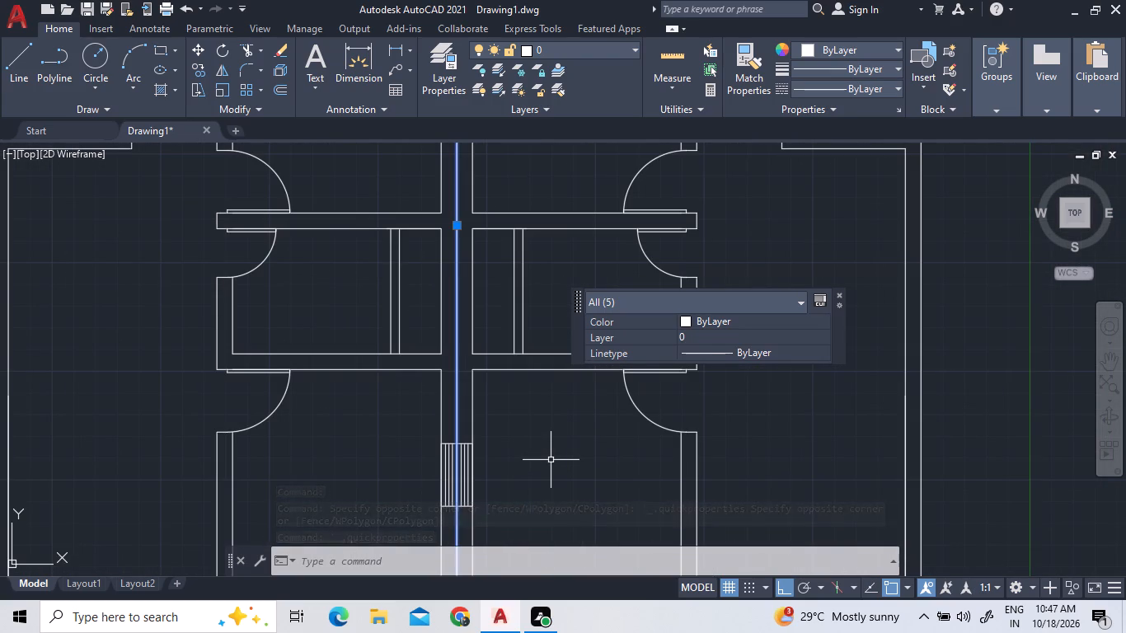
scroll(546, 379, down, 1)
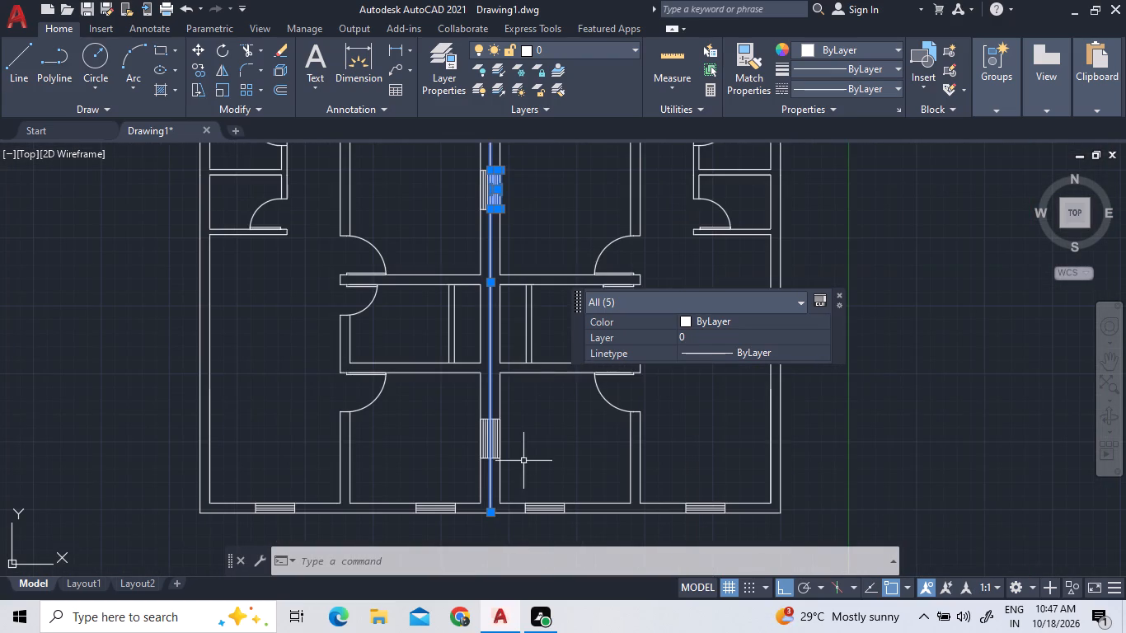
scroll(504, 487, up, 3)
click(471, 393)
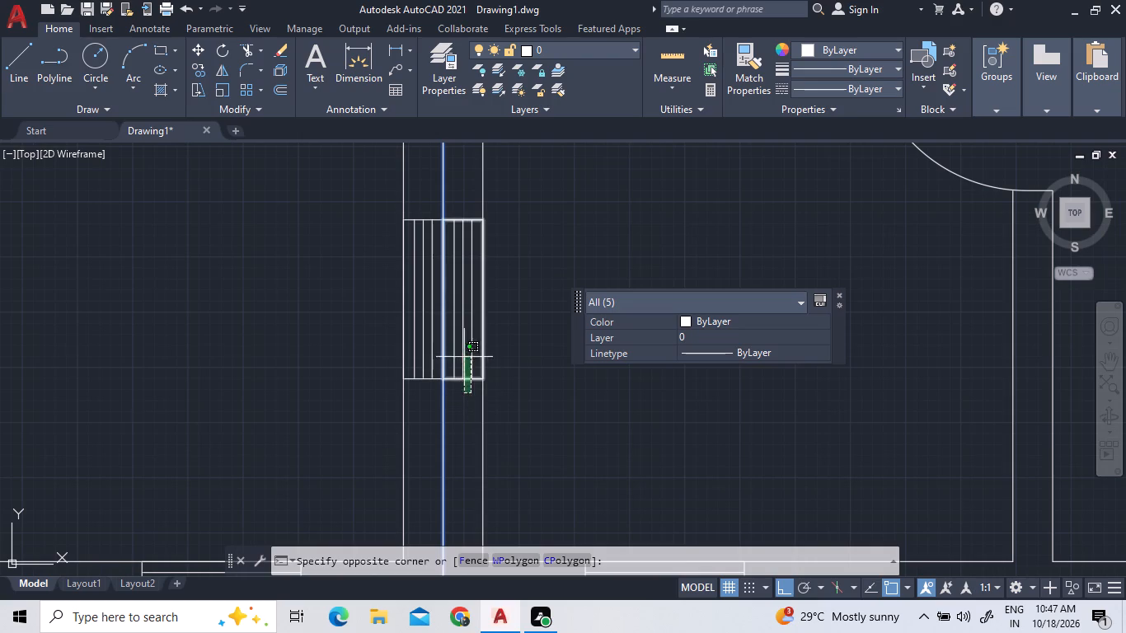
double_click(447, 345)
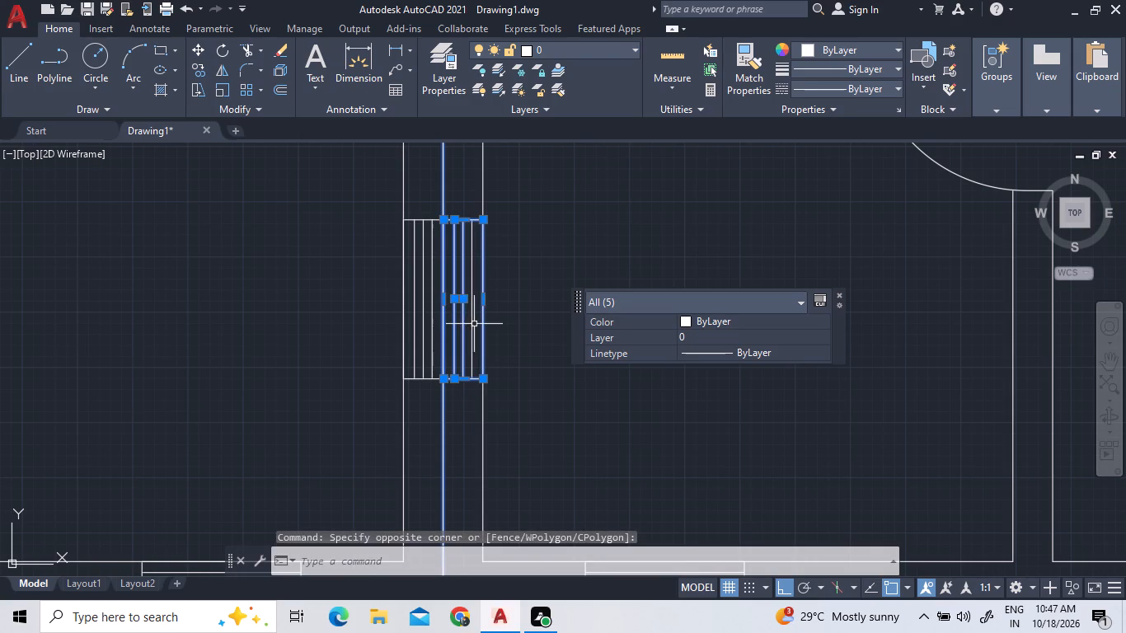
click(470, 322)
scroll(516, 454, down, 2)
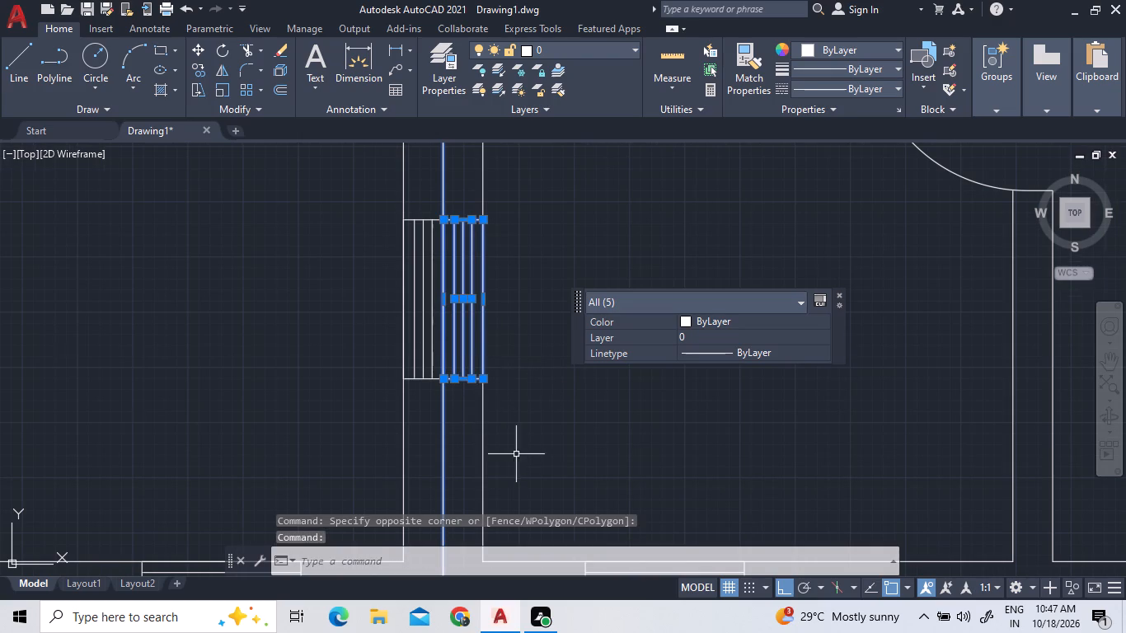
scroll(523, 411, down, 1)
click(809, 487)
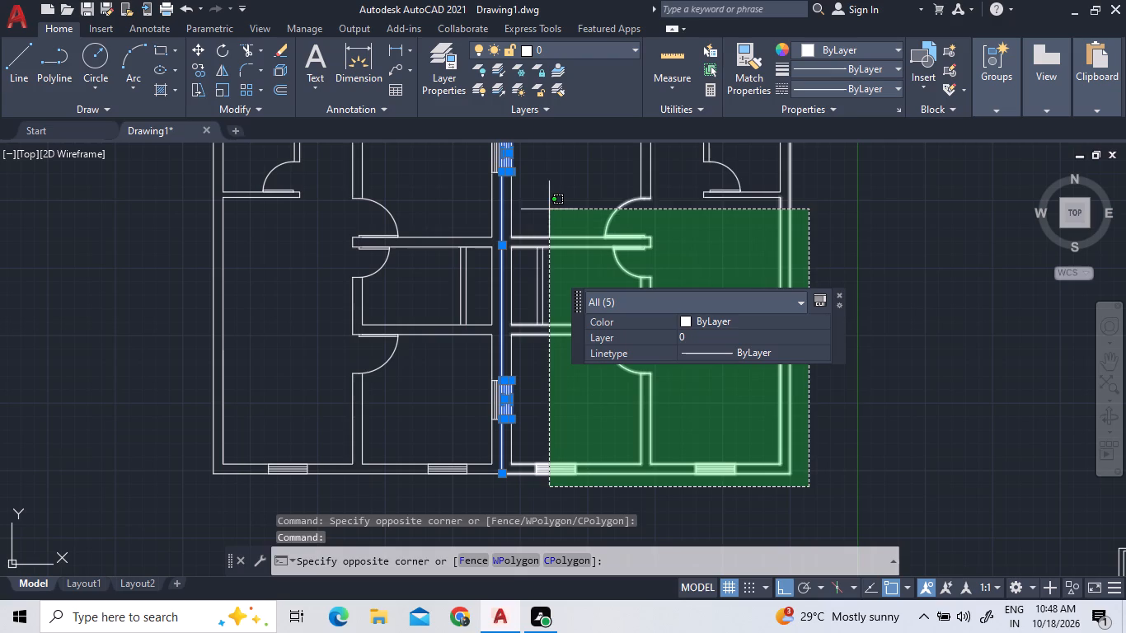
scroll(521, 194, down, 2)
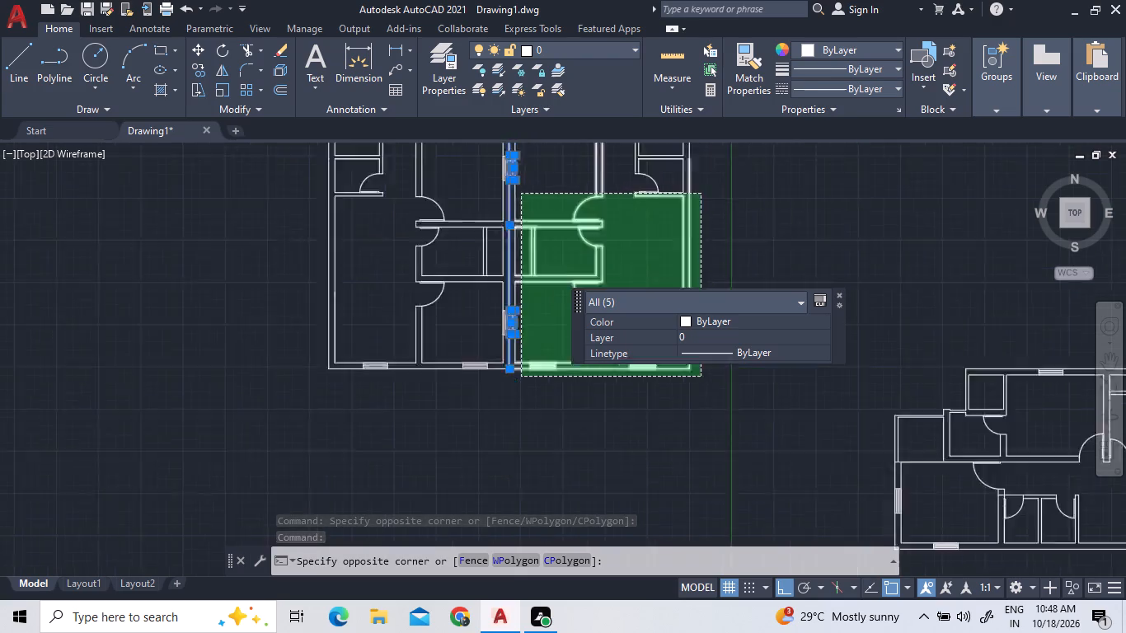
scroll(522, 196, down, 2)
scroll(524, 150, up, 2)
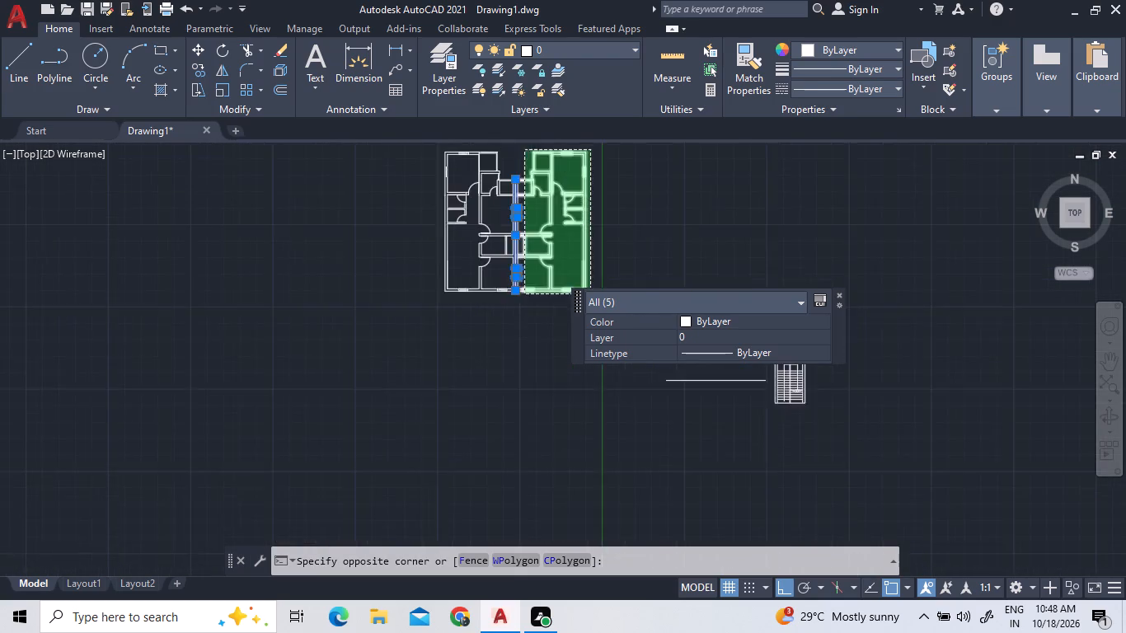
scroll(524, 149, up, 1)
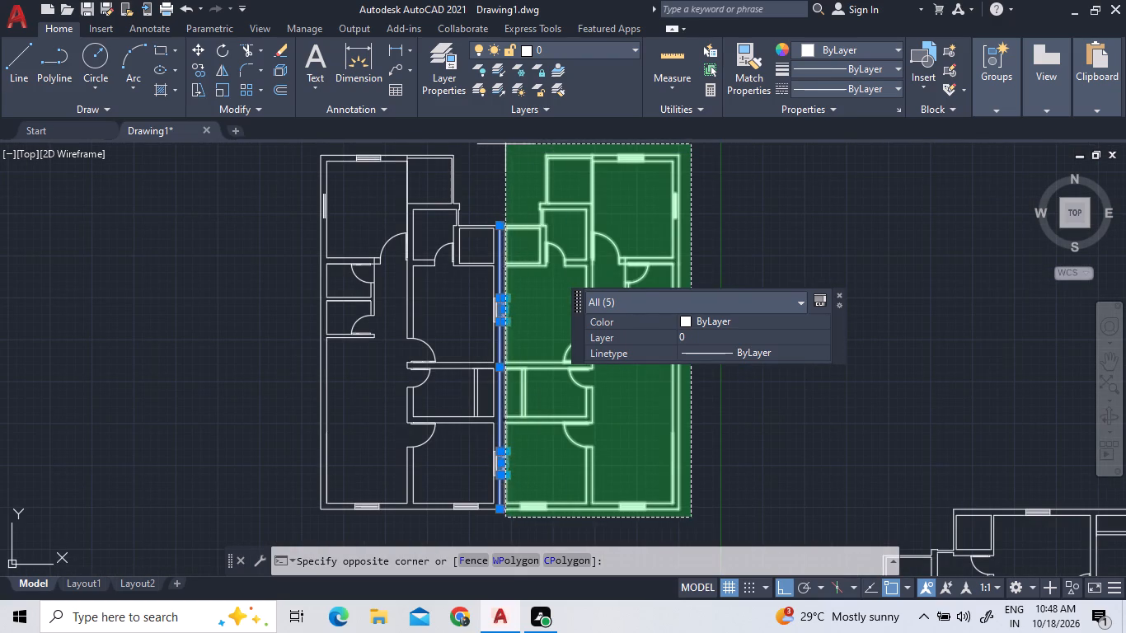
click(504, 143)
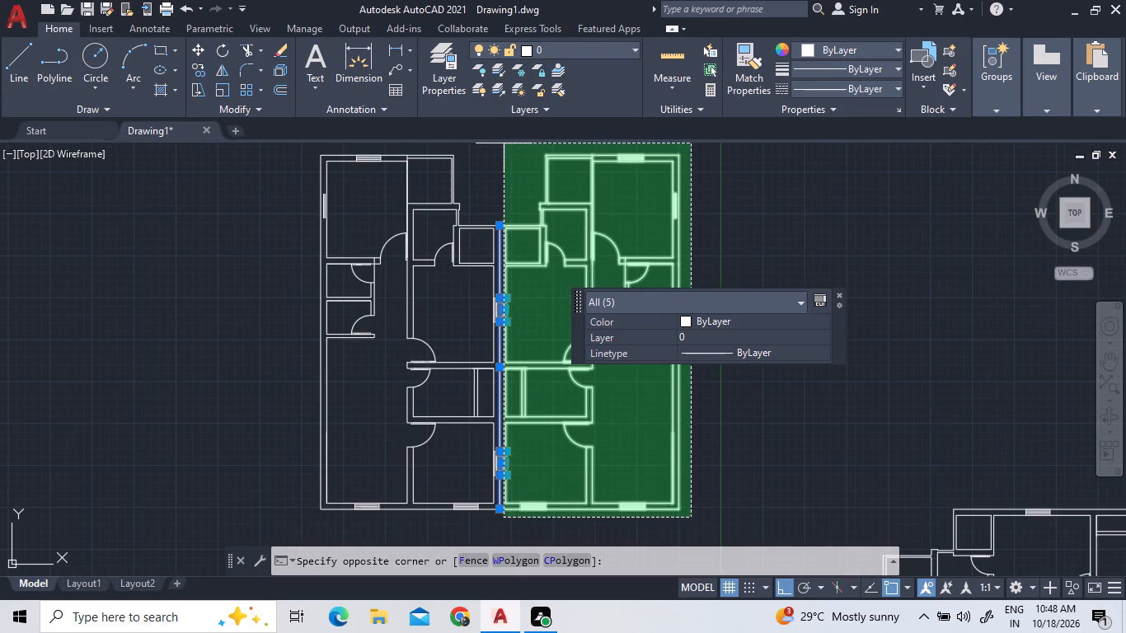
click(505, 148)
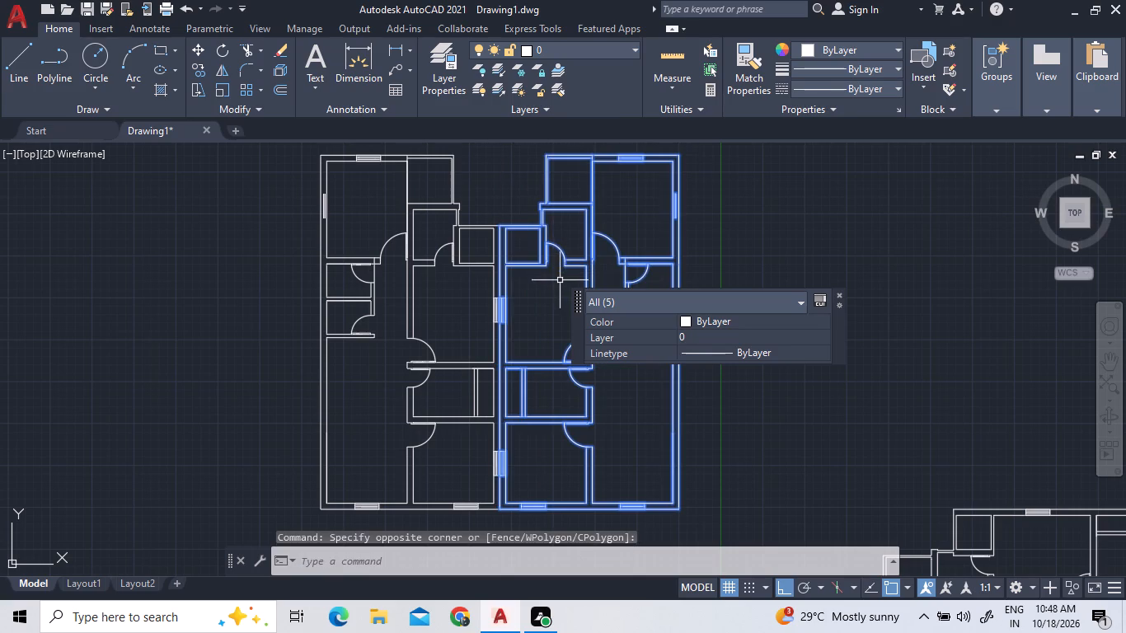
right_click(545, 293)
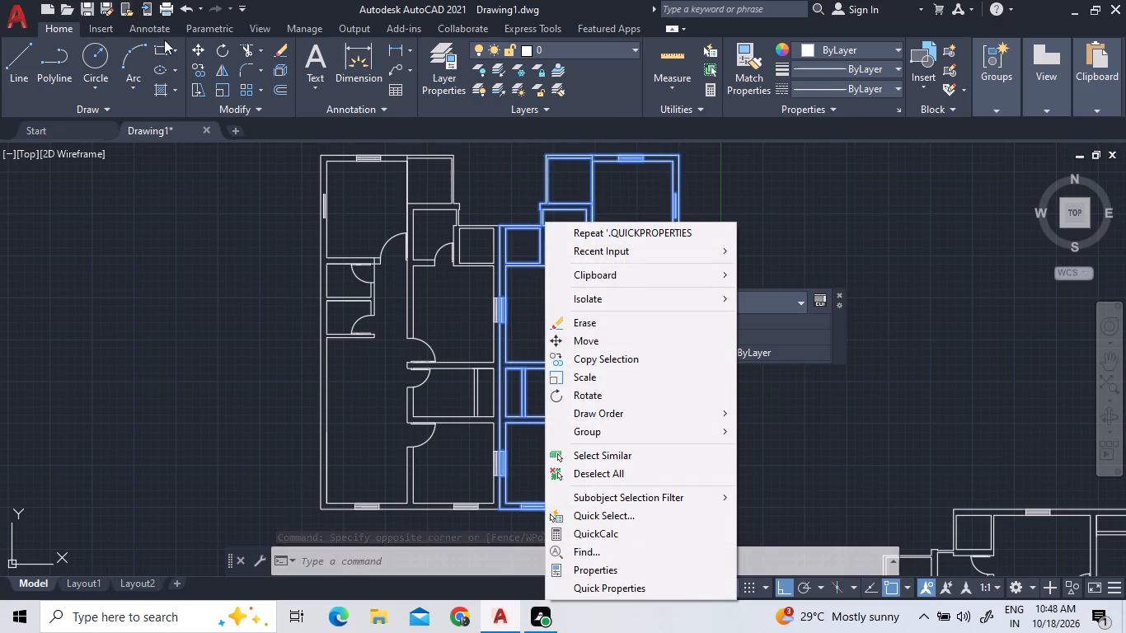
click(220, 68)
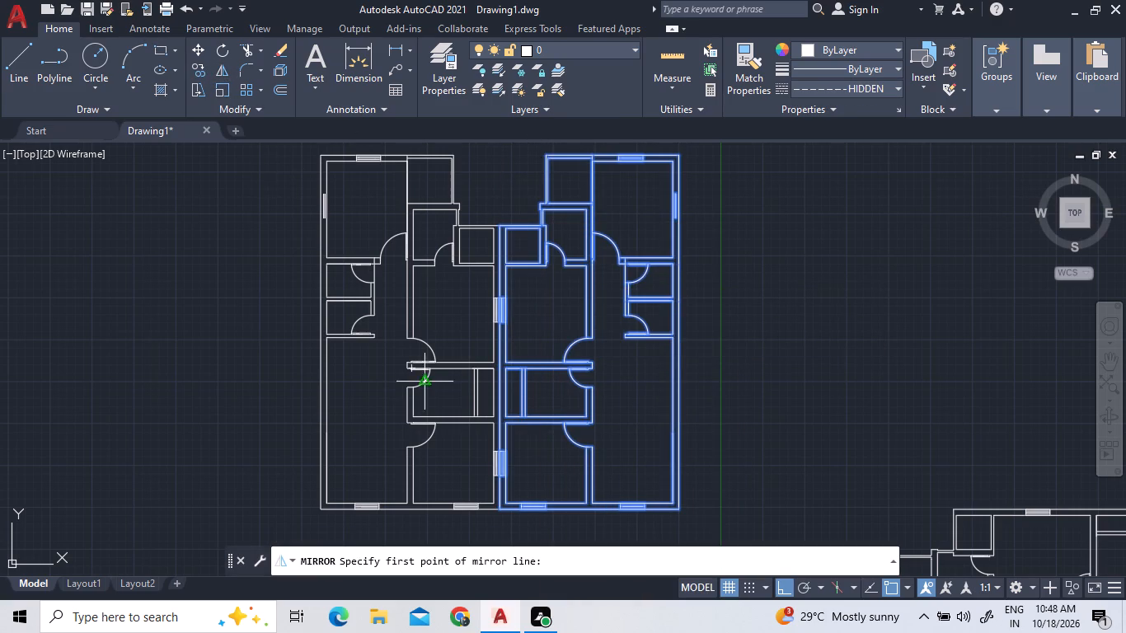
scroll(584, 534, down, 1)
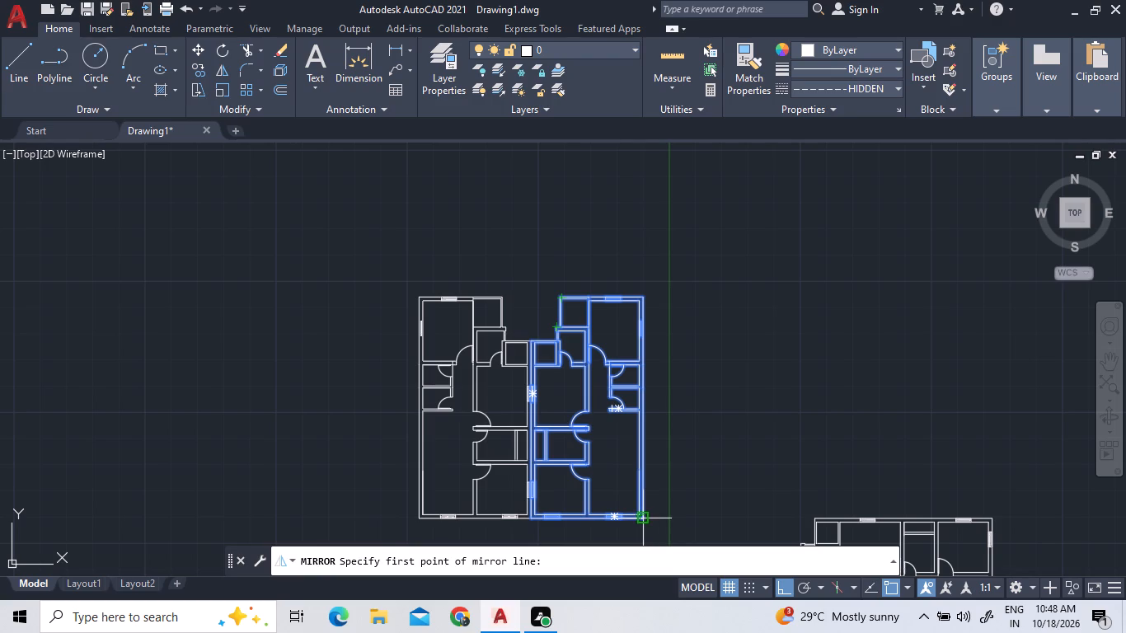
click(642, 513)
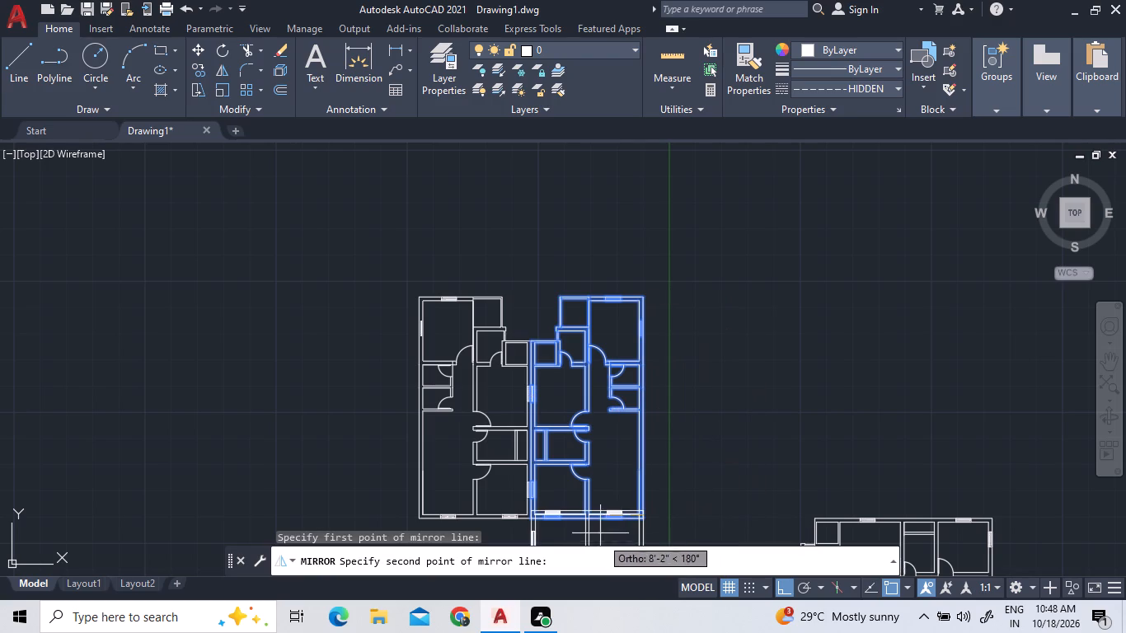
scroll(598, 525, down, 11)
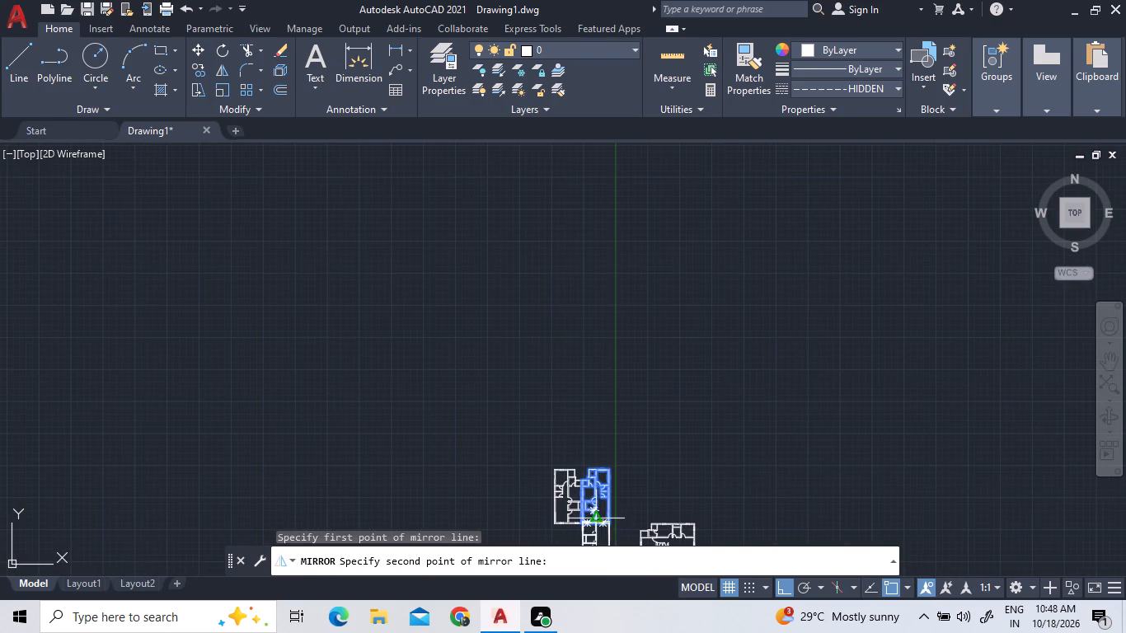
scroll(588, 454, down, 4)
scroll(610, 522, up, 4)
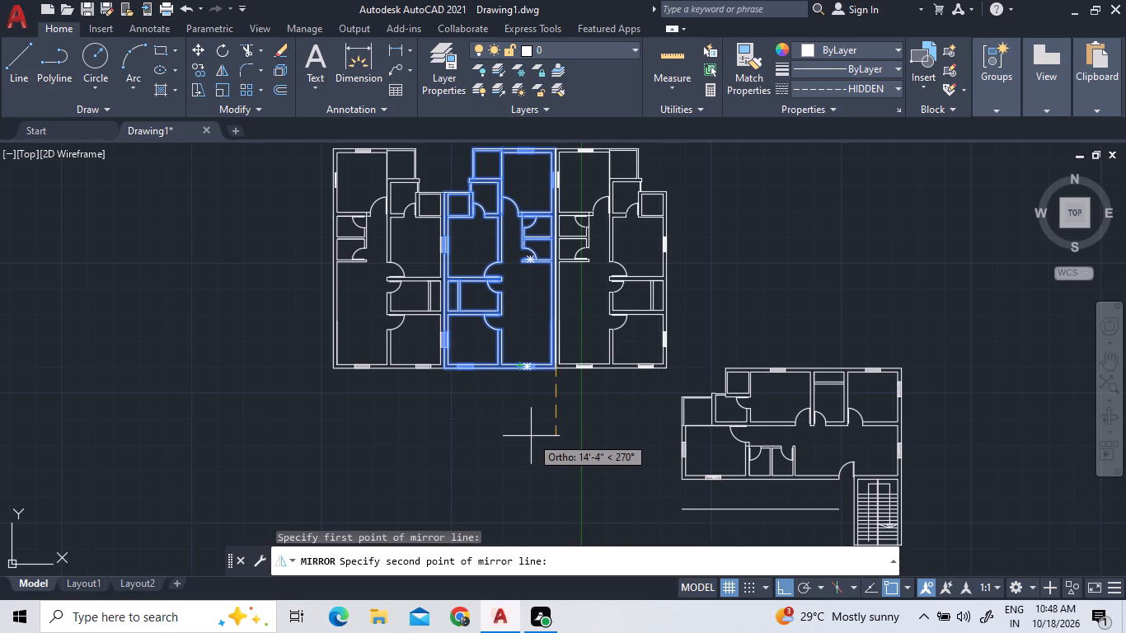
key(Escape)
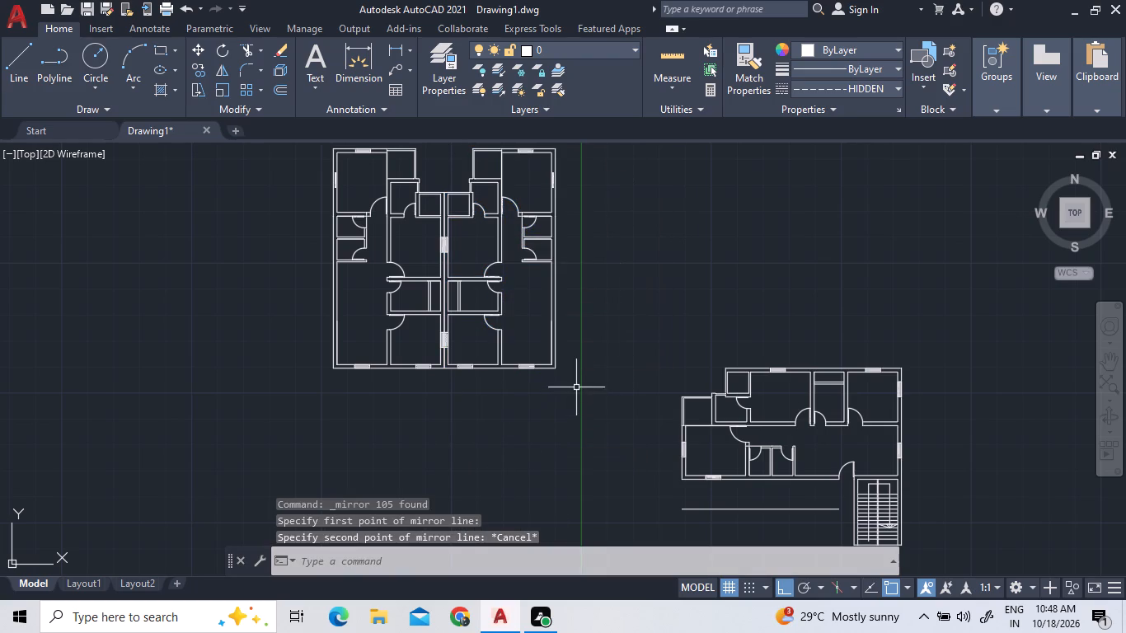
Examine the mirrored pair of units and the wall they share.
scroll(576, 387, down, 3)
scroll(528, 293, up, 1)
scroll(520, 370, up, 2)
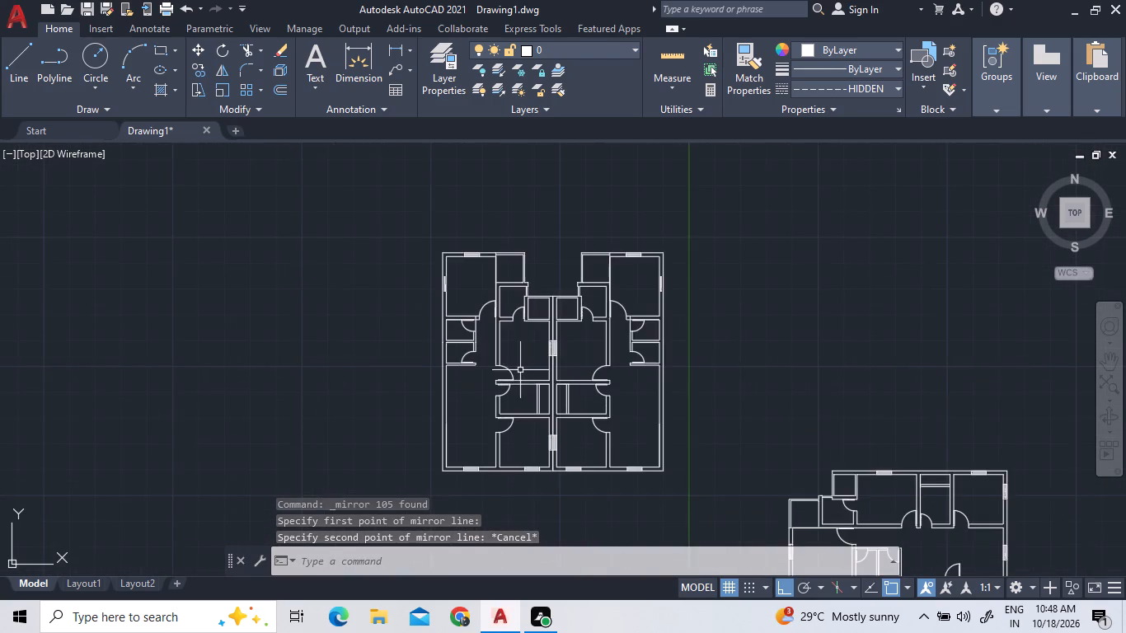
scroll(501, 340, up, 1)
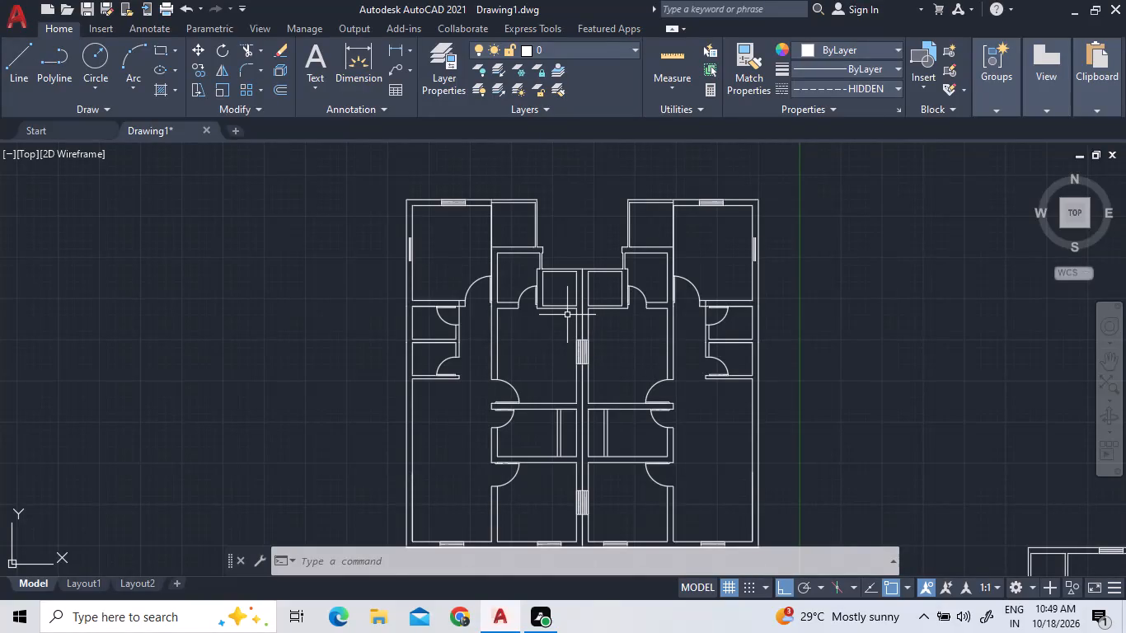
scroll(570, 424, down, 1)
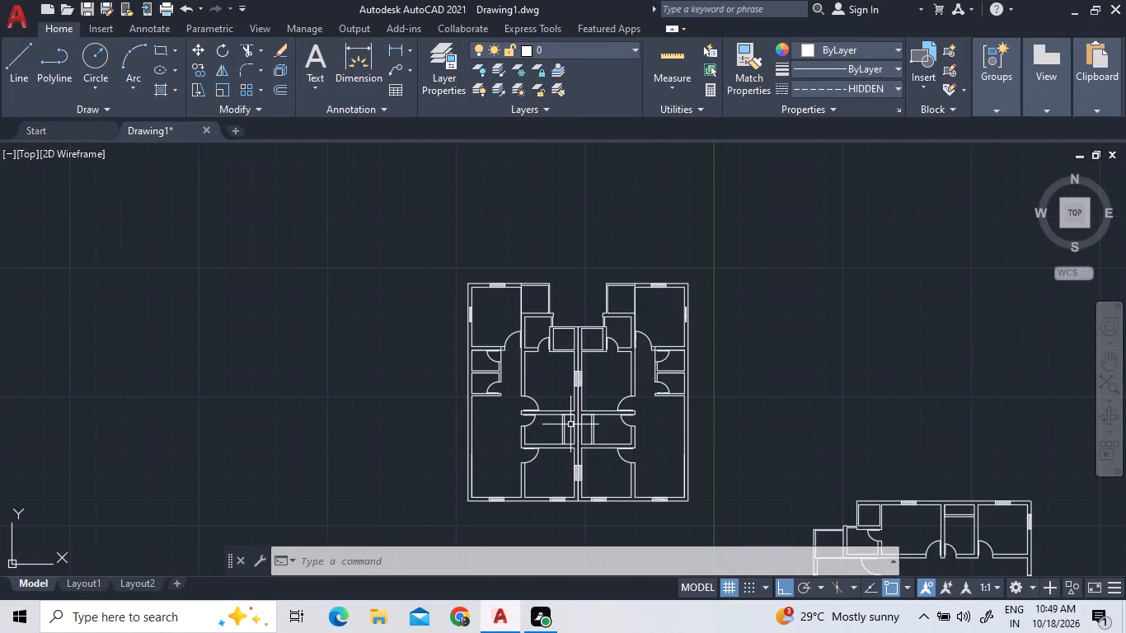
scroll(572, 429, down, 1)
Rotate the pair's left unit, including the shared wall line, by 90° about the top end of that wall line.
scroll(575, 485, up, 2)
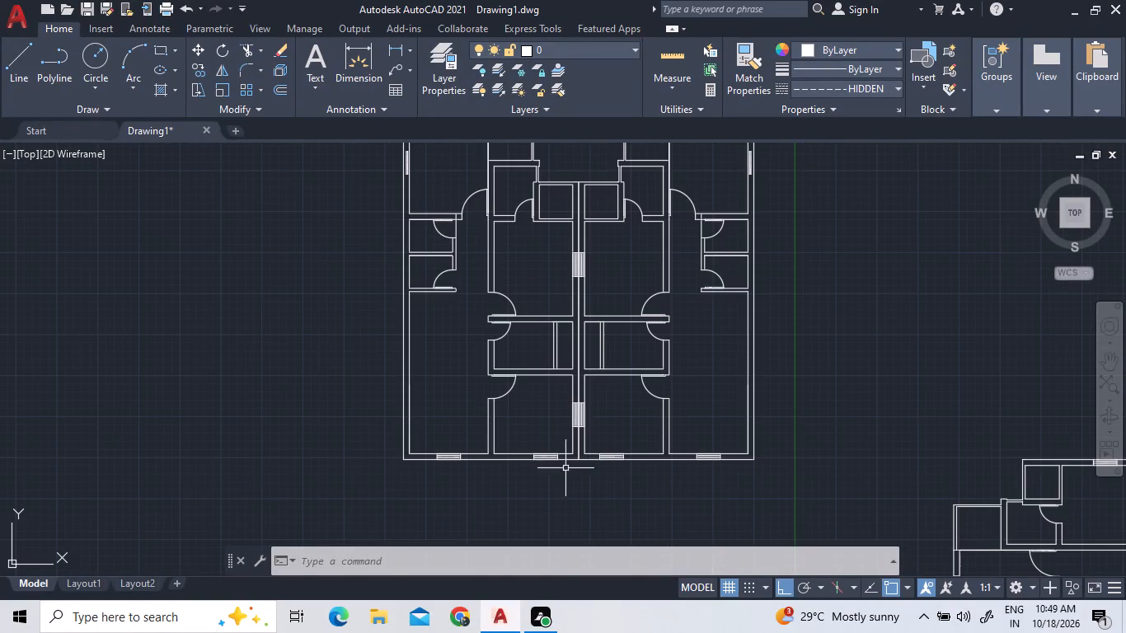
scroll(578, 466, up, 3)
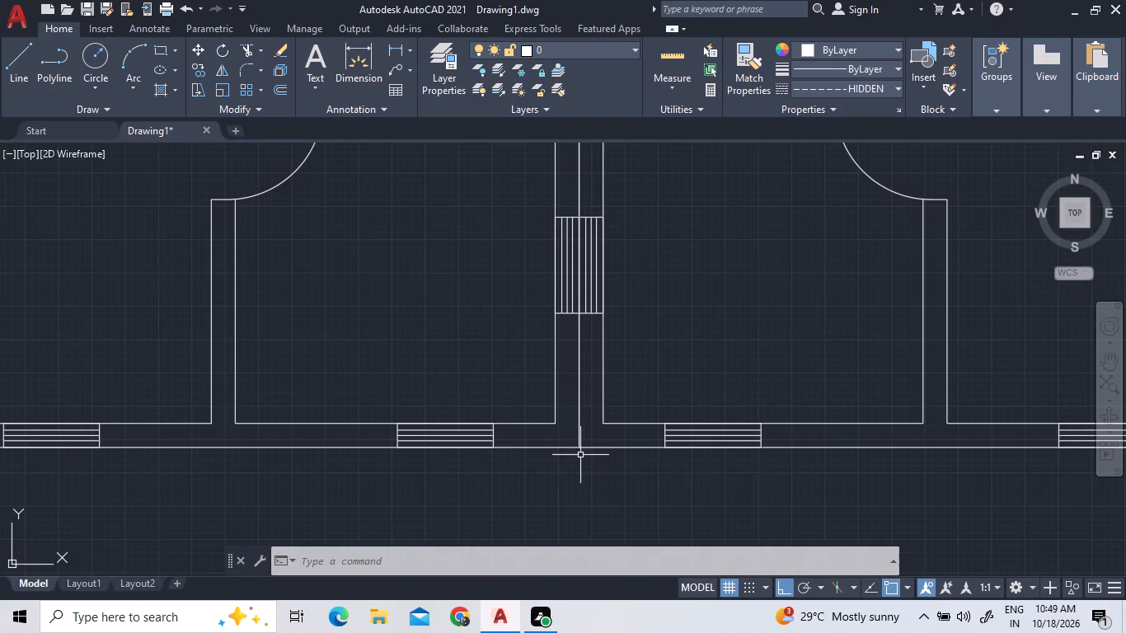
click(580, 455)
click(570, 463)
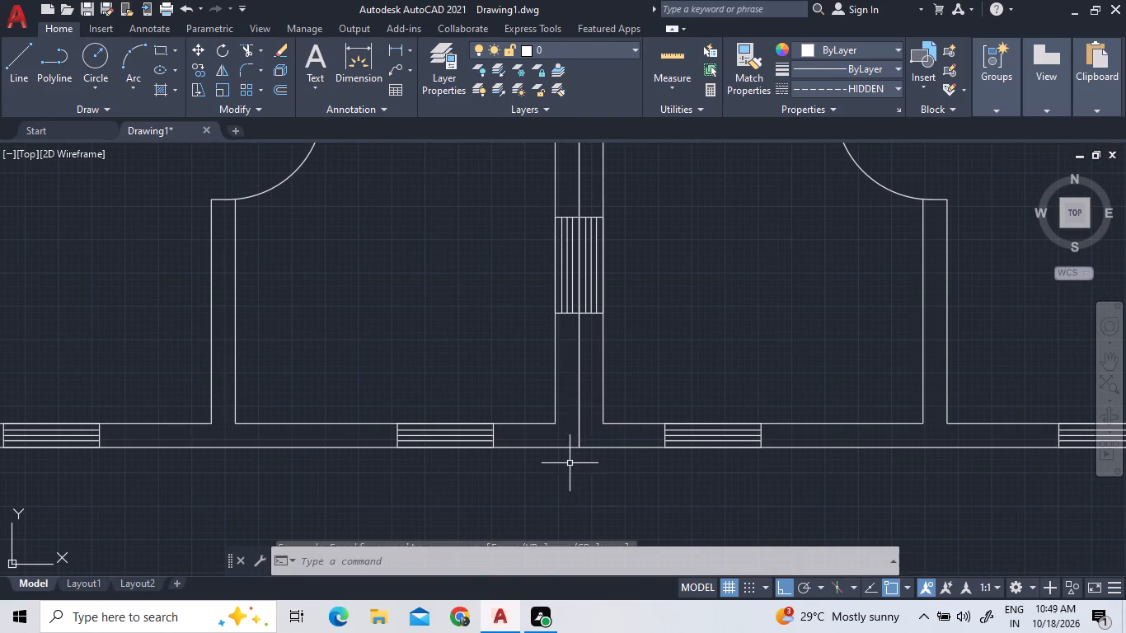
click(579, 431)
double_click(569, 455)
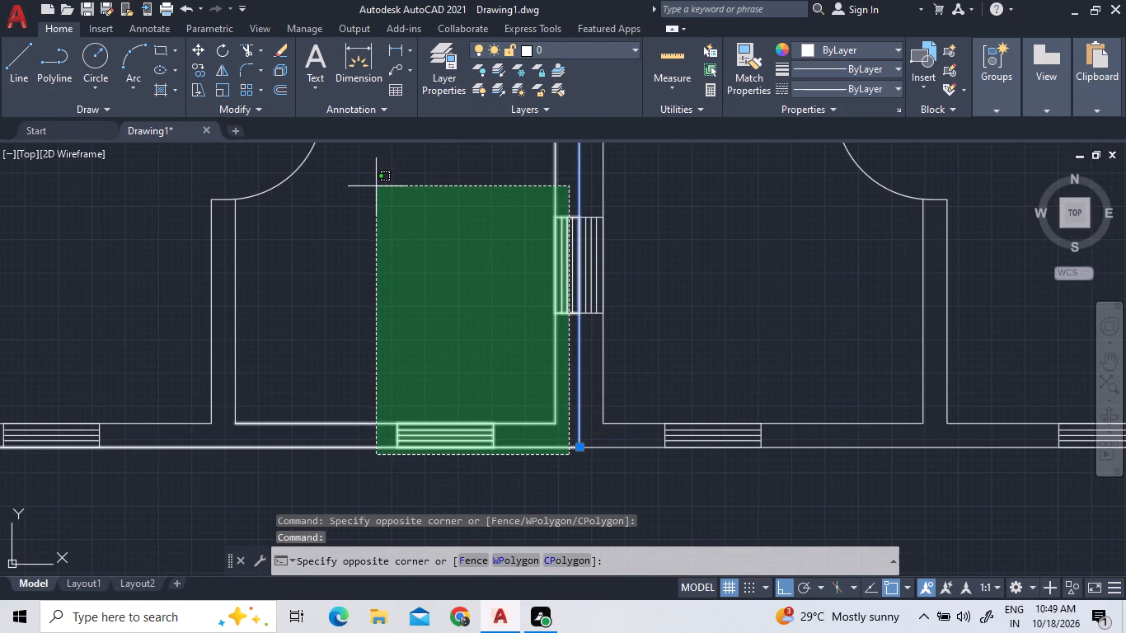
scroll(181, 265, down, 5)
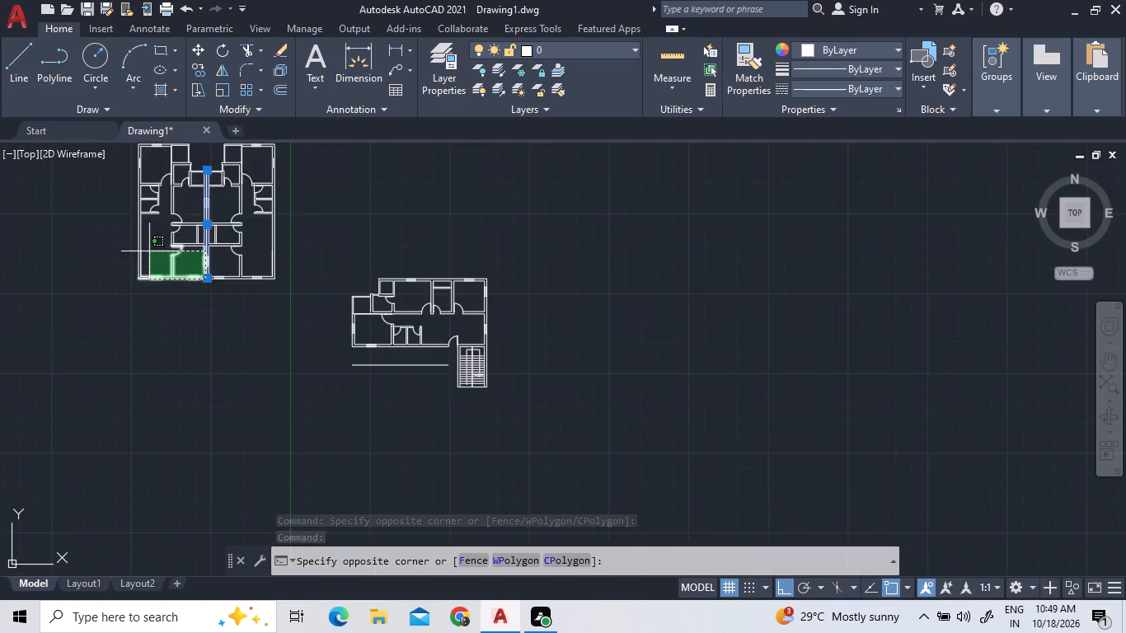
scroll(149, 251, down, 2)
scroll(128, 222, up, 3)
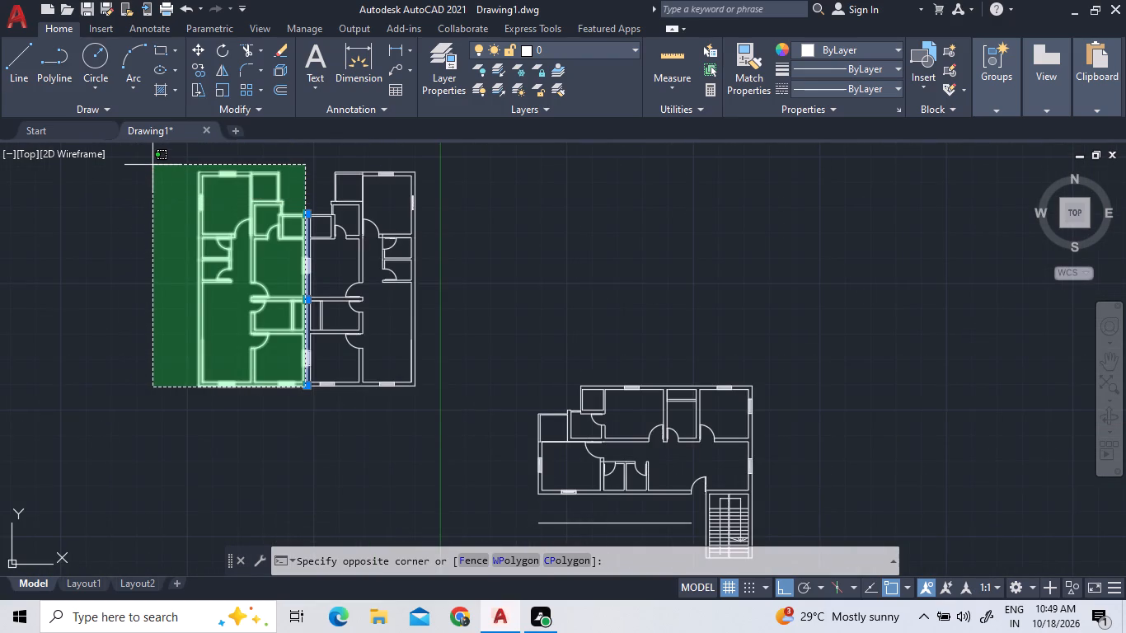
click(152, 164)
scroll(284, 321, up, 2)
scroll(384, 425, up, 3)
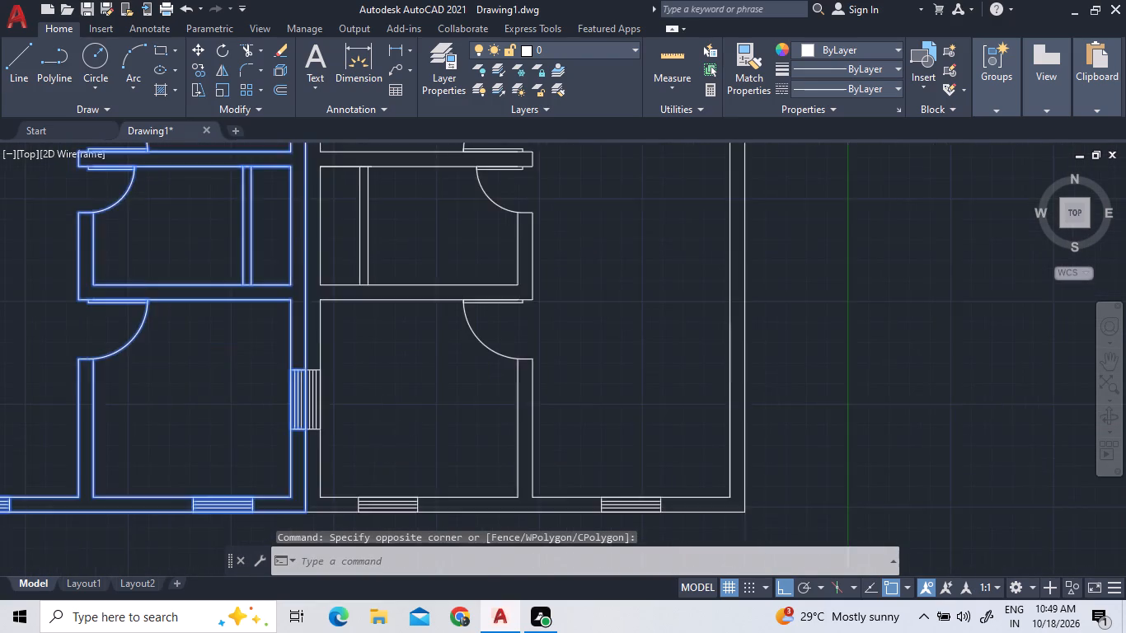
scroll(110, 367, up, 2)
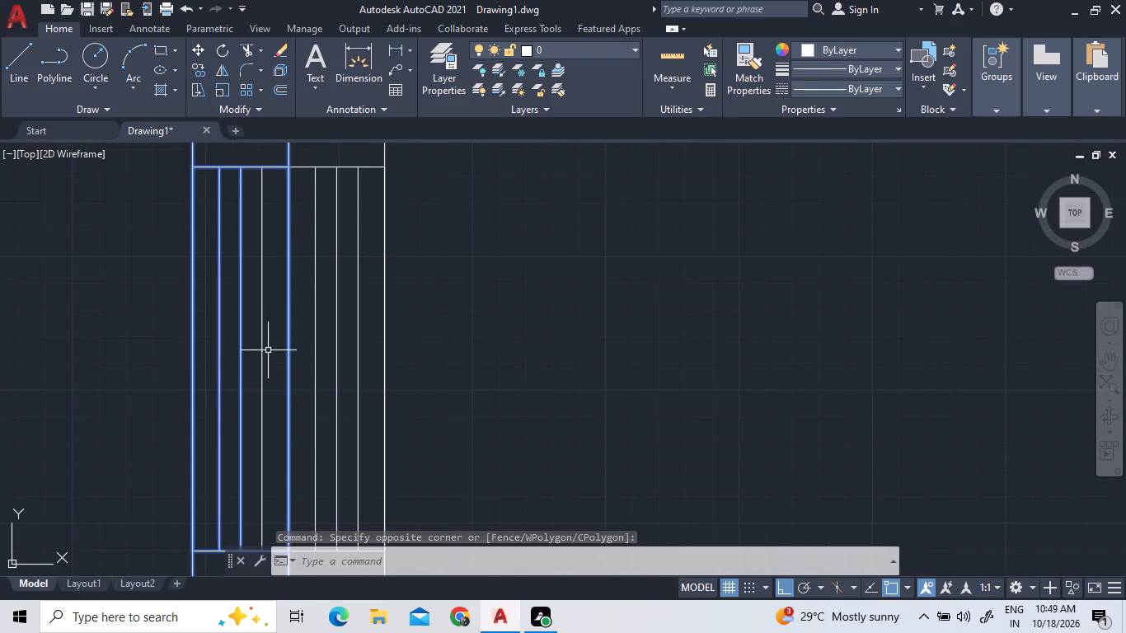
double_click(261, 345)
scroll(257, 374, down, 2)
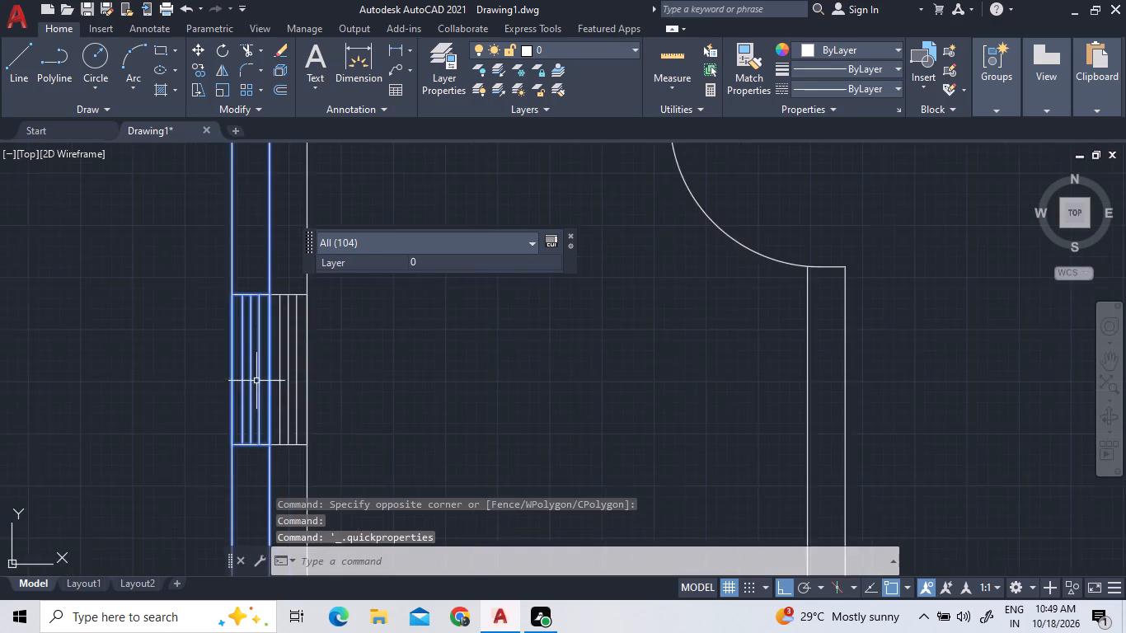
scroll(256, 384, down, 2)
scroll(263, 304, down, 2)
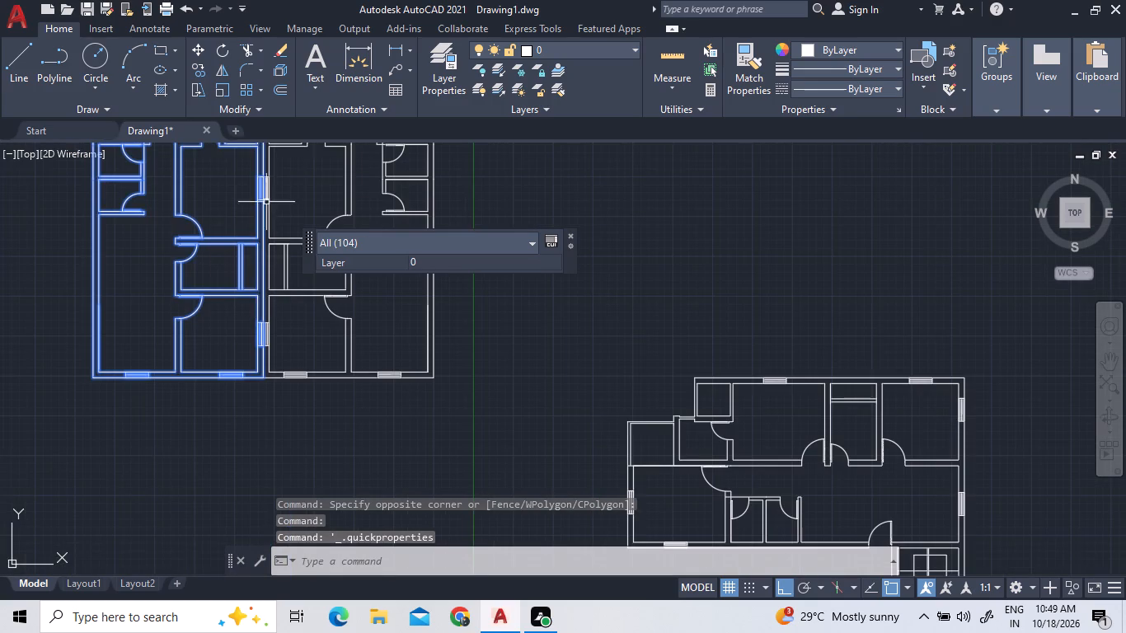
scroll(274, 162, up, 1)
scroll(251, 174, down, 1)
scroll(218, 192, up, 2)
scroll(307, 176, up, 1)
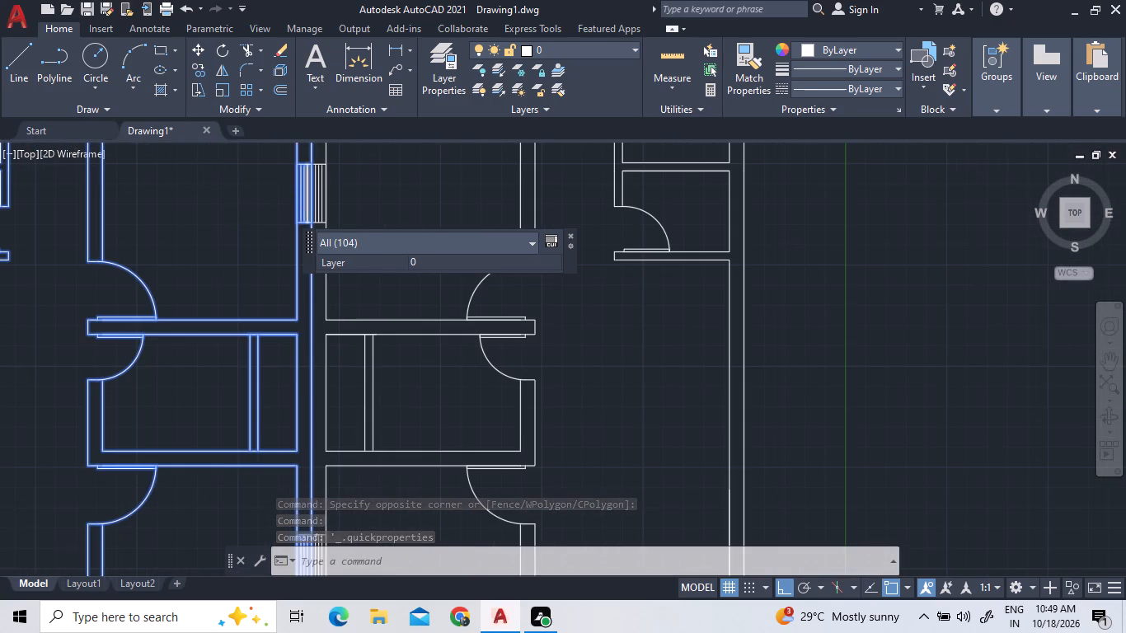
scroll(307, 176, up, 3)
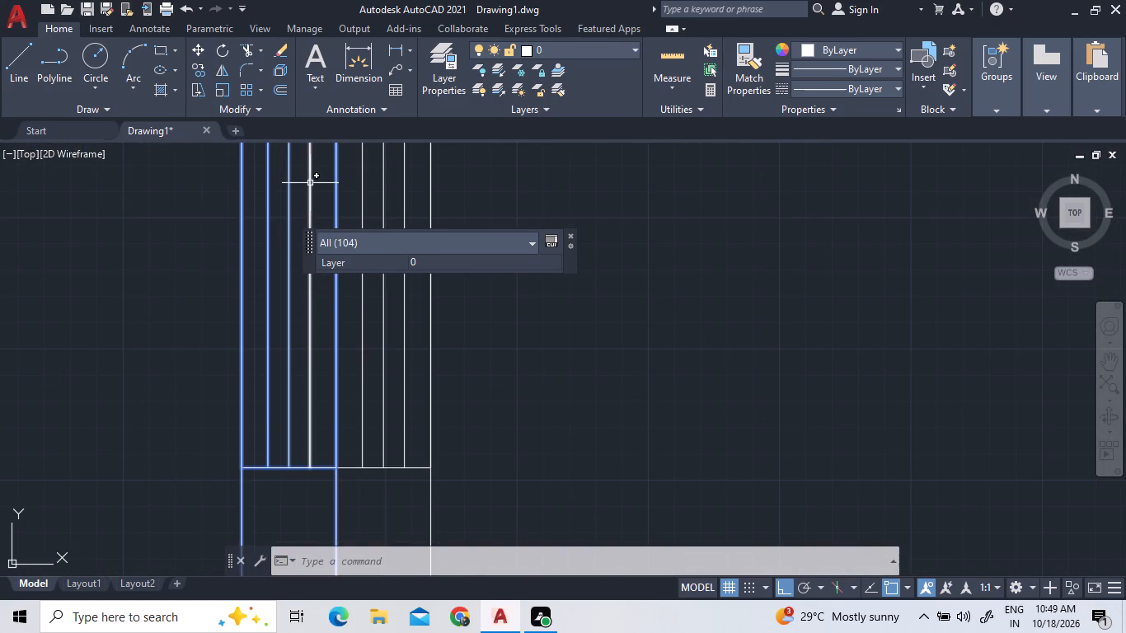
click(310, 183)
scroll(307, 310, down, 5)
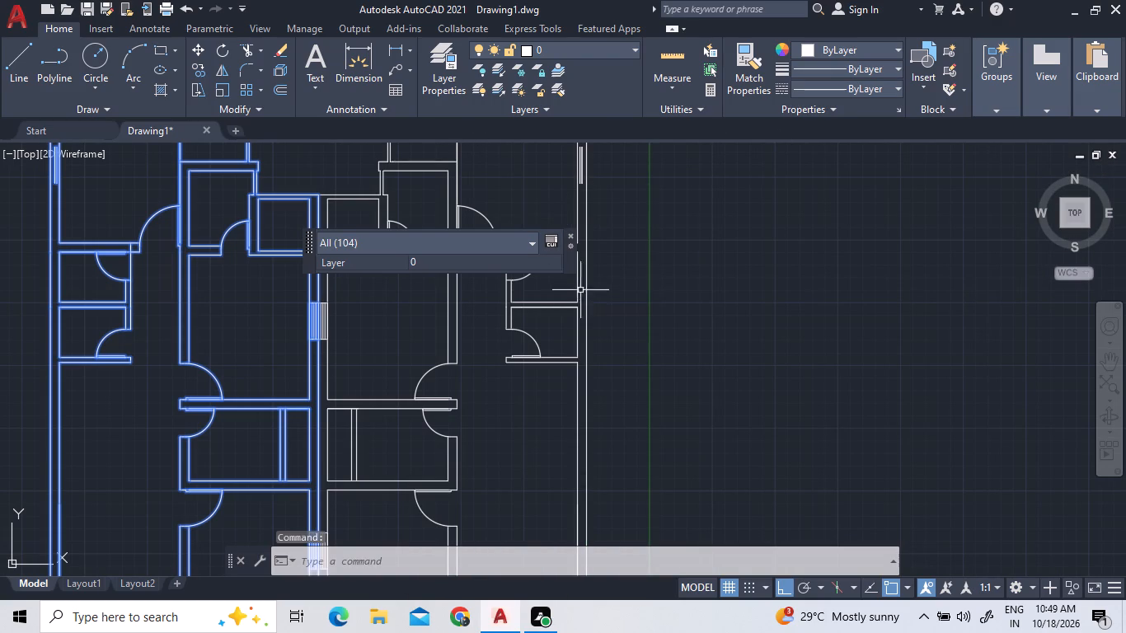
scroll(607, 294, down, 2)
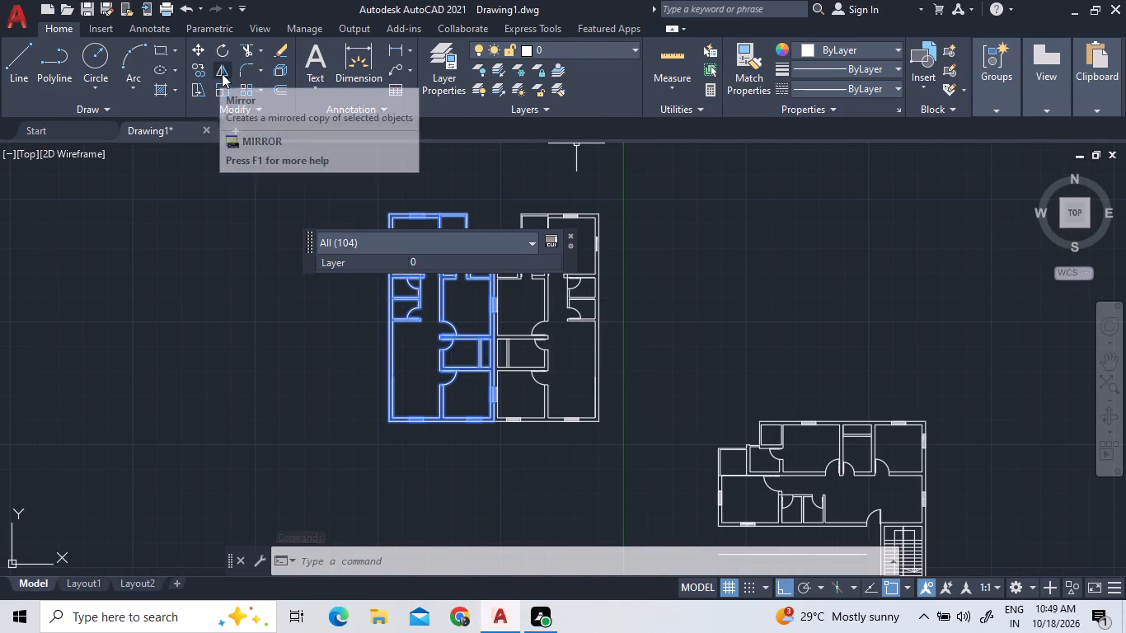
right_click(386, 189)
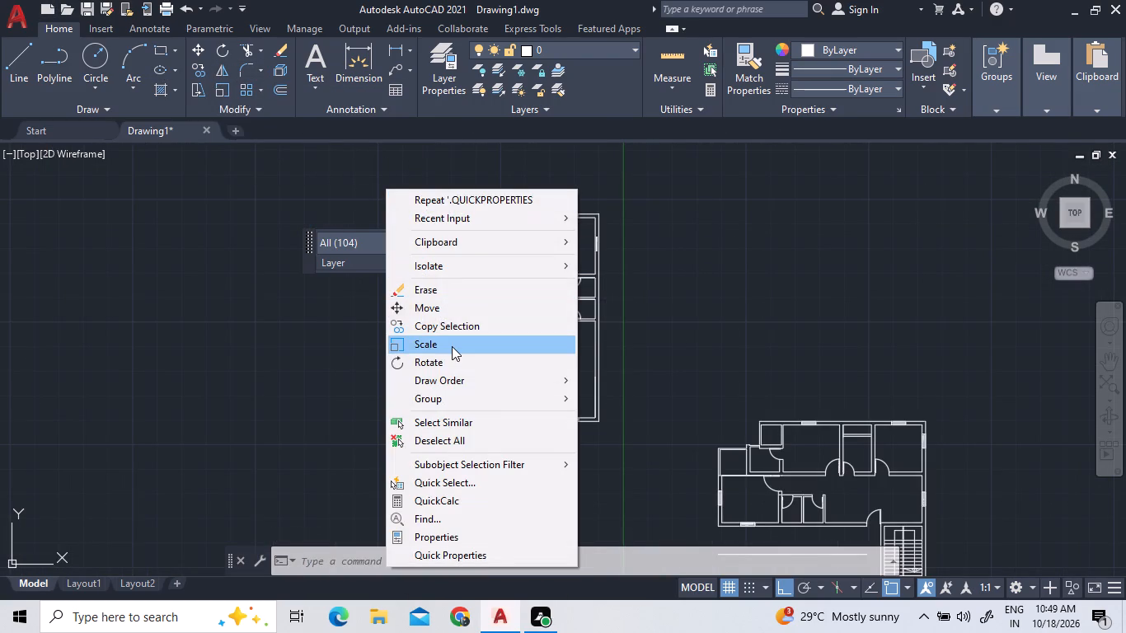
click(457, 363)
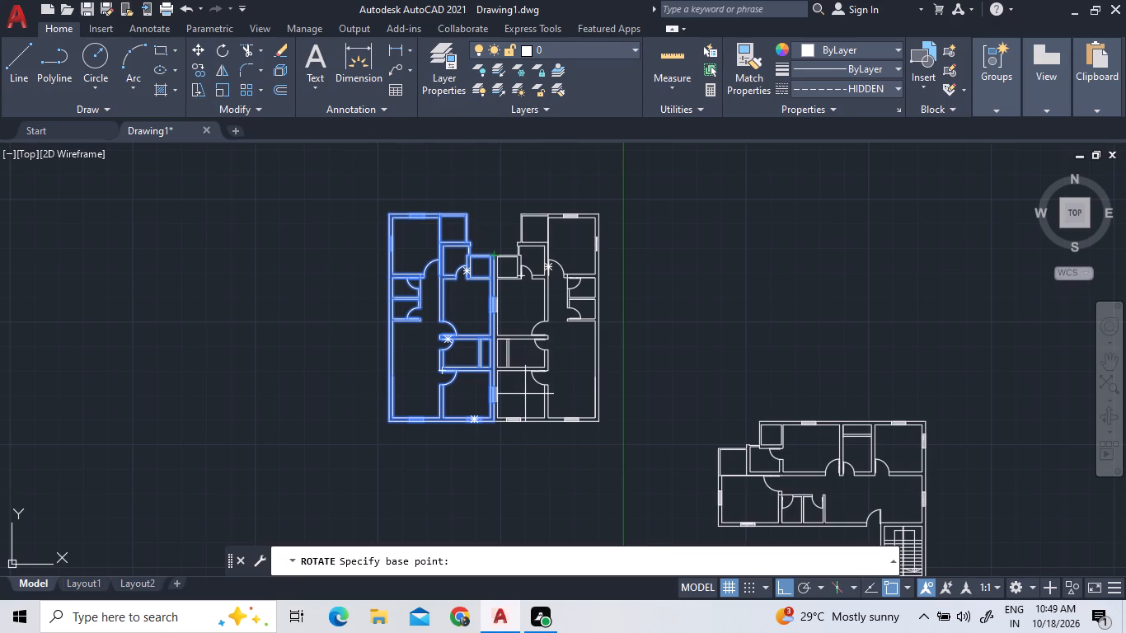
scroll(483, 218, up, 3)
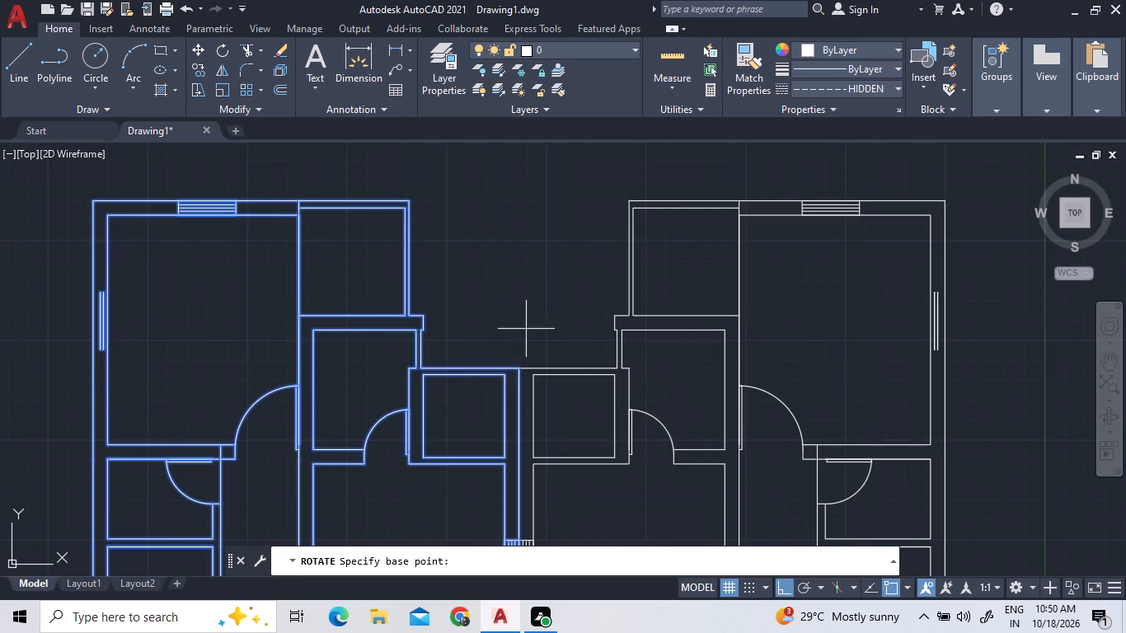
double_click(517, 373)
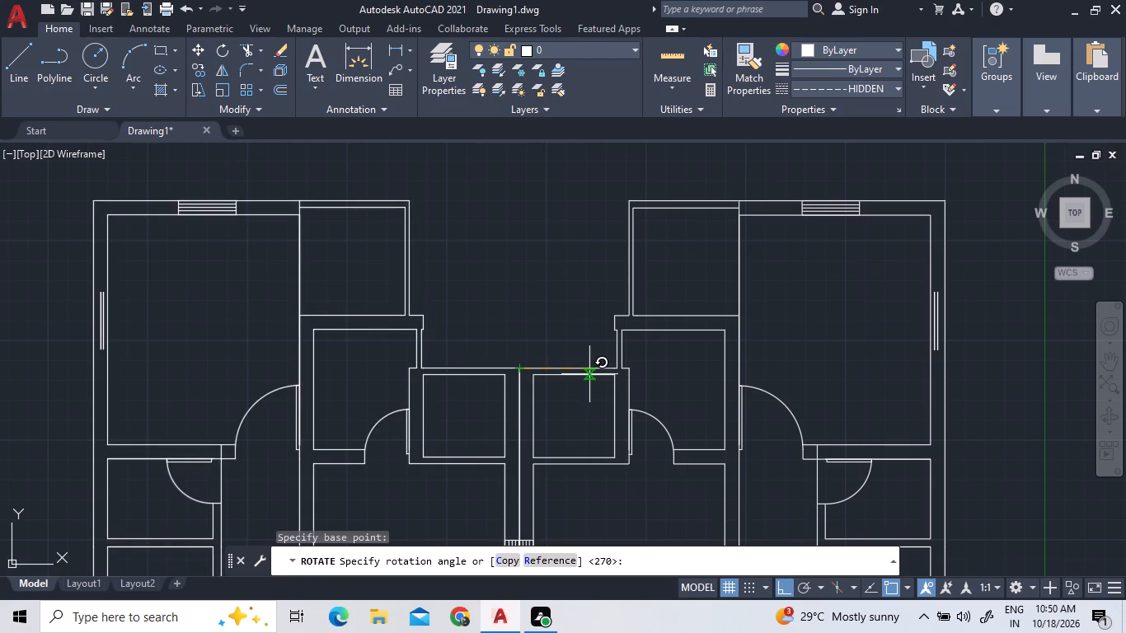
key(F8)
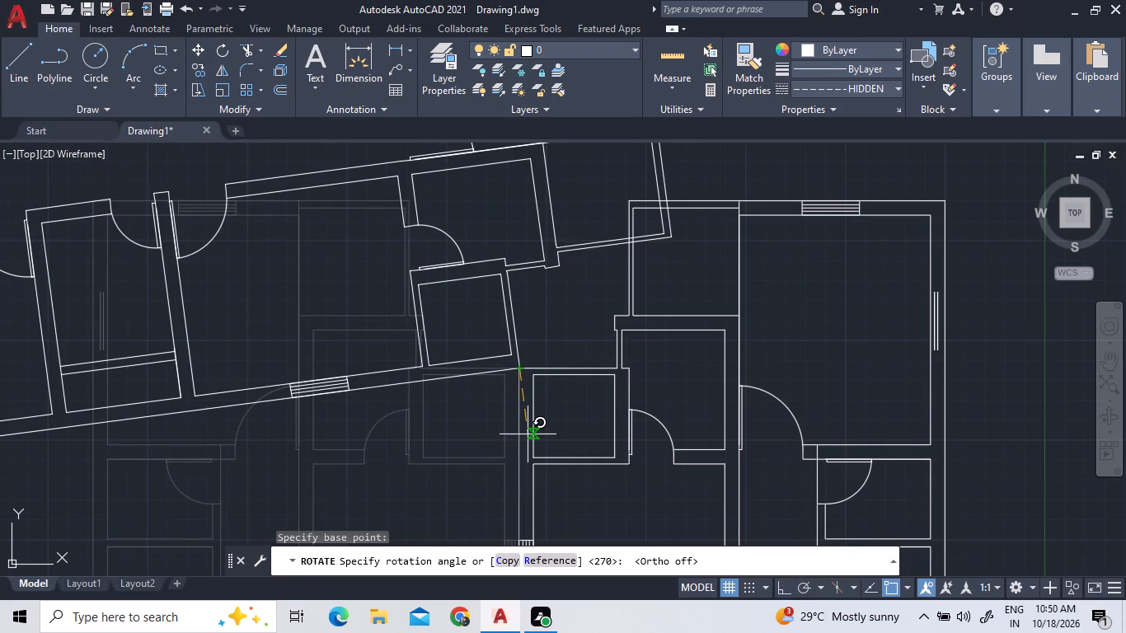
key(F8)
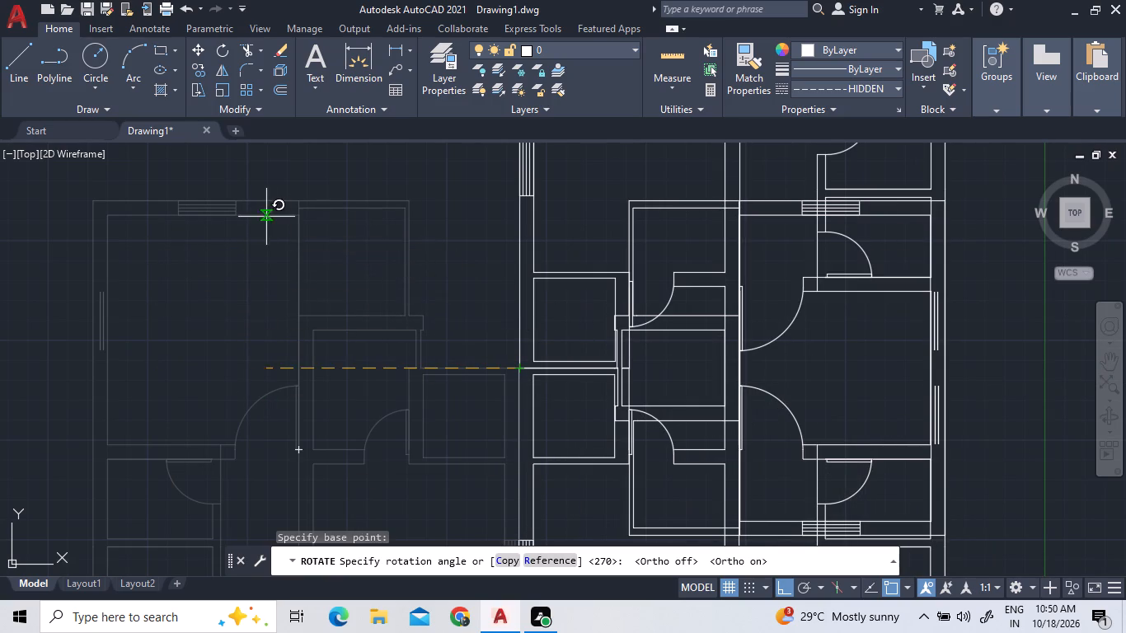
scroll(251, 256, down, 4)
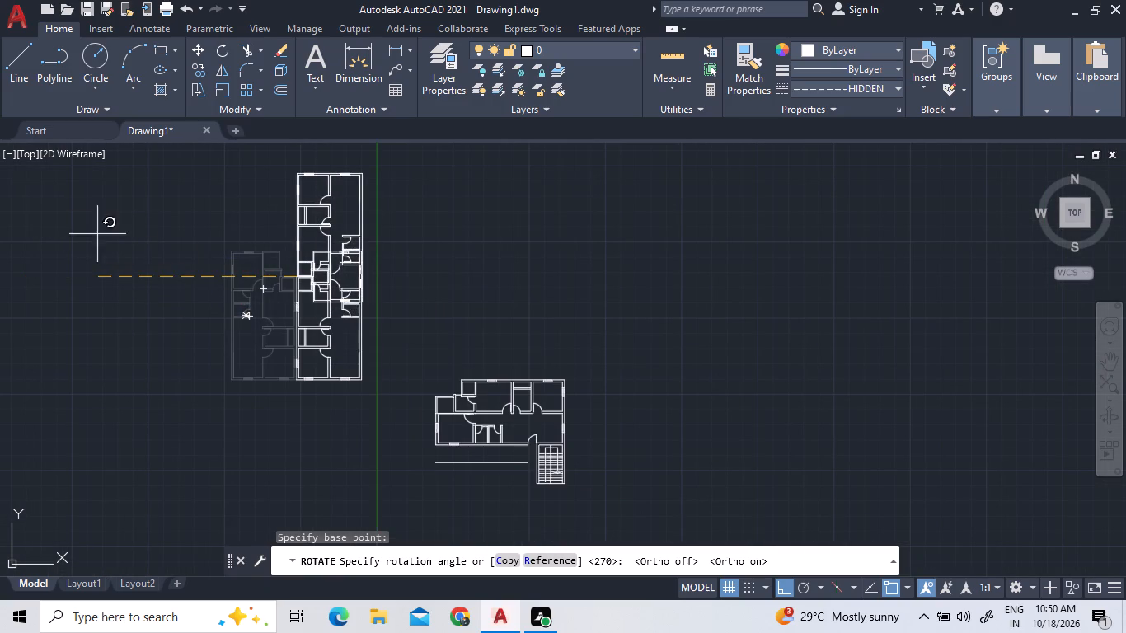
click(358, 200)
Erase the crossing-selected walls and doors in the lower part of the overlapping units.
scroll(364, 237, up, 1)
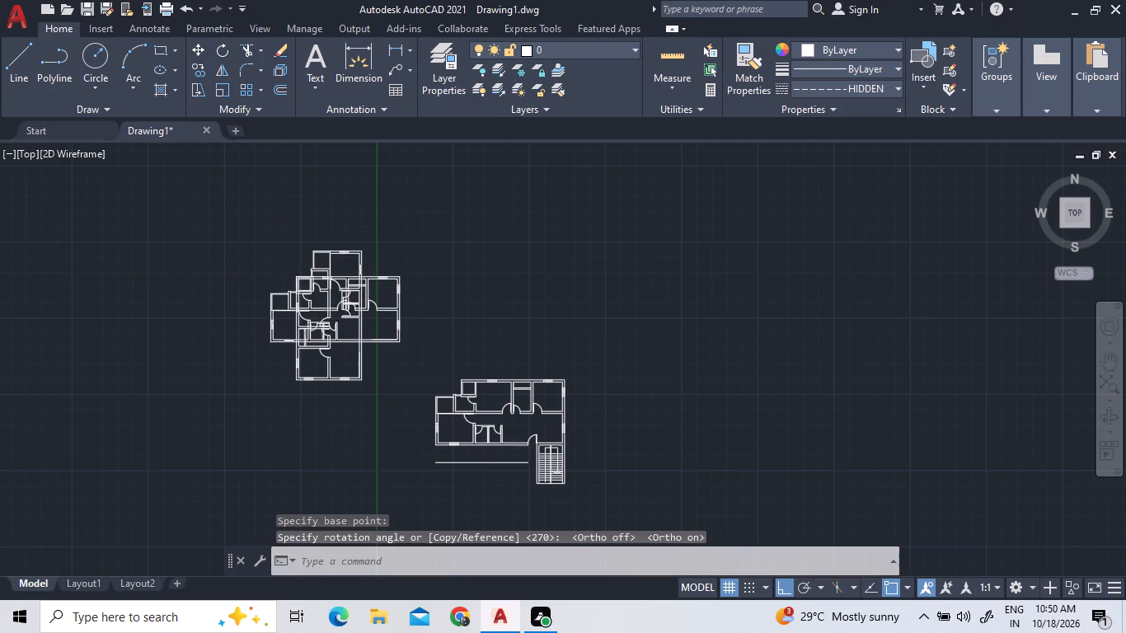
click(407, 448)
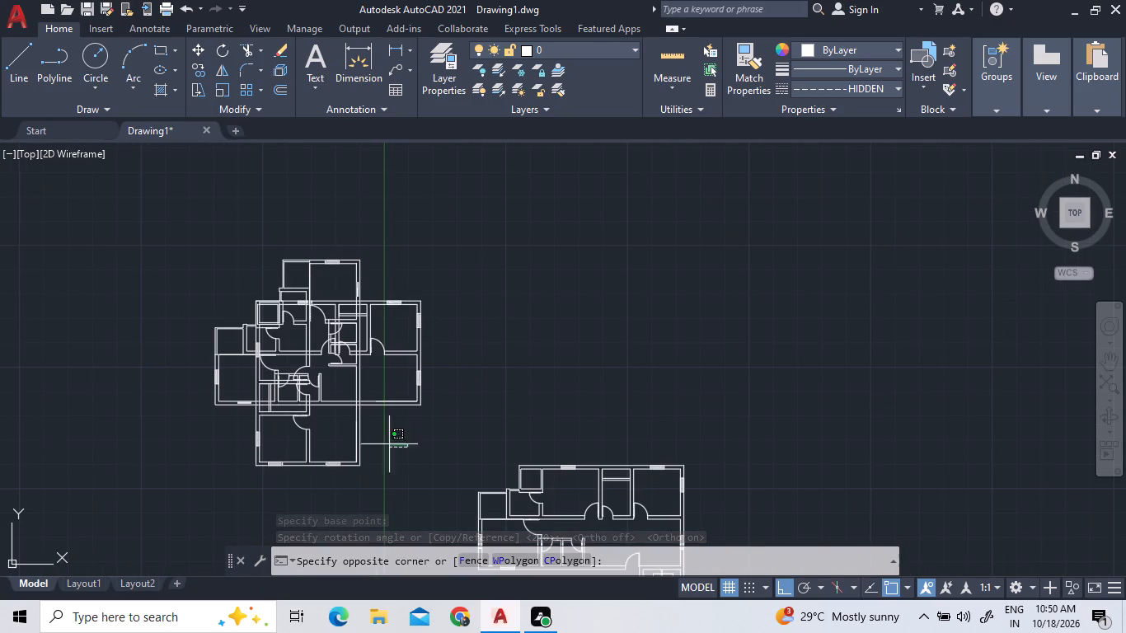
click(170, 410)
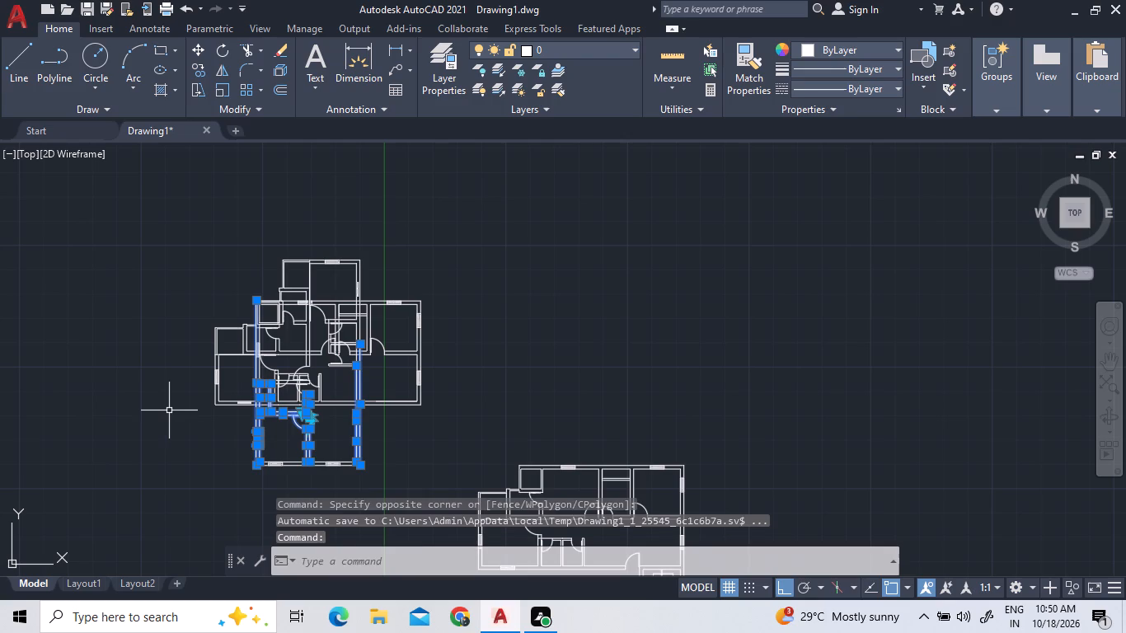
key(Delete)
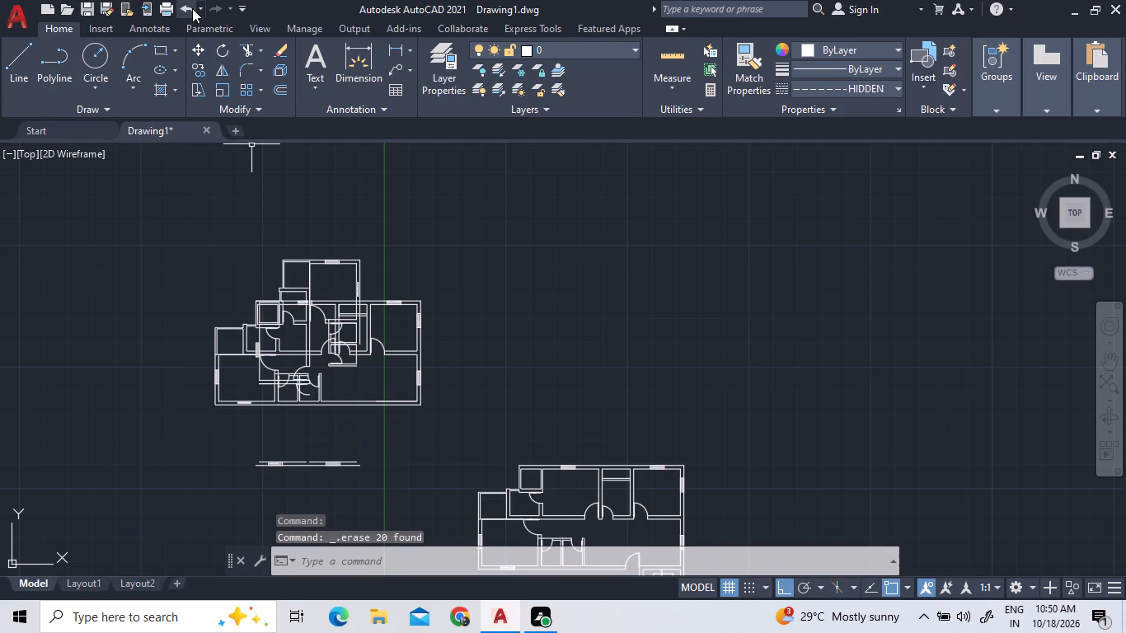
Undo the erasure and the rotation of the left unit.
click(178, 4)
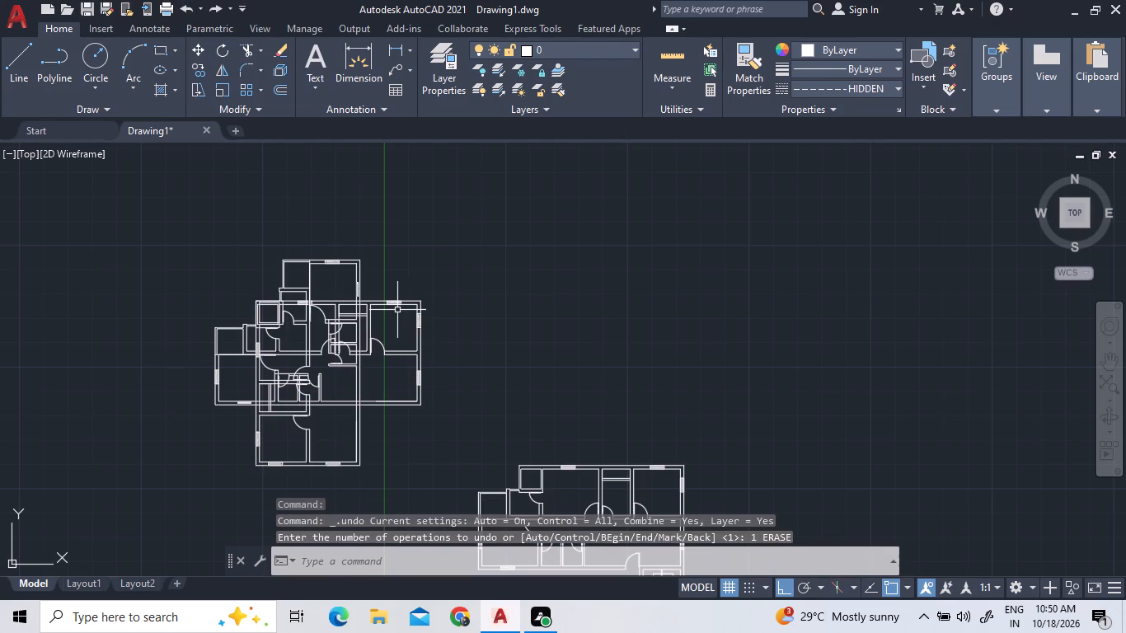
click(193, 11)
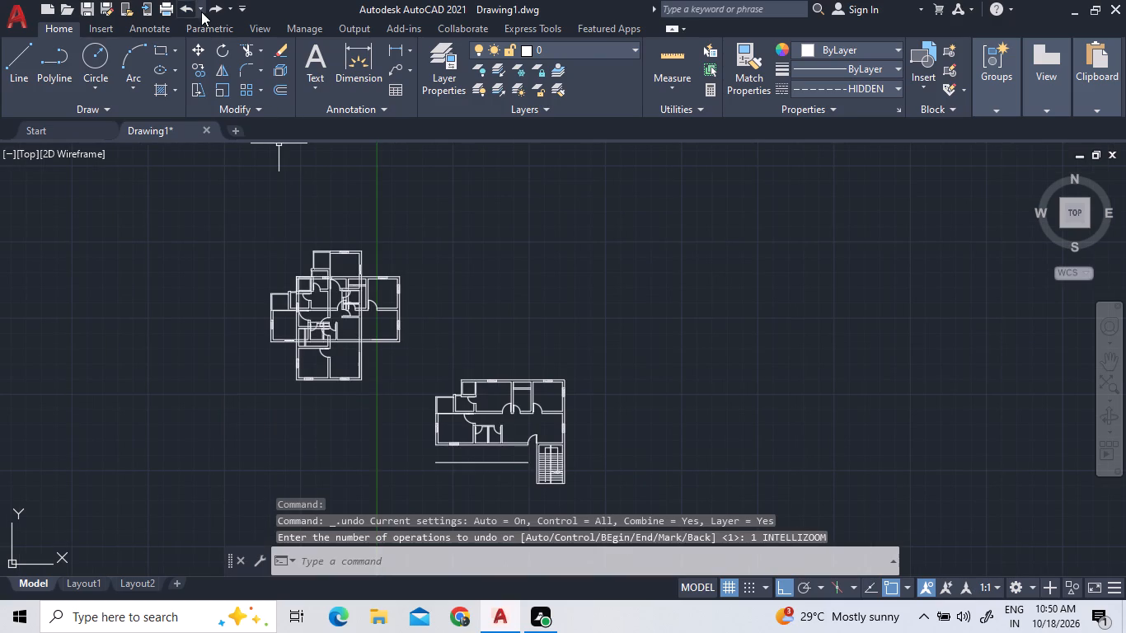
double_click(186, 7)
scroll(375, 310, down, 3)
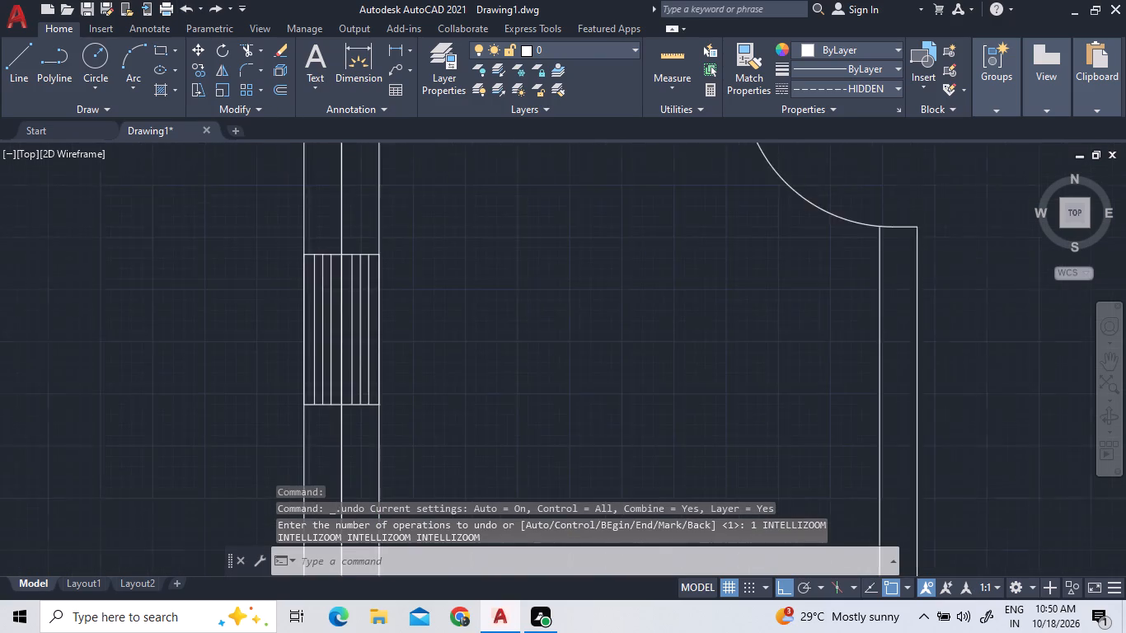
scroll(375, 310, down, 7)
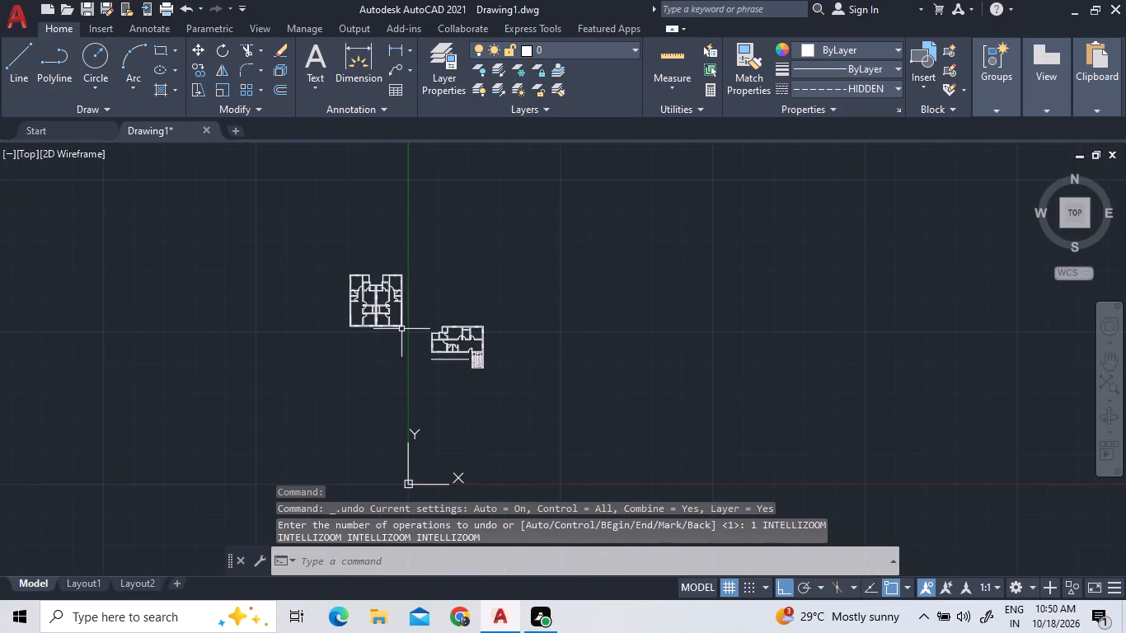
Rotate the whole mirrored pair of units by 270° about a point below the original floor plan.
triple_click(411, 332)
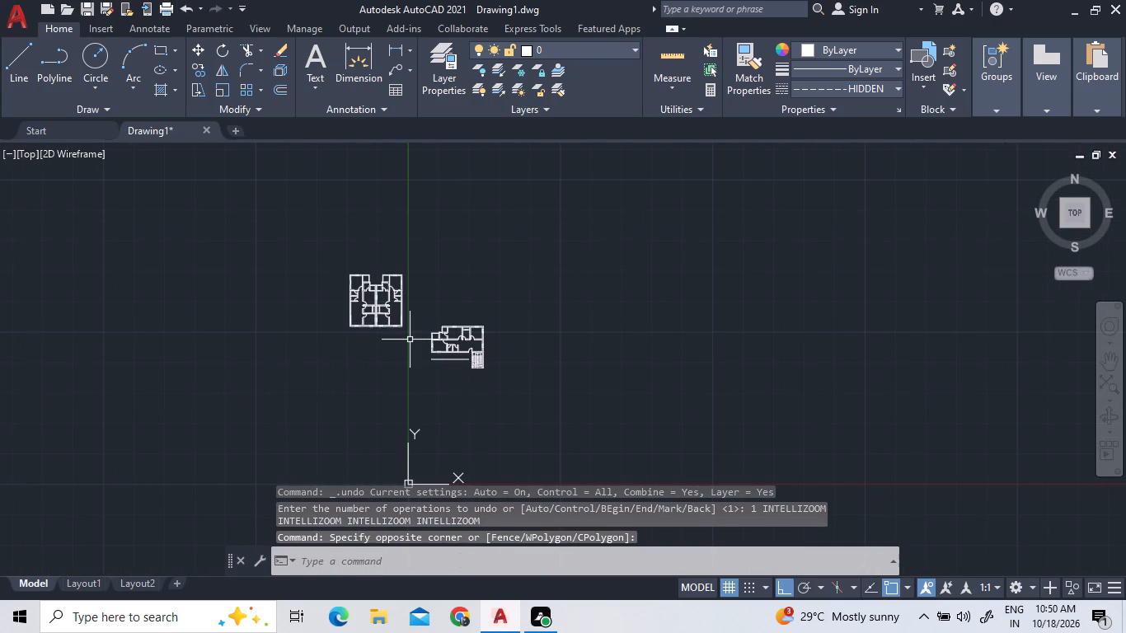
triple_click(410, 340)
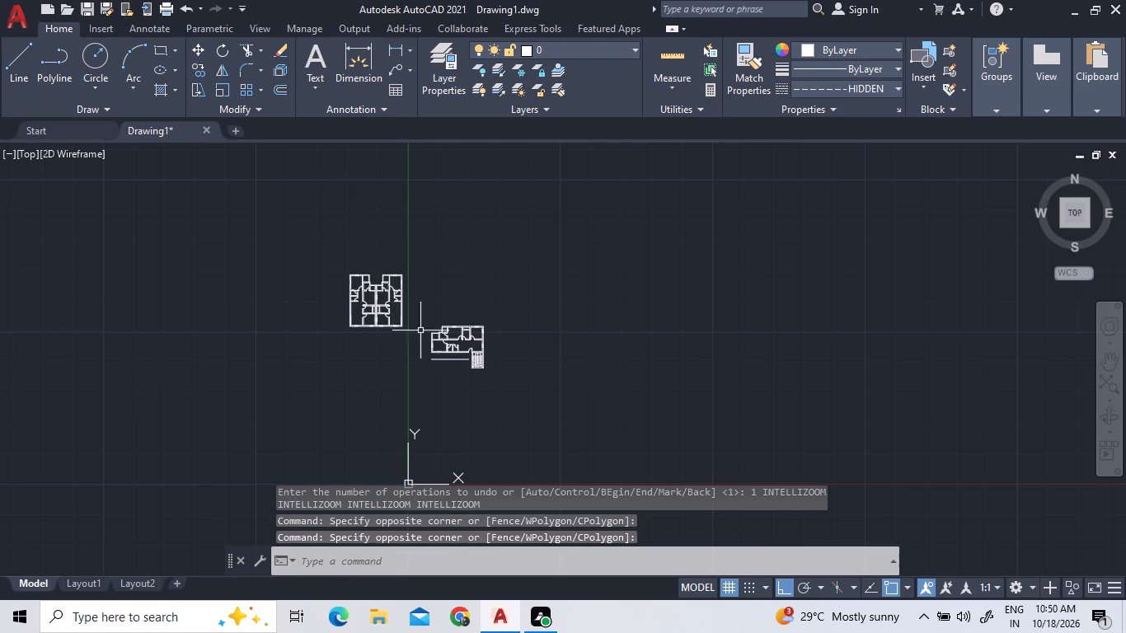
double_click(342, 270)
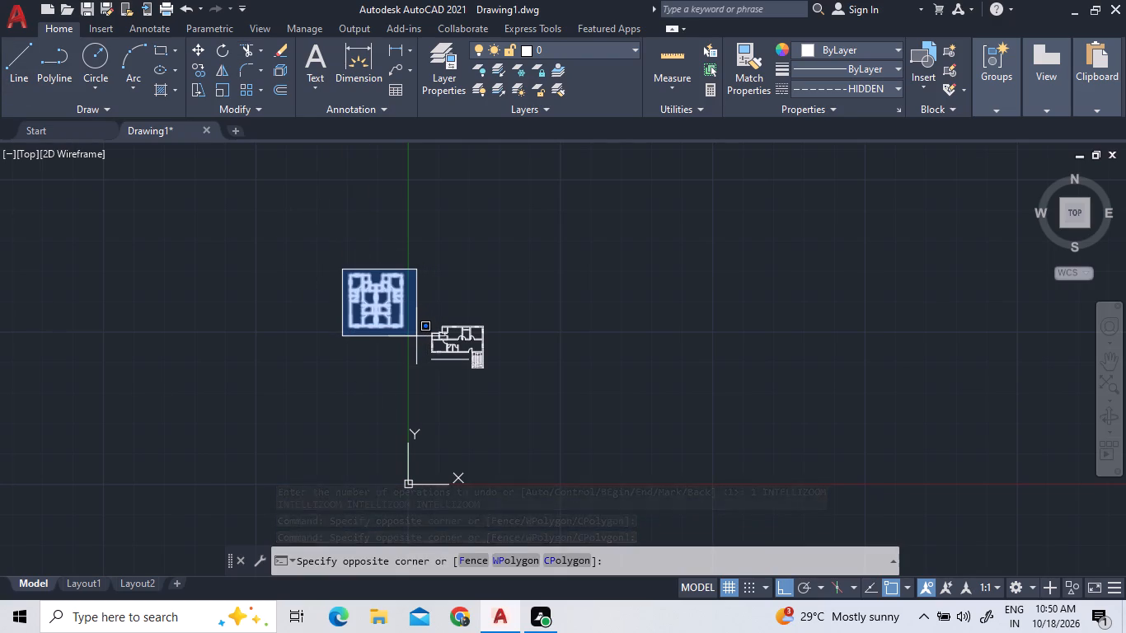
click(406, 333)
right_click(406, 332)
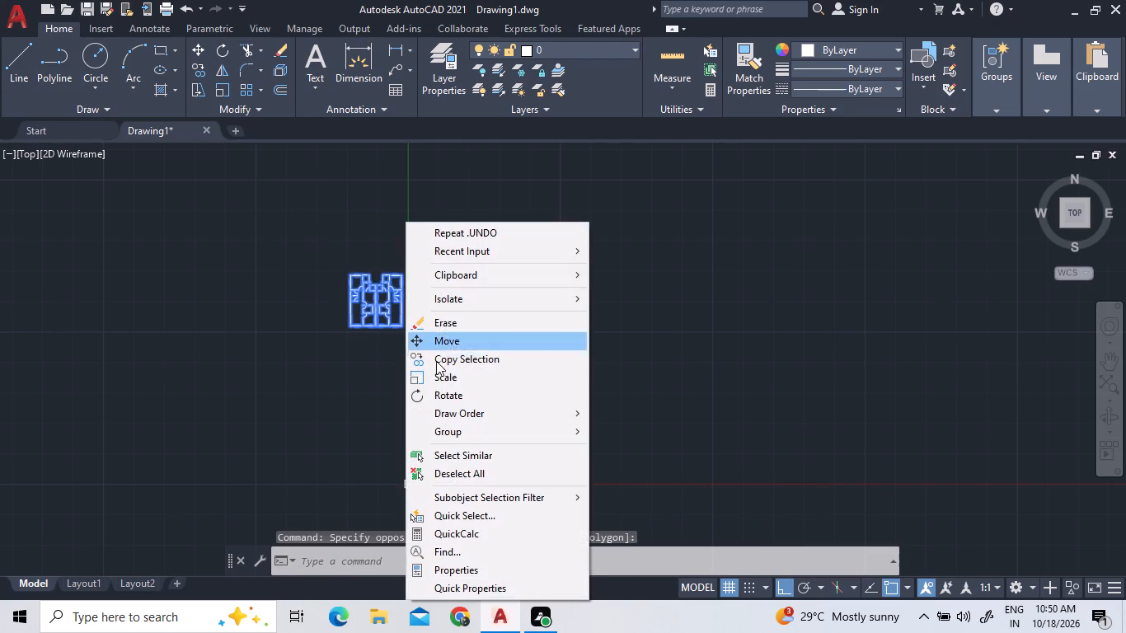
double_click(458, 391)
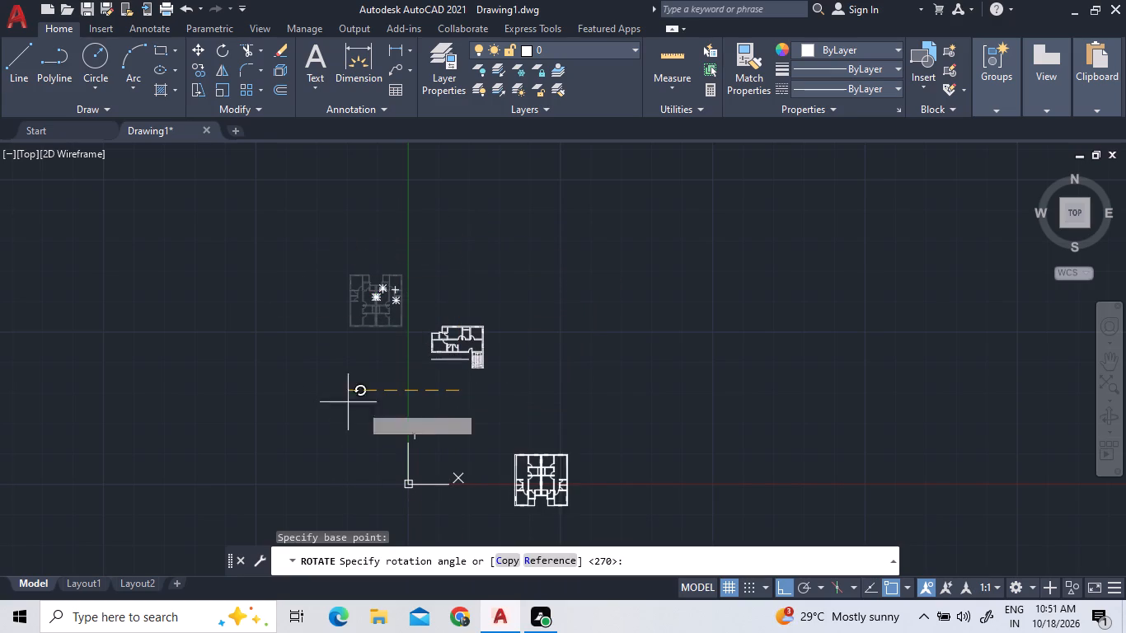
click(453, 446)
Erase the upper unit of the rotated pair, including its walls, doors and windows above the shared wall line.
scroll(523, 283, up, 3)
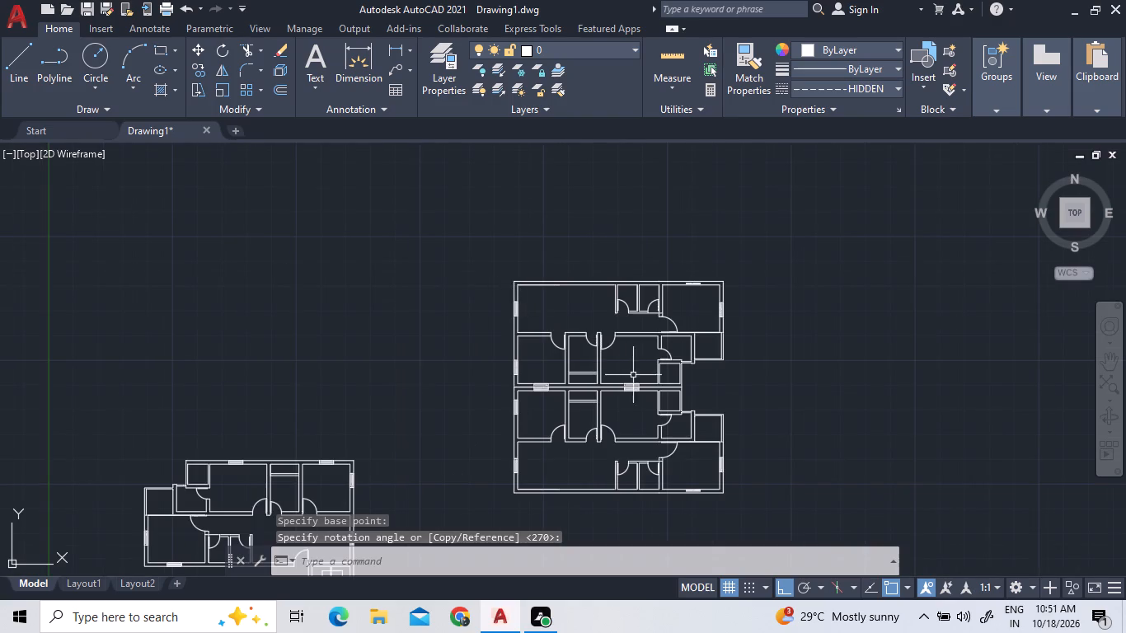
scroll(651, 393, up, 3)
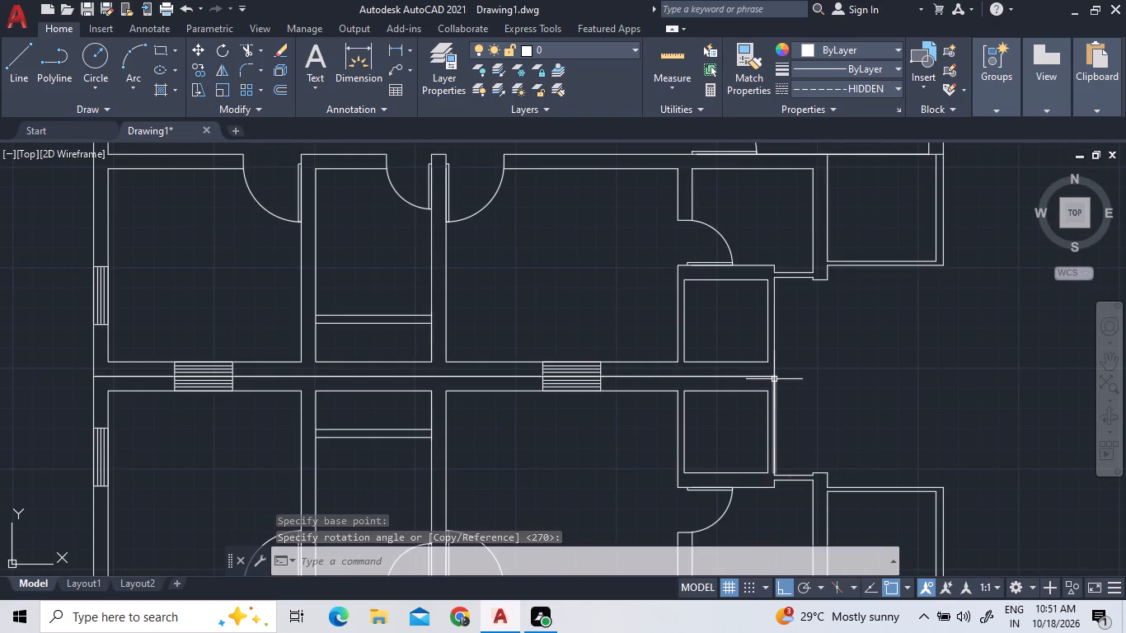
scroll(766, 373, down, 2)
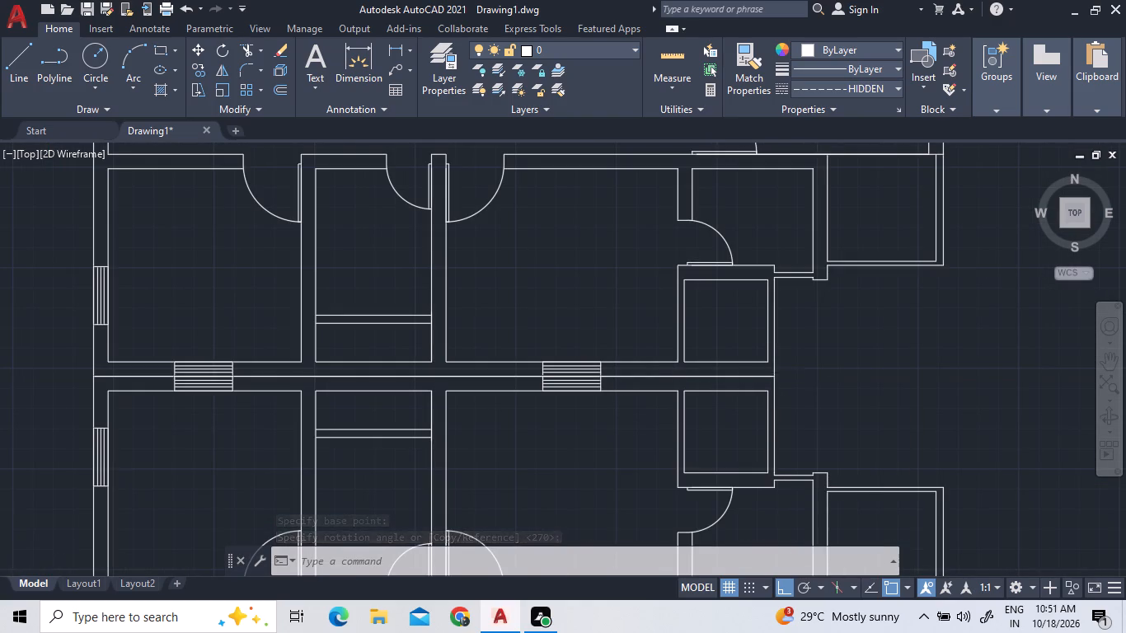
scroll(766, 373, down, 1)
scroll(782, 388, up, 2)
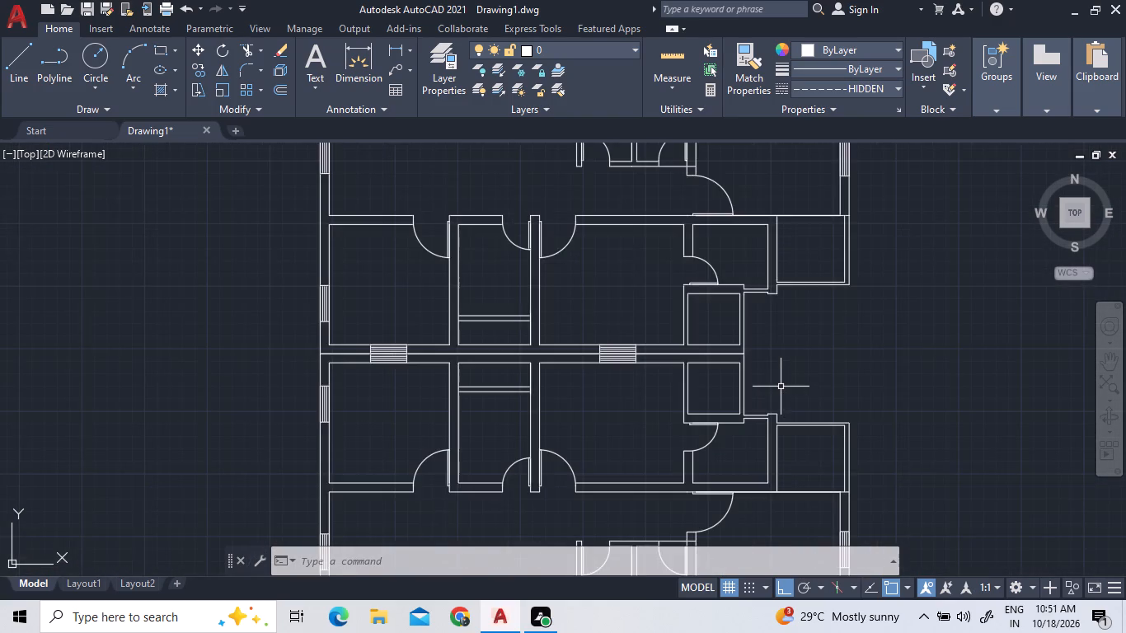
scroll(758, 354, up, 1)
click(754, 349)
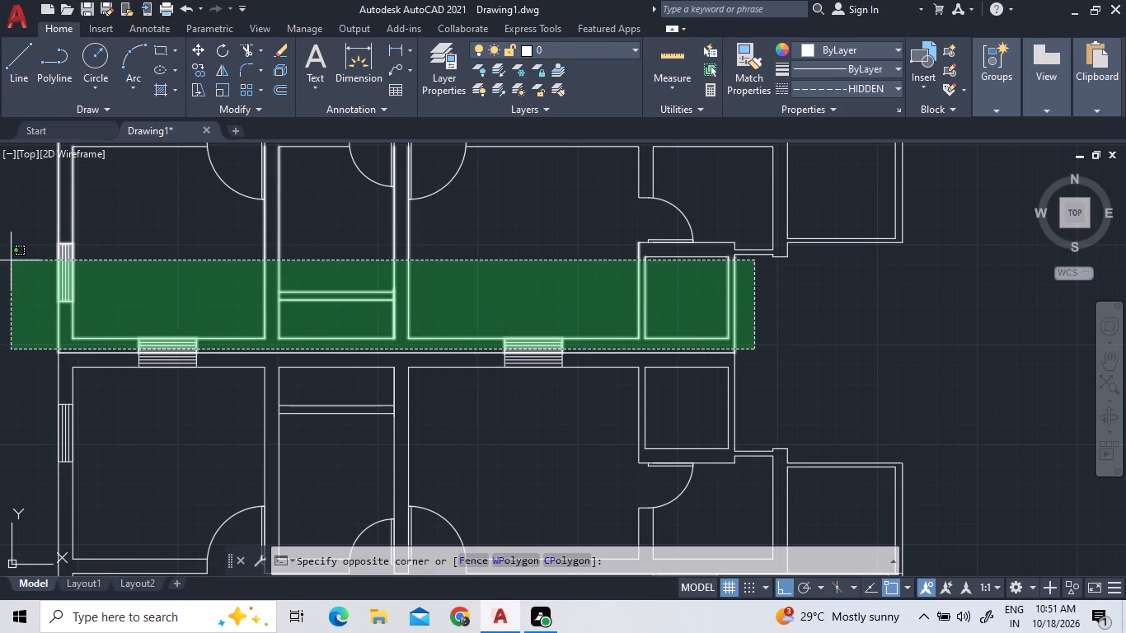
scroll(12, 241, down, 4)
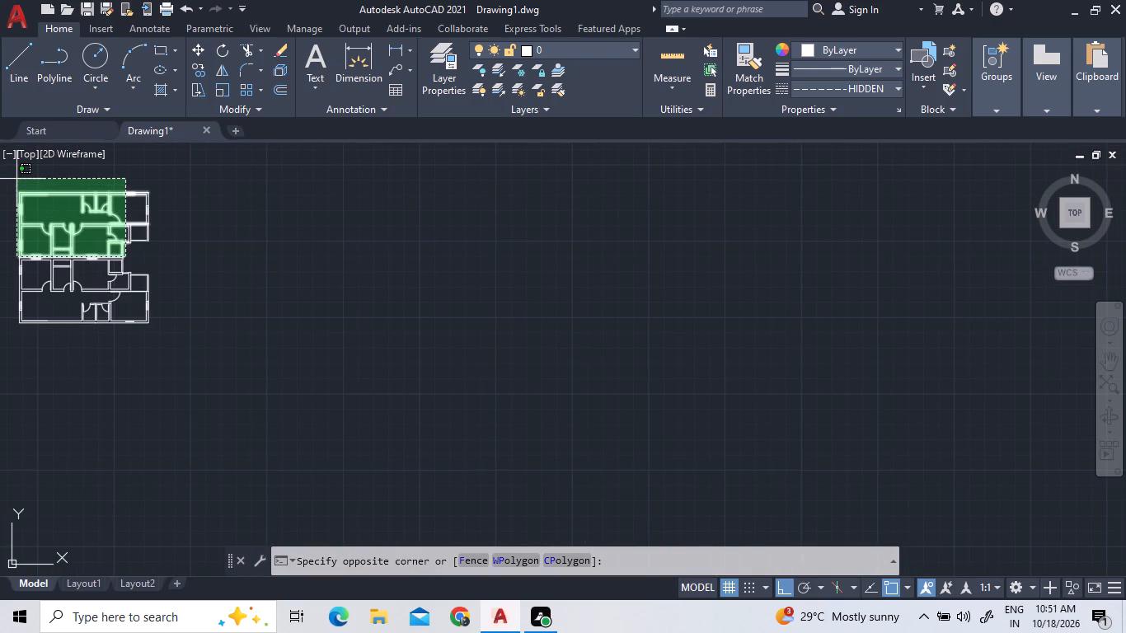
double_click(16, 179)
scroll(96, 203, up, 3)
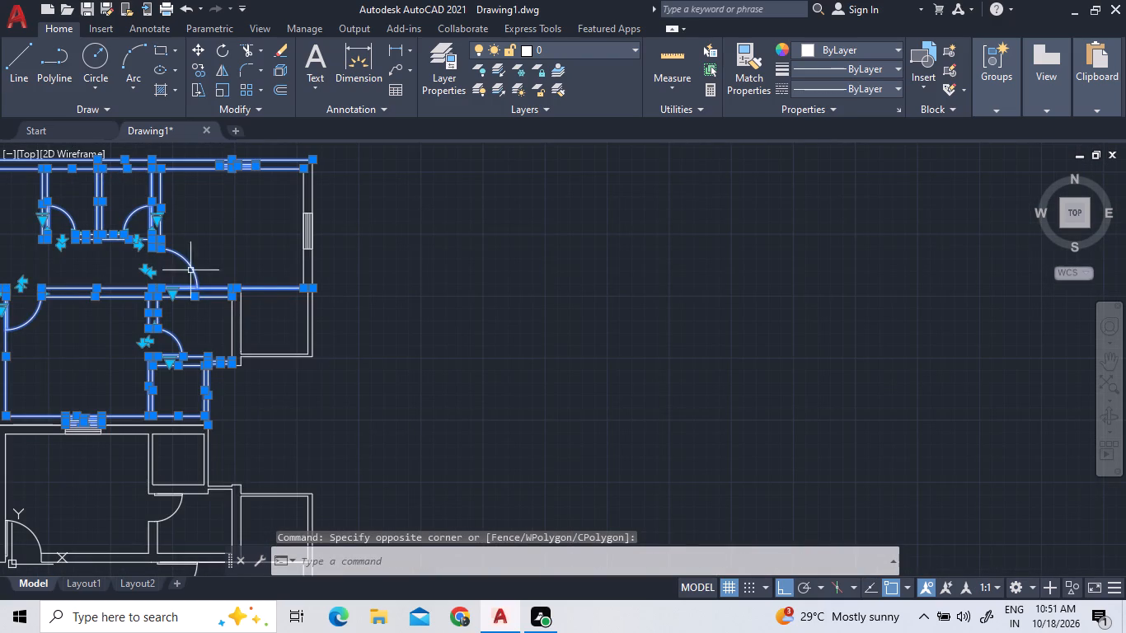
click(401, 377)
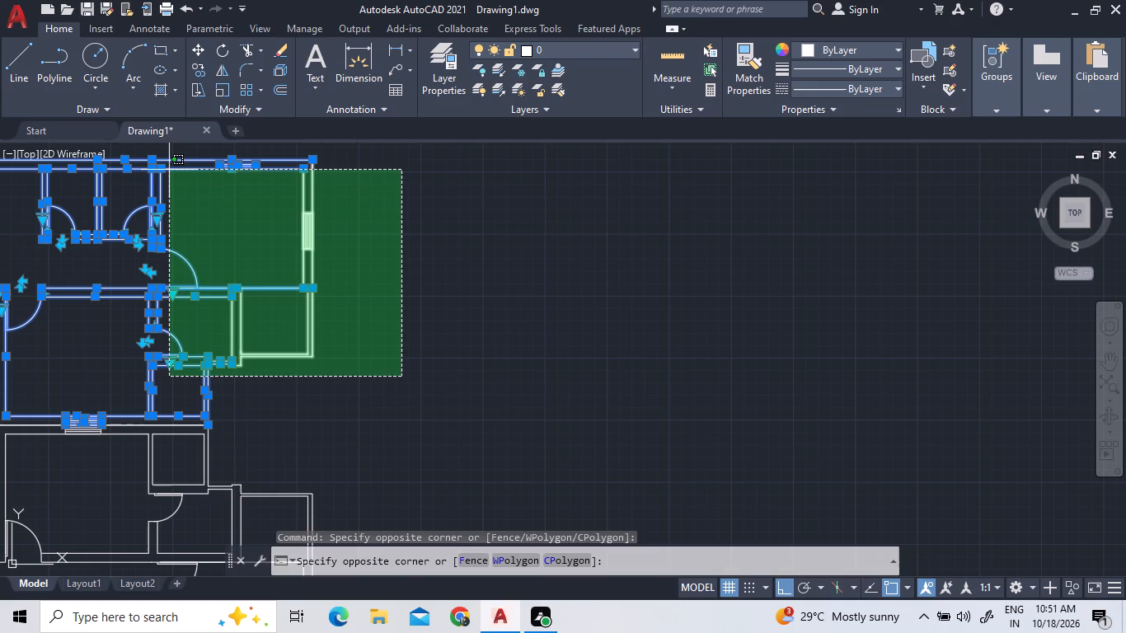
click(199, 190)
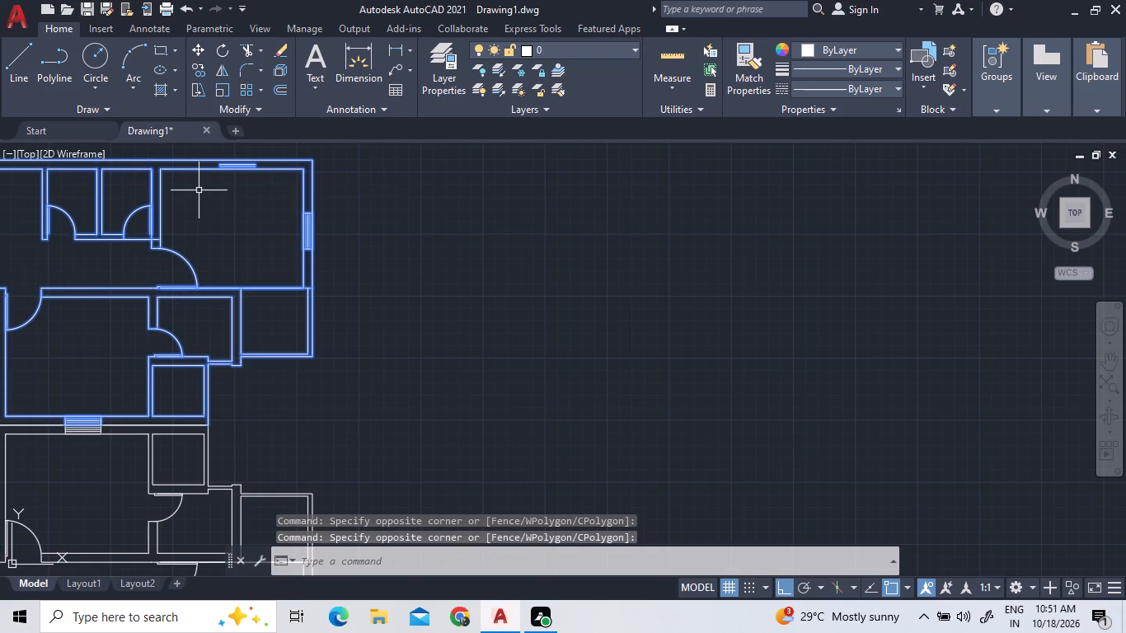
key(Delete)
Examine the remaining unit alongside the original floor plan, its staircase and the line below it.
scroll(265, 284, down, 2)
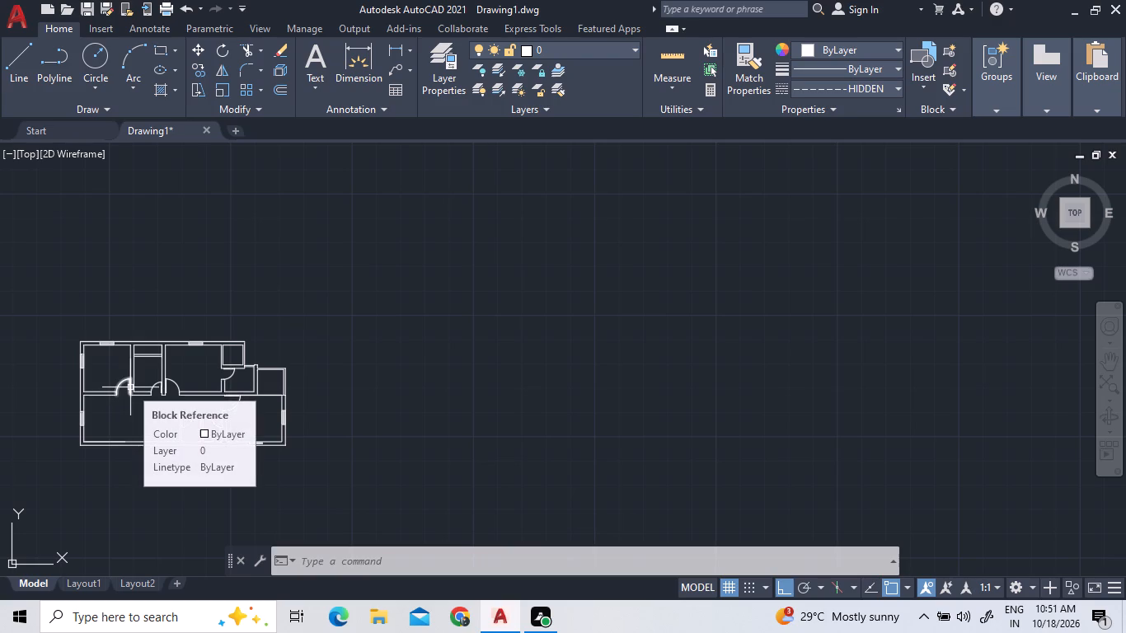
scroll(216, 331, down, 4)
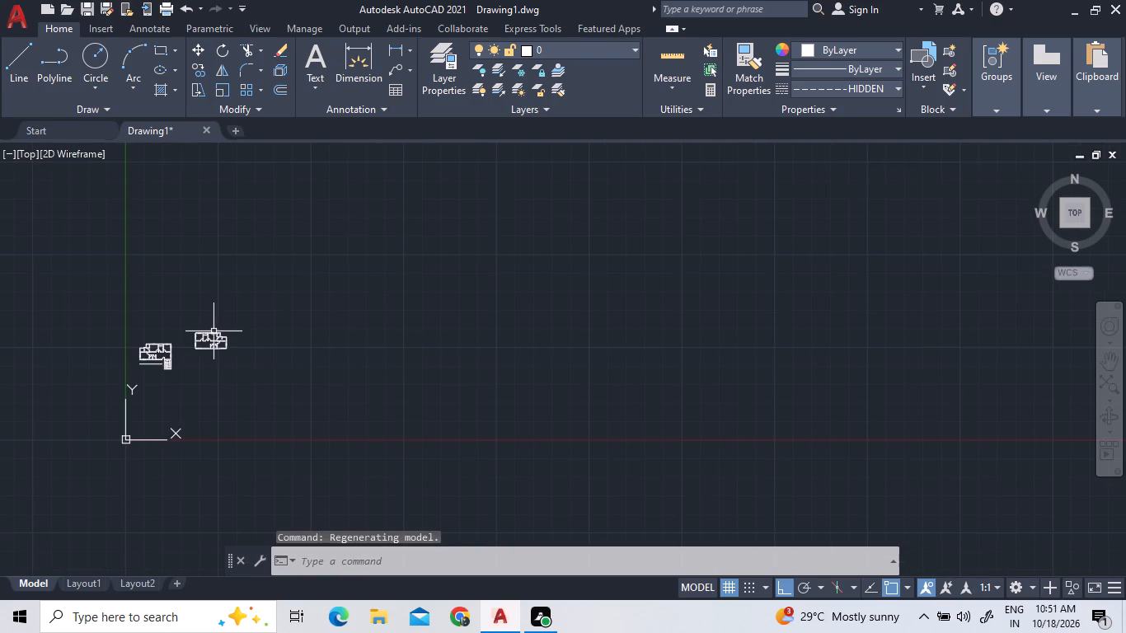
scroll(209, 340, up, 3)
scroll(196, 337, down, 1)
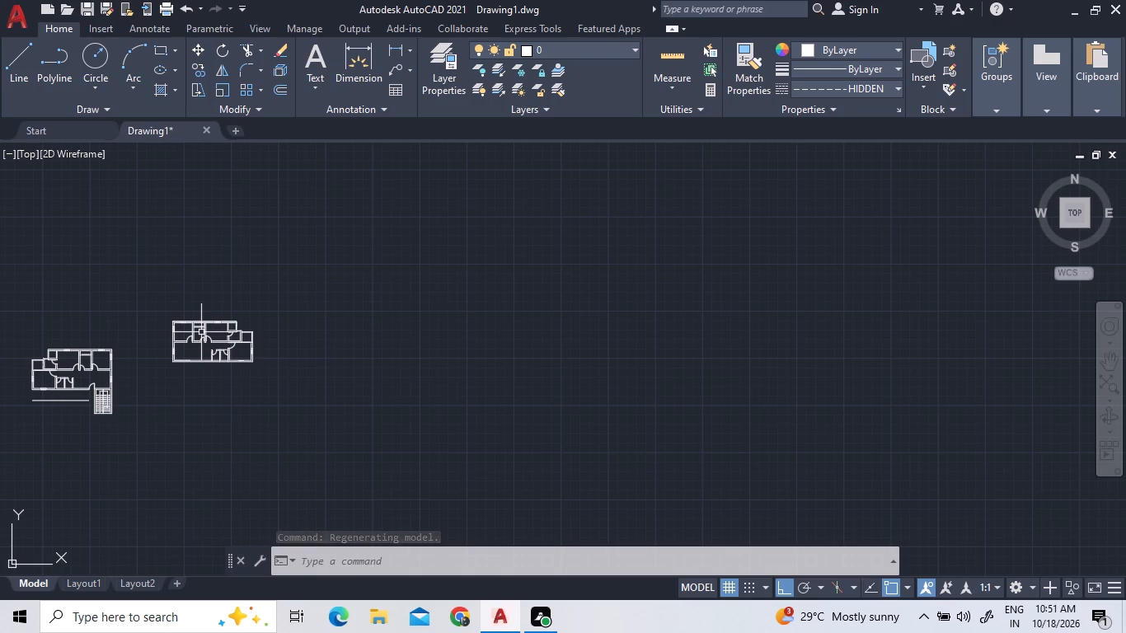
scroll(12, 403, up, 2)
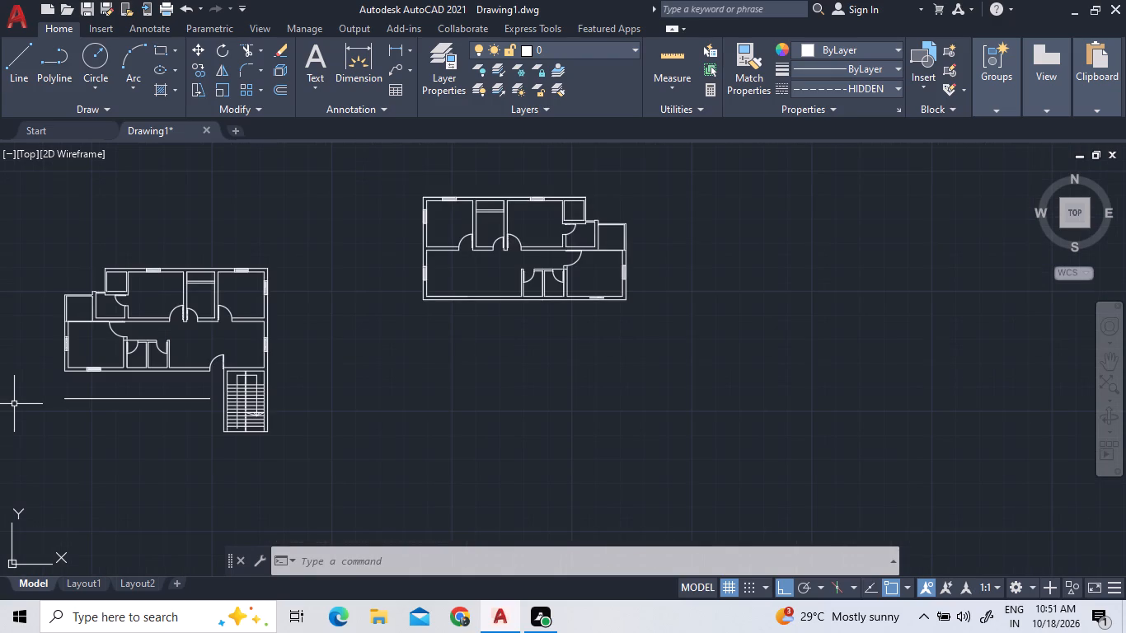
scroll(90, 395, up, 1)
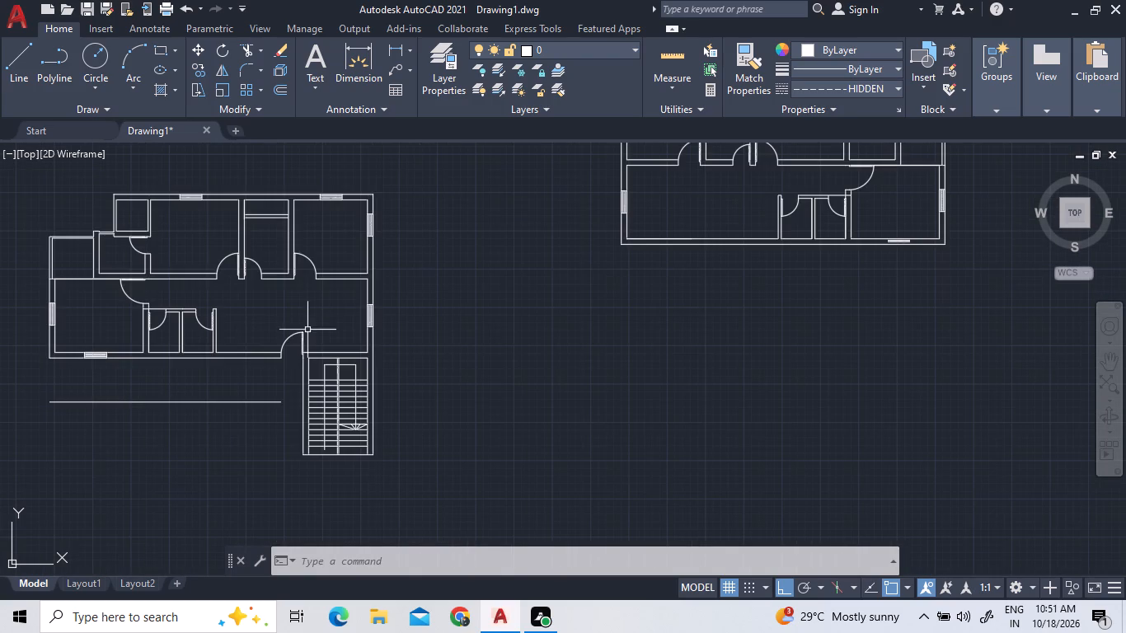
scroll(389, 383, down, 1)
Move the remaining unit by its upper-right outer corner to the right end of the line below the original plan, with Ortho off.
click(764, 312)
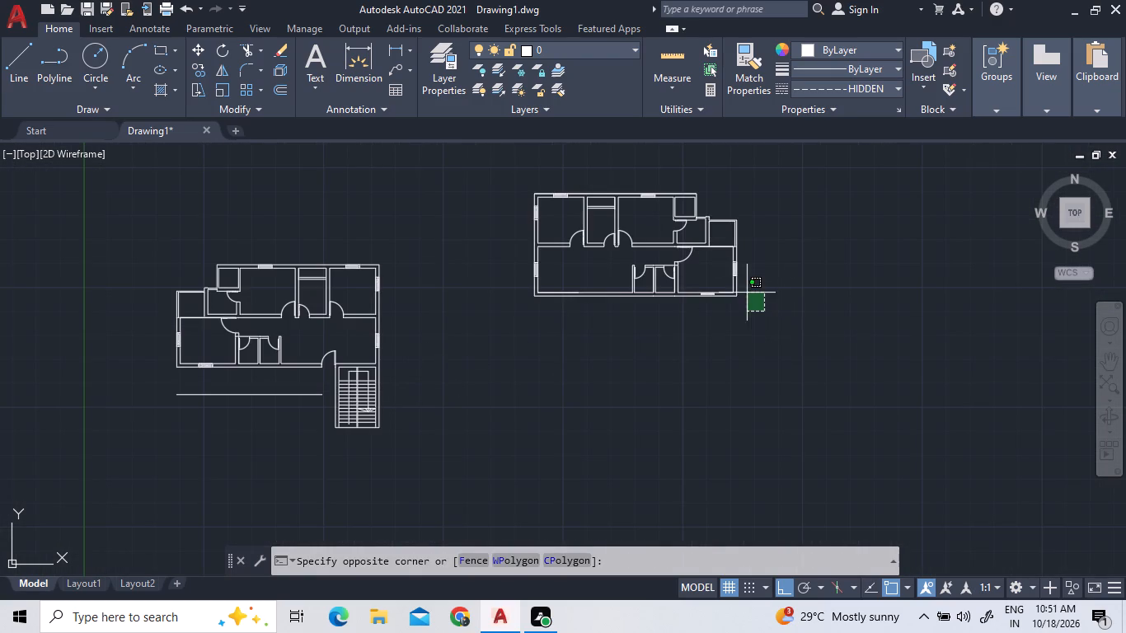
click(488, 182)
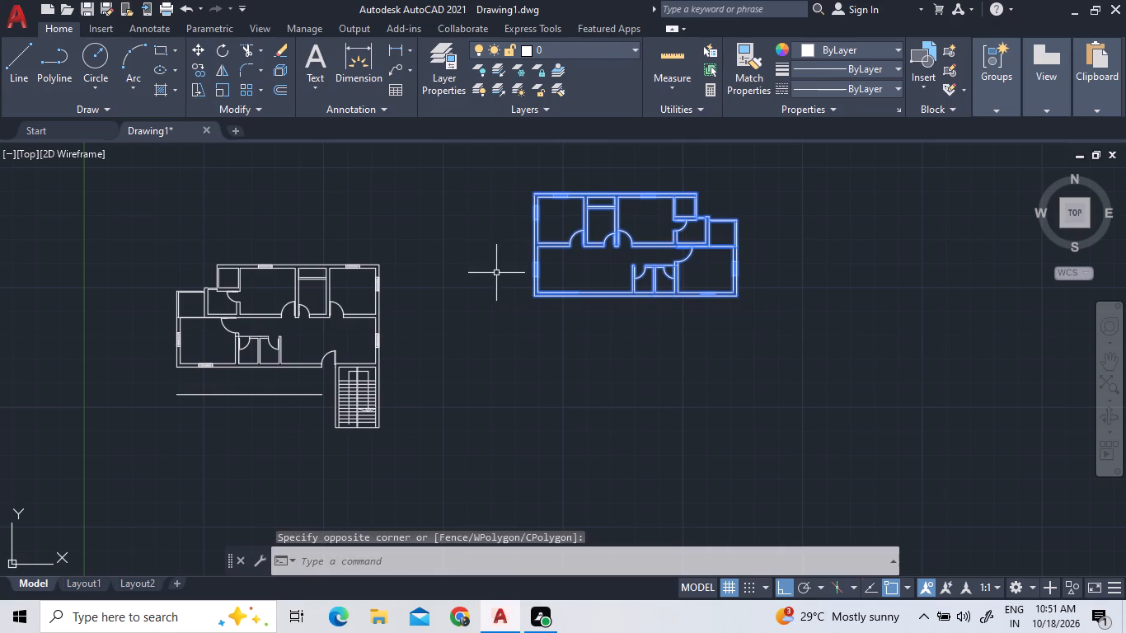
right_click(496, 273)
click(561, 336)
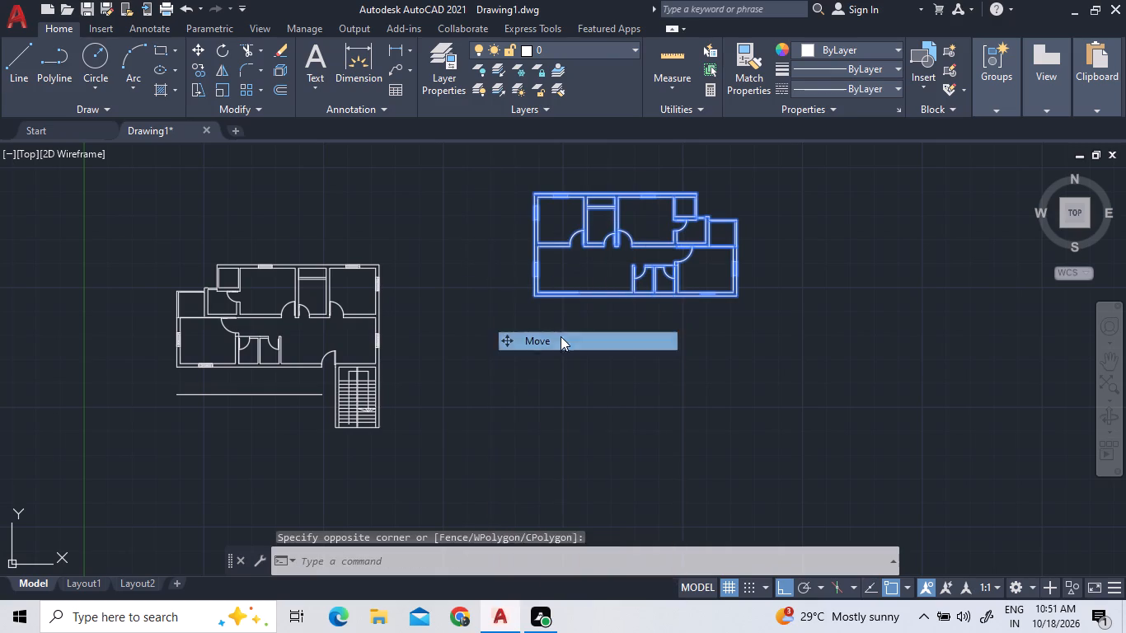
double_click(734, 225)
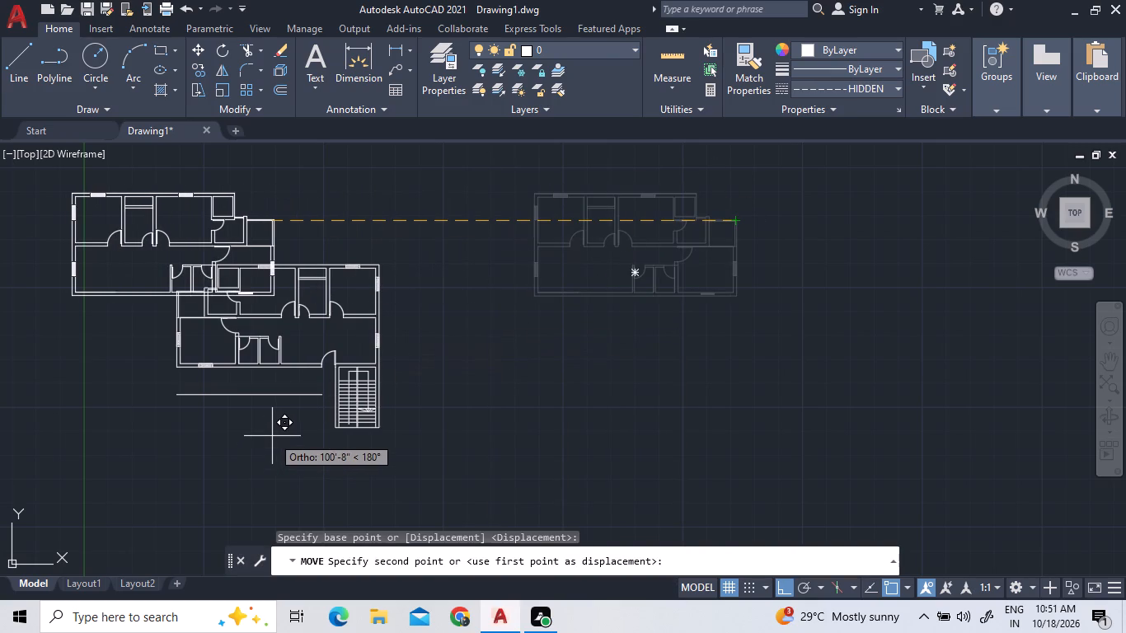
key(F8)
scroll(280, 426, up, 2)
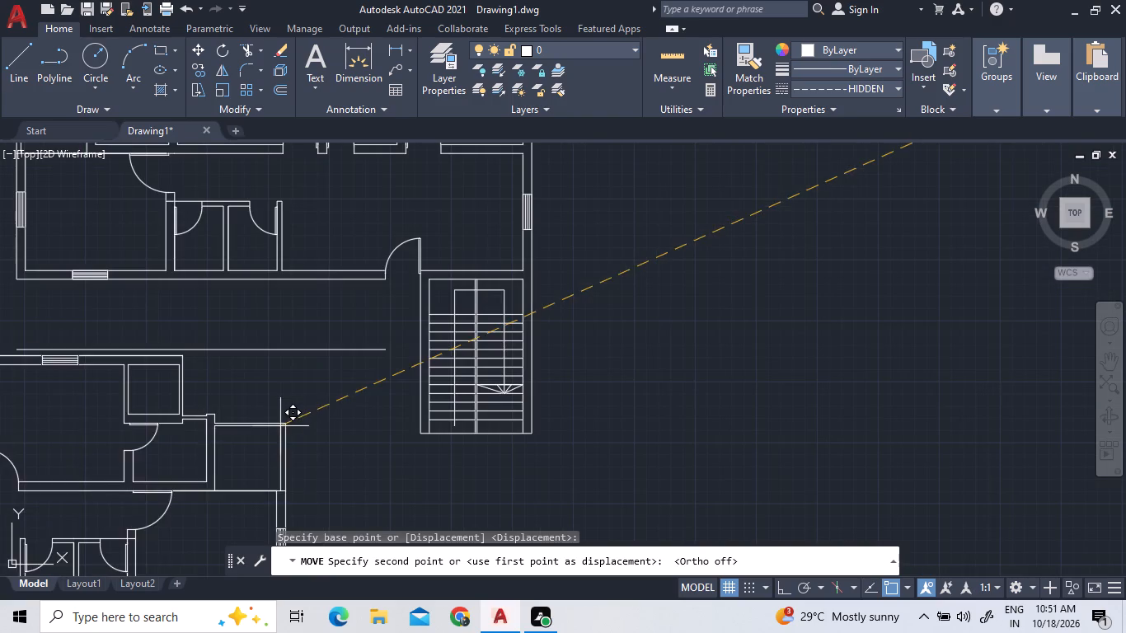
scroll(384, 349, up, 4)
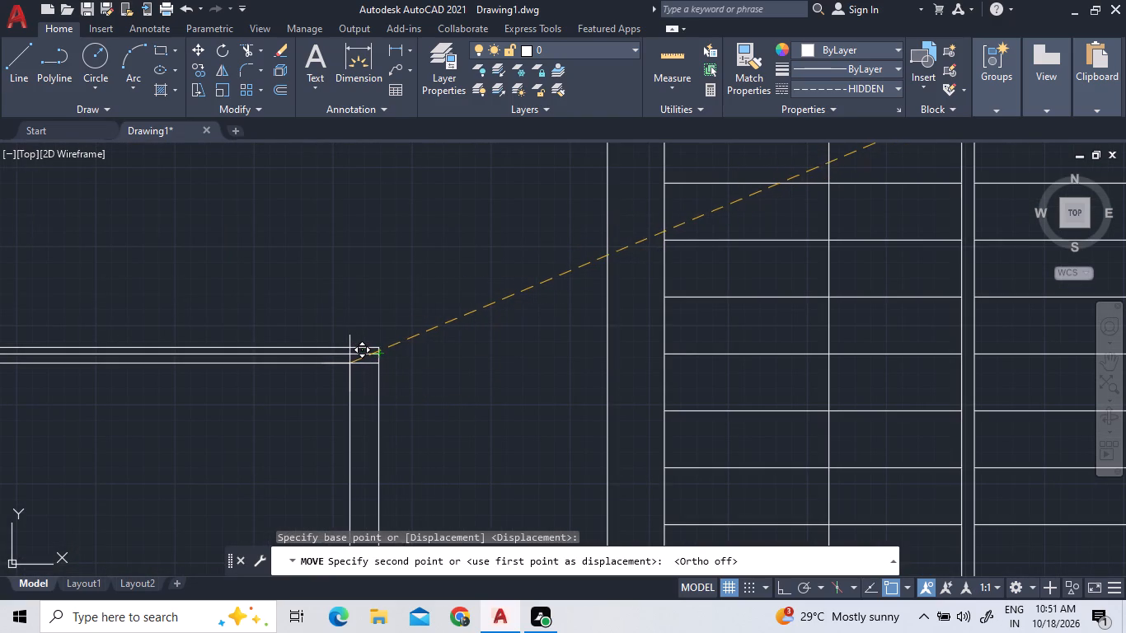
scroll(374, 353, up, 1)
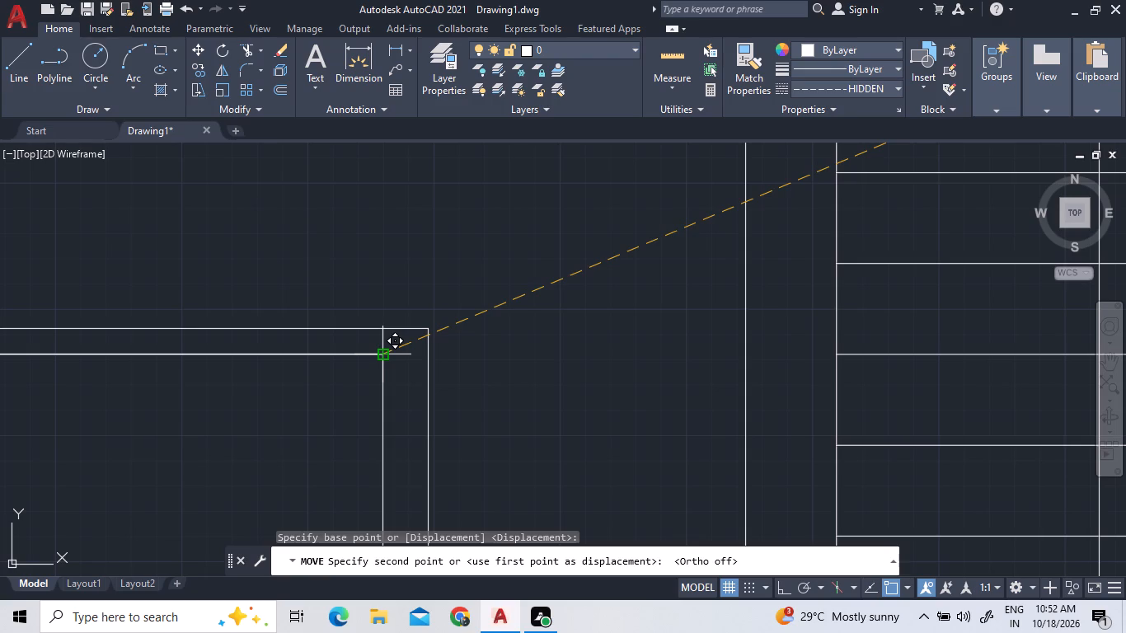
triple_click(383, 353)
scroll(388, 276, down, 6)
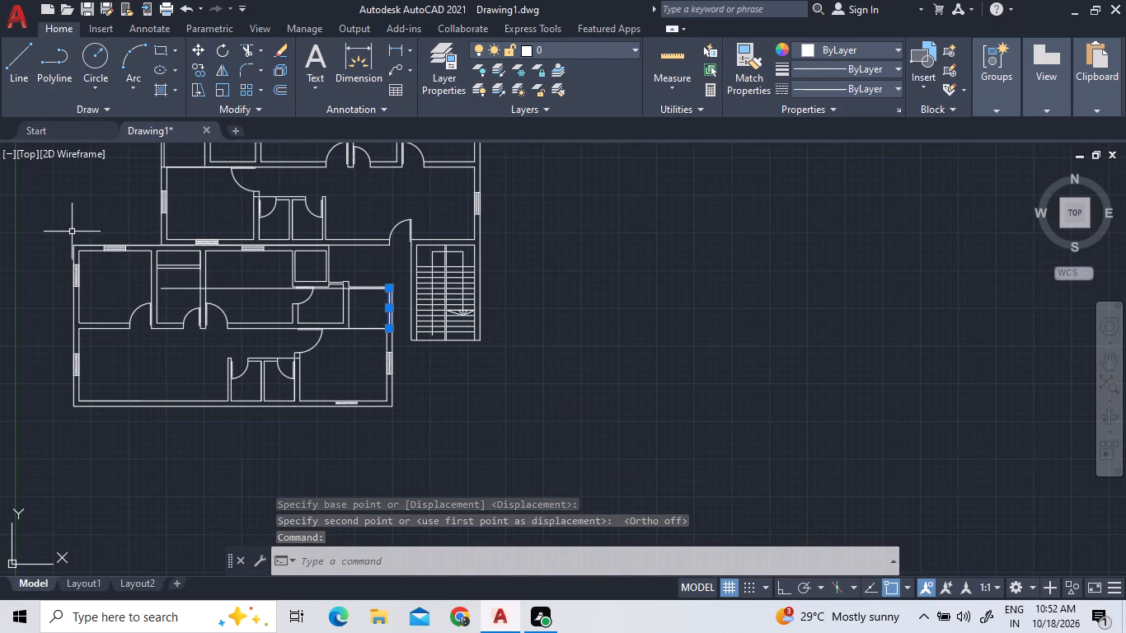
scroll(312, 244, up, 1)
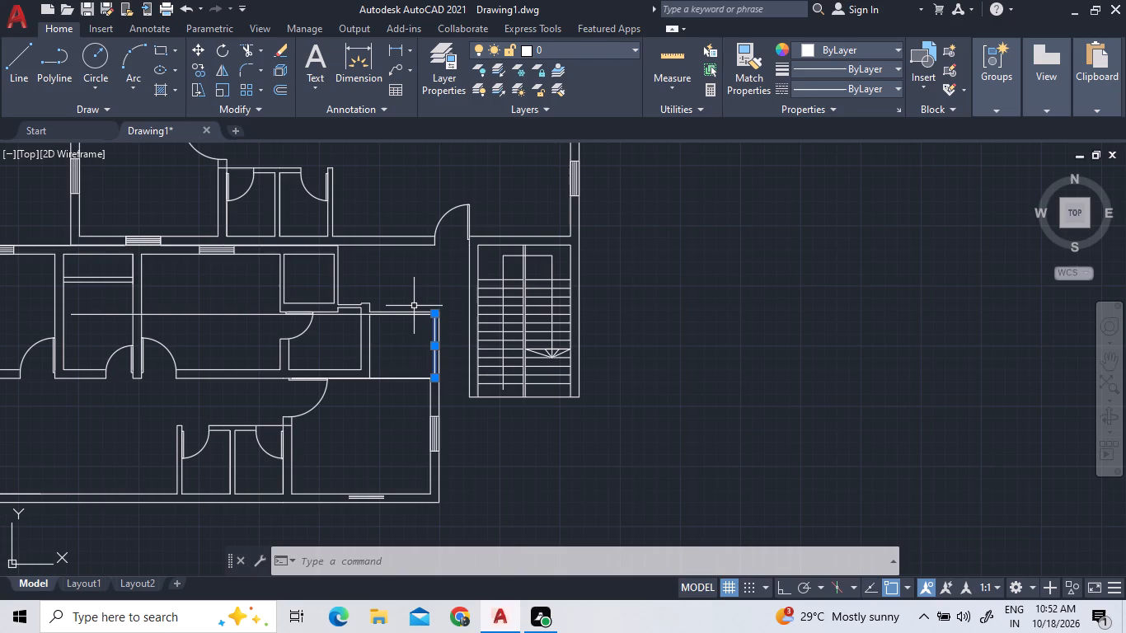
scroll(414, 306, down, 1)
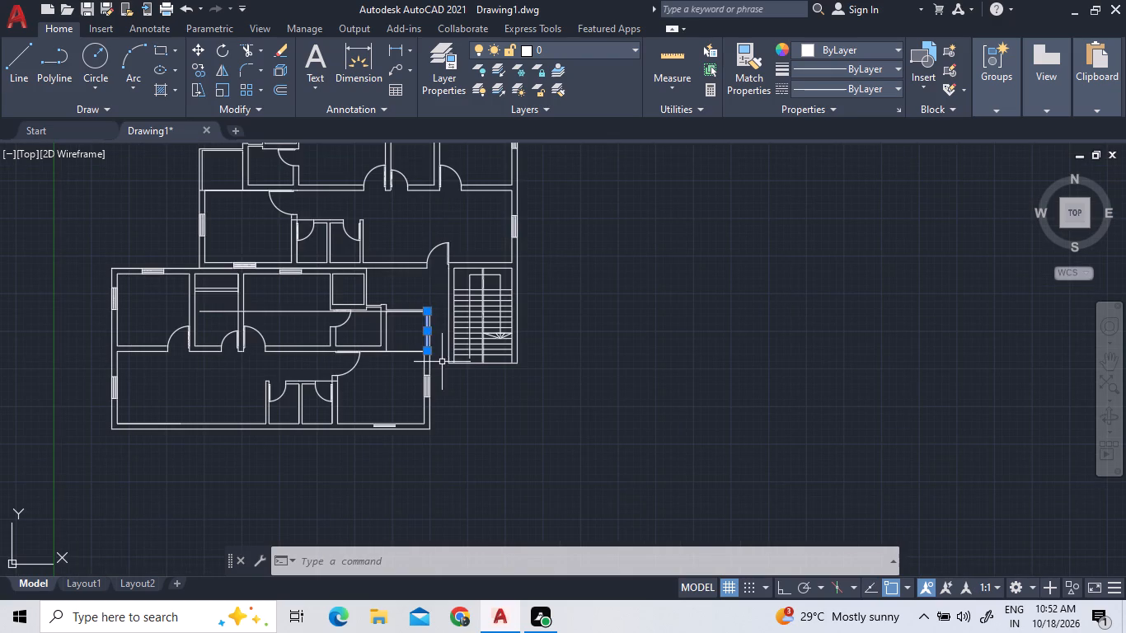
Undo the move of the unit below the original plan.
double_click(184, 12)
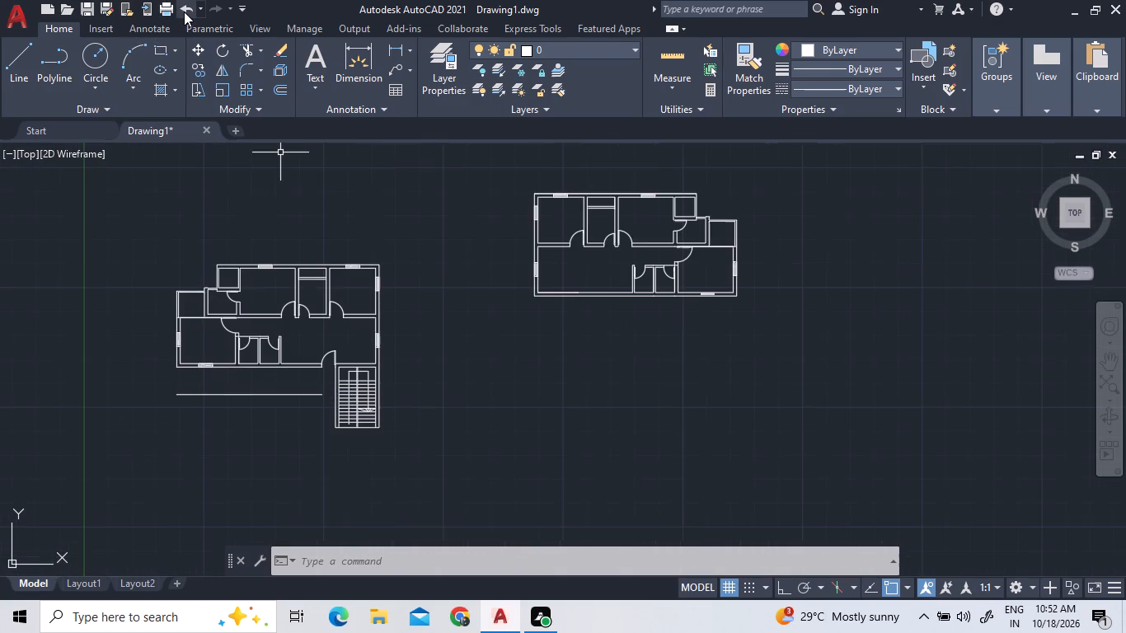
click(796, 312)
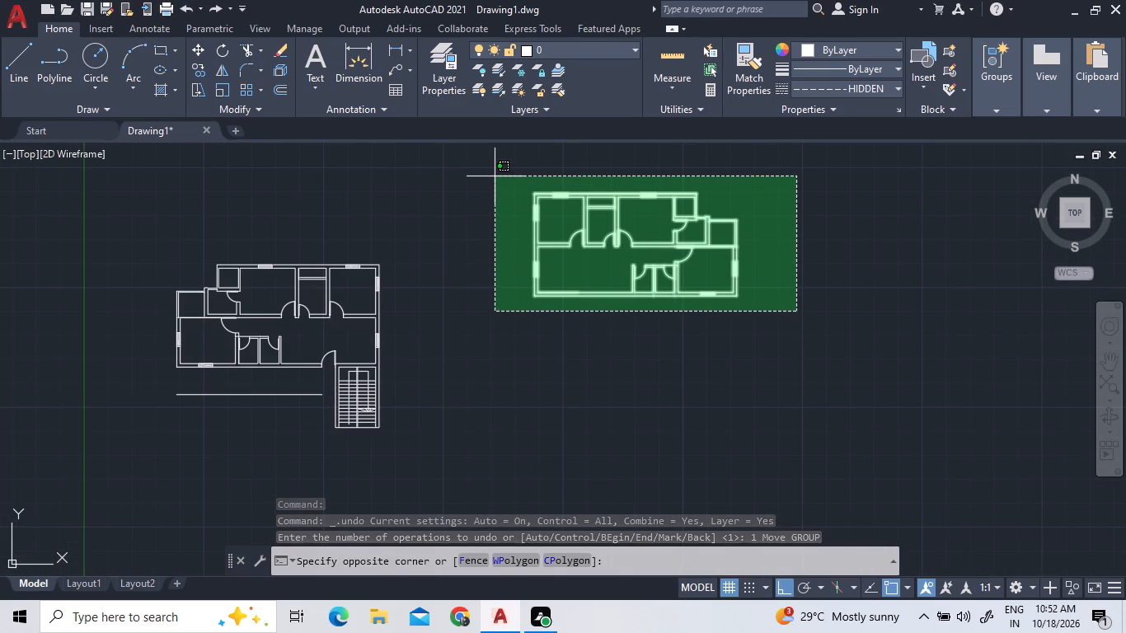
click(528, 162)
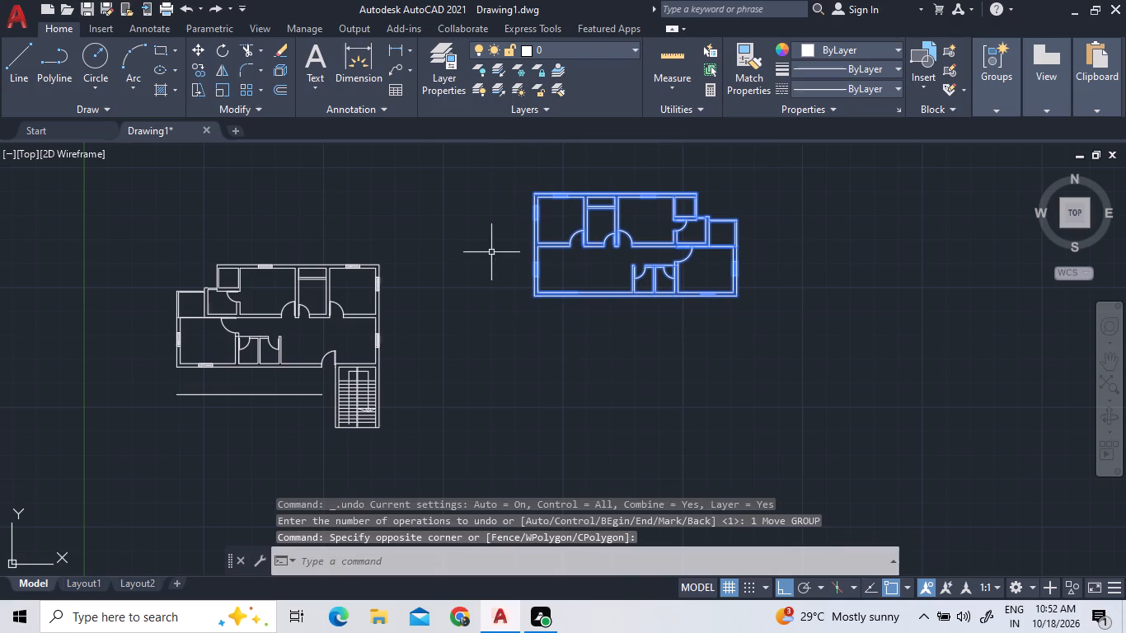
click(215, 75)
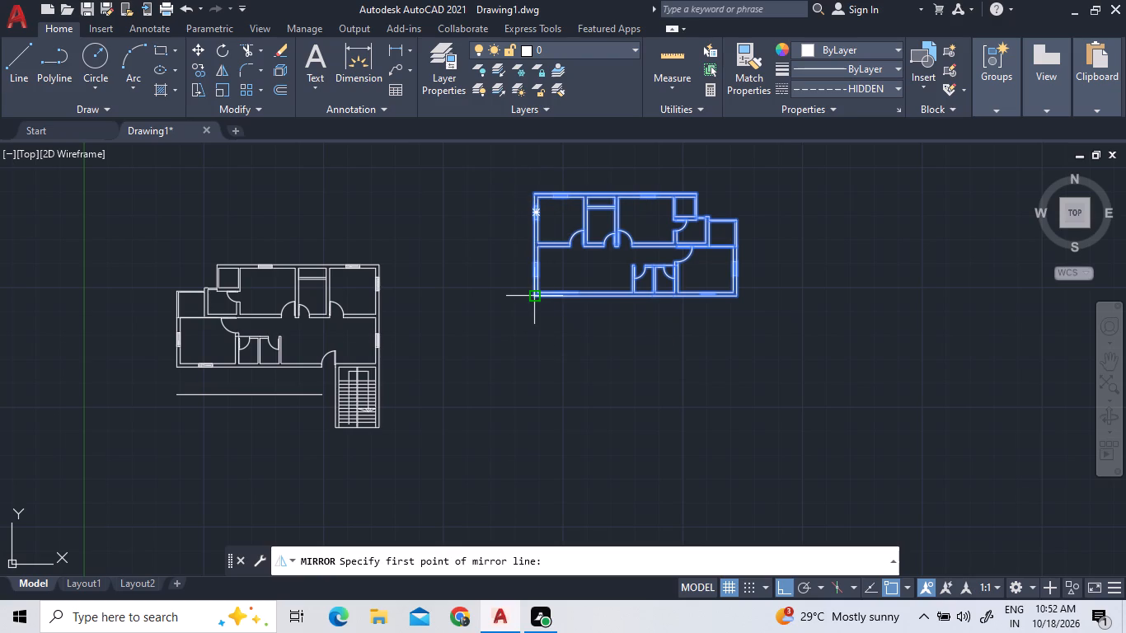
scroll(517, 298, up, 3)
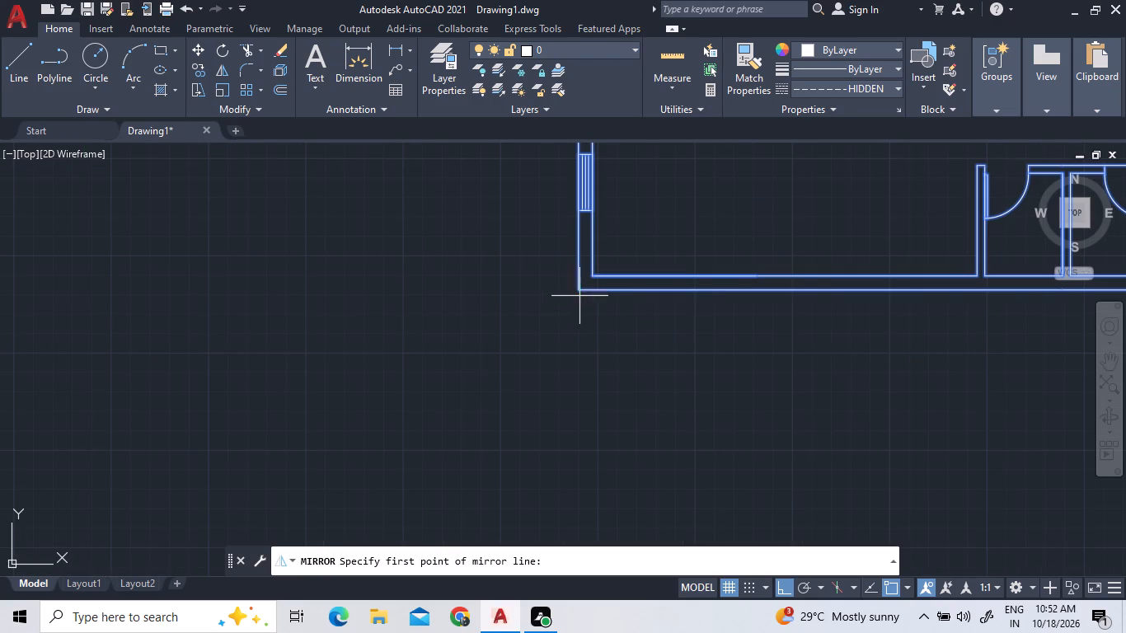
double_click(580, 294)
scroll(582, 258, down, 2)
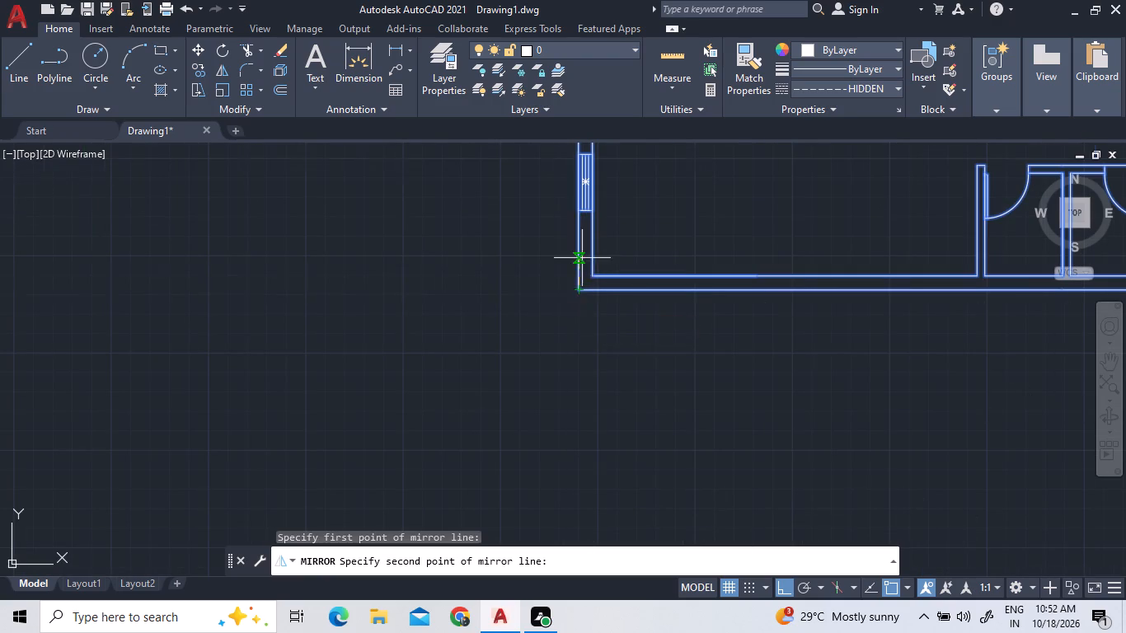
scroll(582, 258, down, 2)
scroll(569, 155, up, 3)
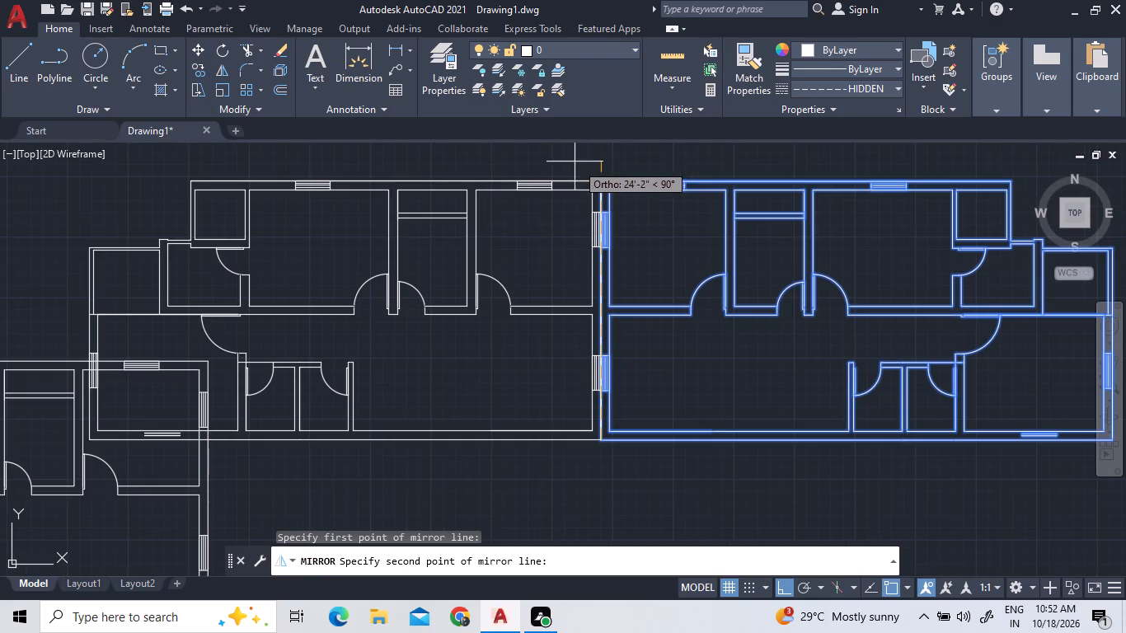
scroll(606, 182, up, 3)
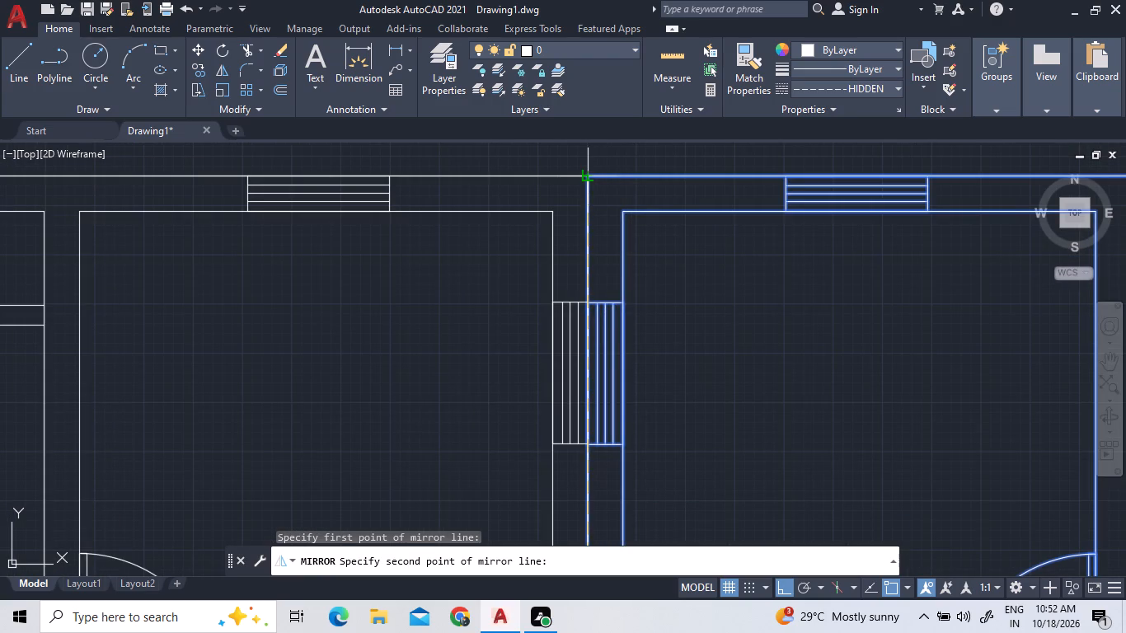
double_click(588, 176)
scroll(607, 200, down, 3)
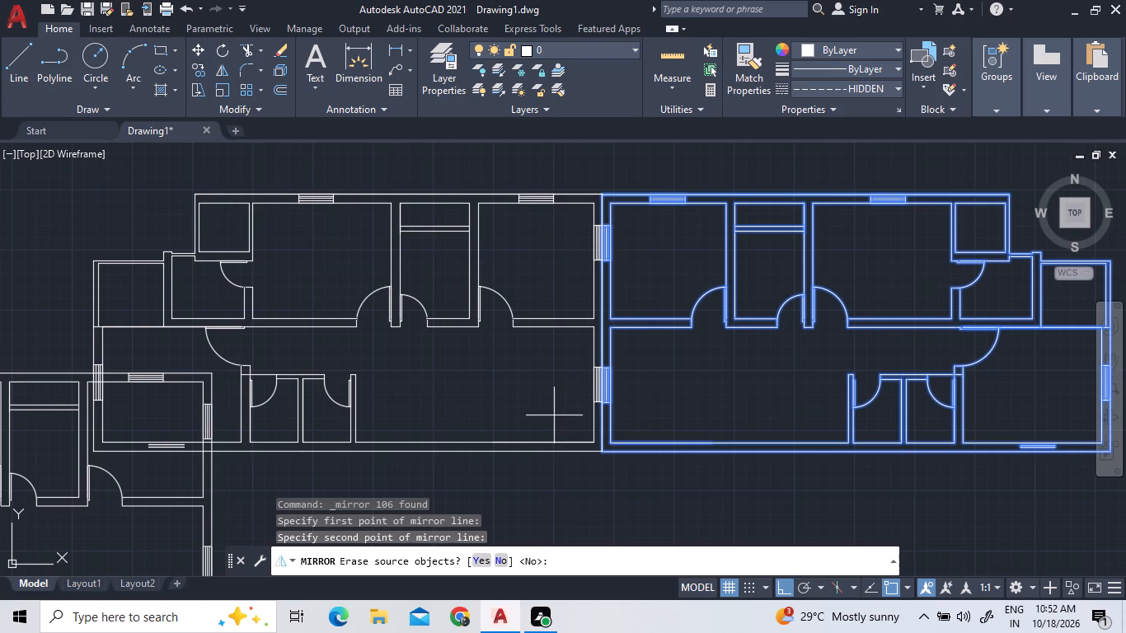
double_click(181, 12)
Mirror the copied unit beside the original plan about its right outer wall line, keeping the source objects.
scroll(185, 32, down, 2)
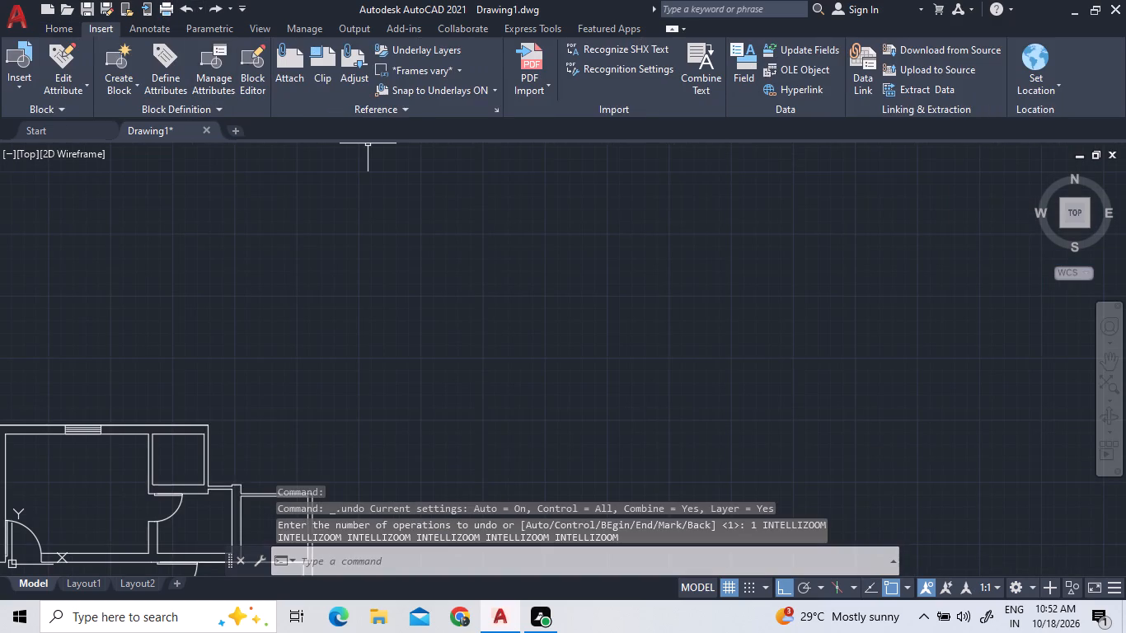
scroll(392, 325, down, 5)
scroll(350, 367, up, 2)
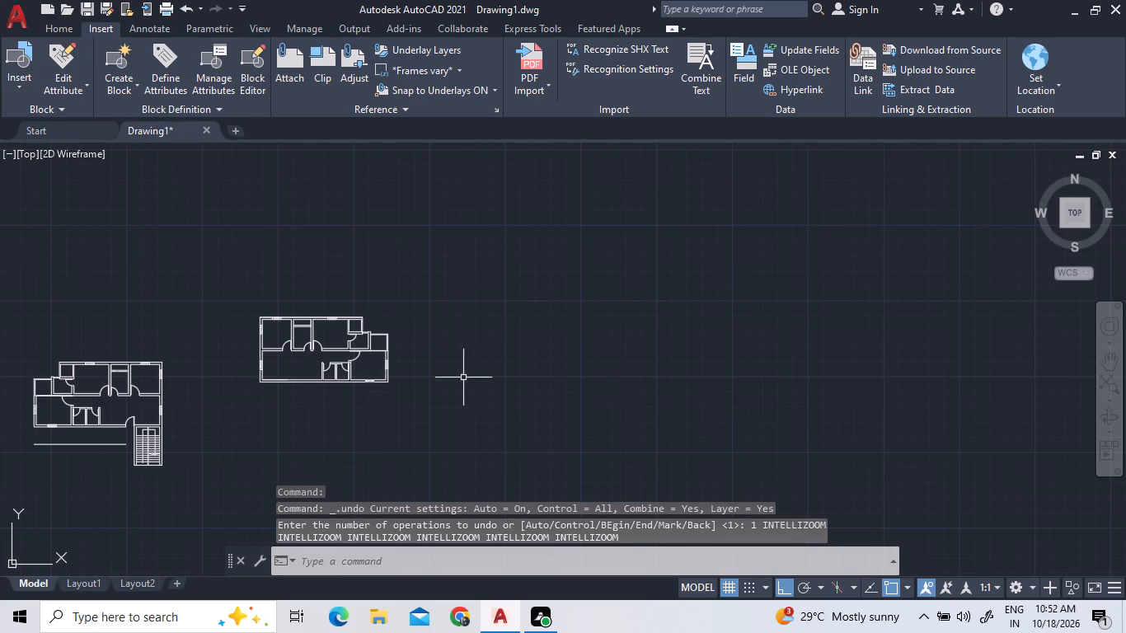
click(434, 397)
double_click(204, 254)
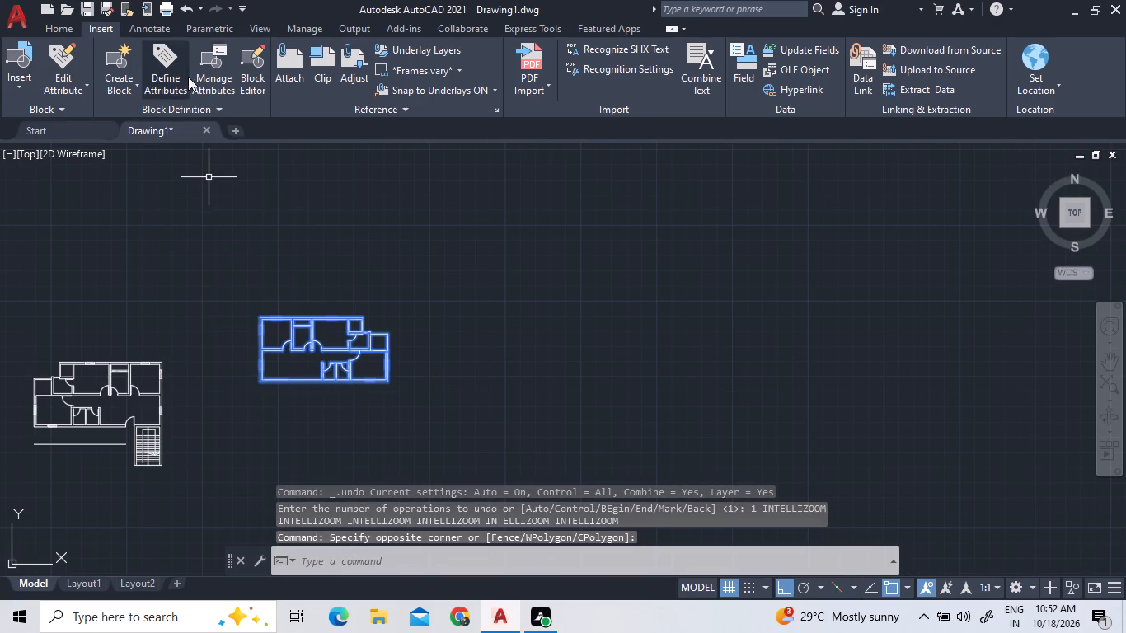
double_click(63, 24)
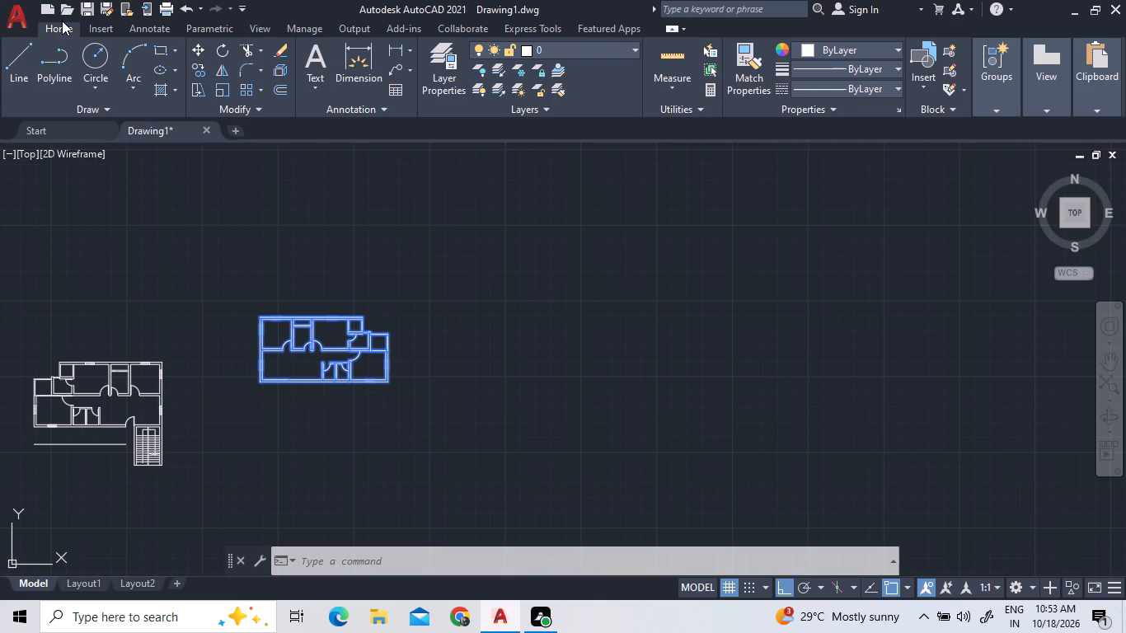
double_click(222, 74)
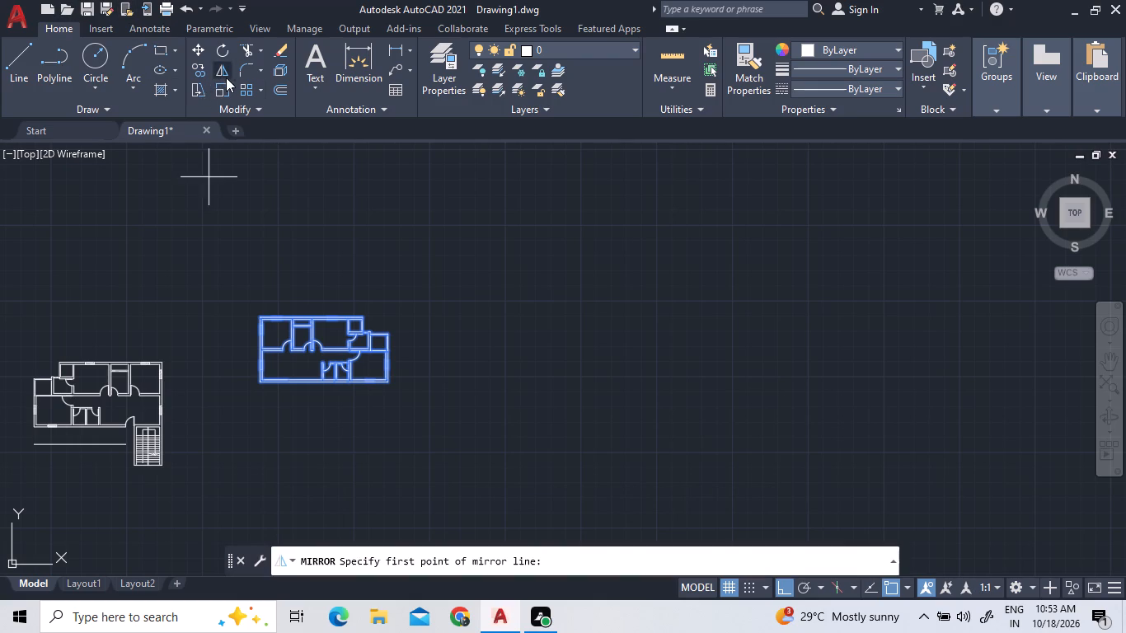
scroll(408, 439, up, 3)
scroll(375, 353, down, 3)
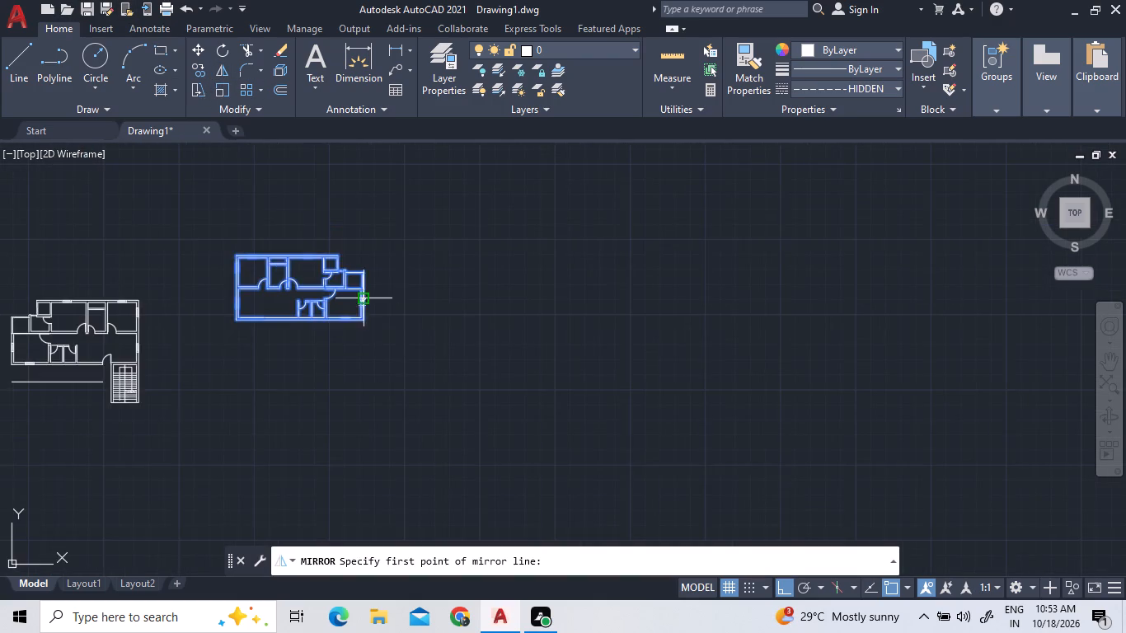
scroll(368, 300, up, 3)
double_click(349, 382)
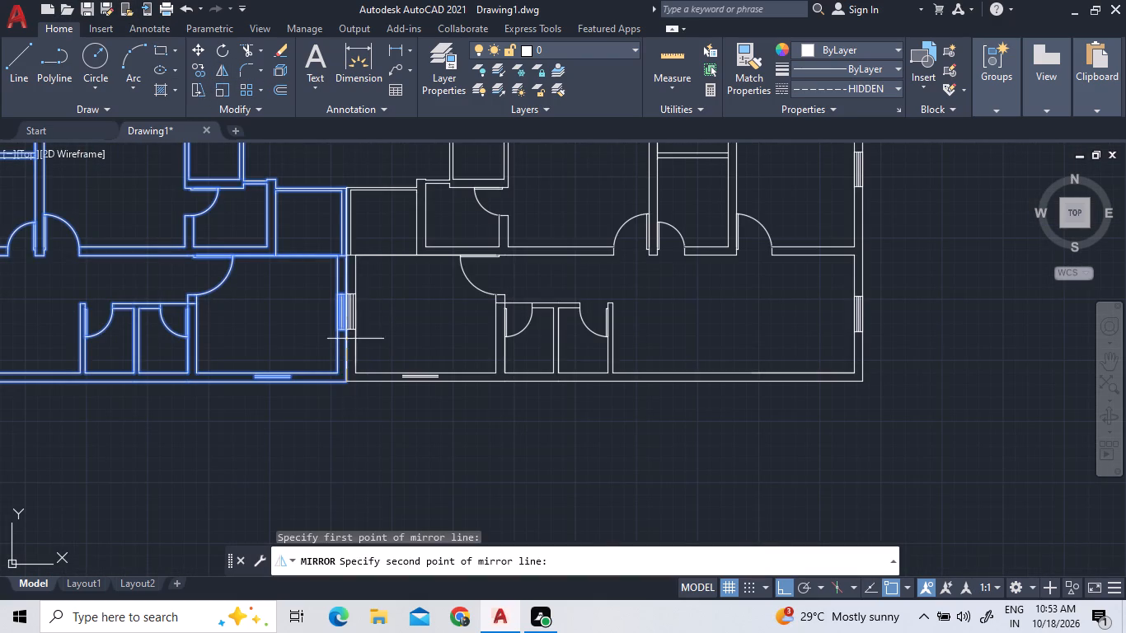
scroll(348, 182, up, 4)
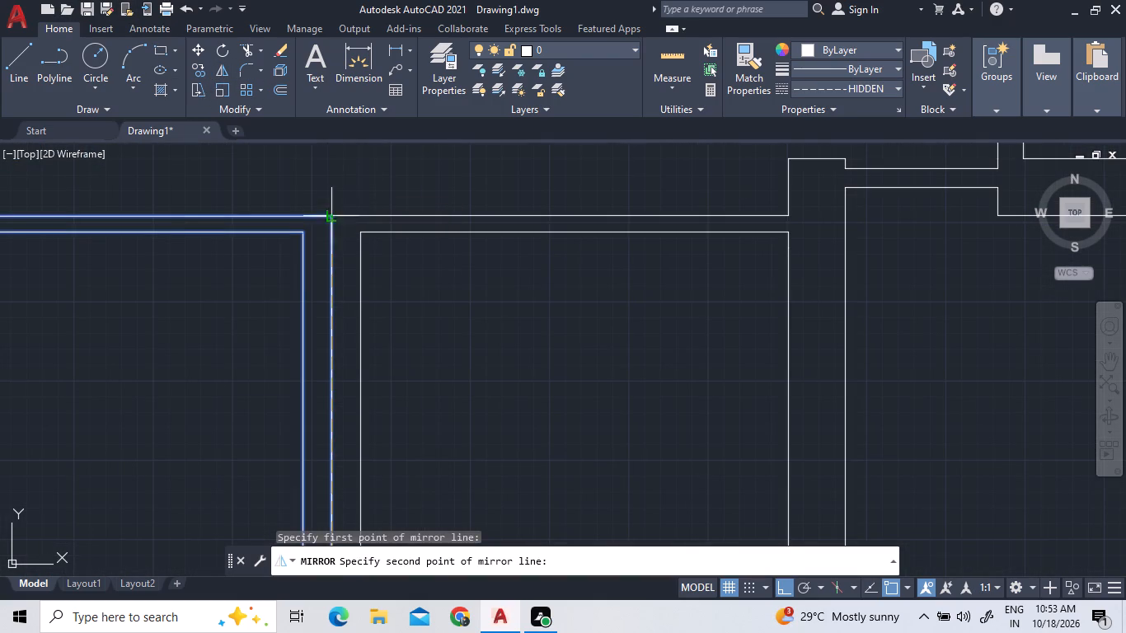
click(329, 219)
scroll(332, 218, down, 7)
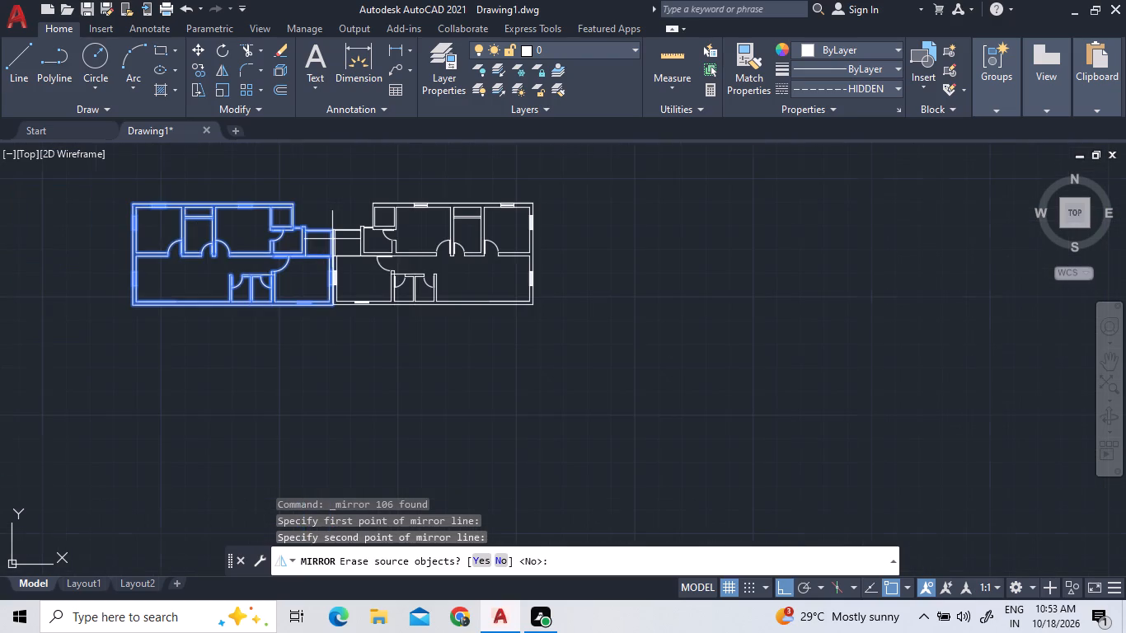
click(504, 562)
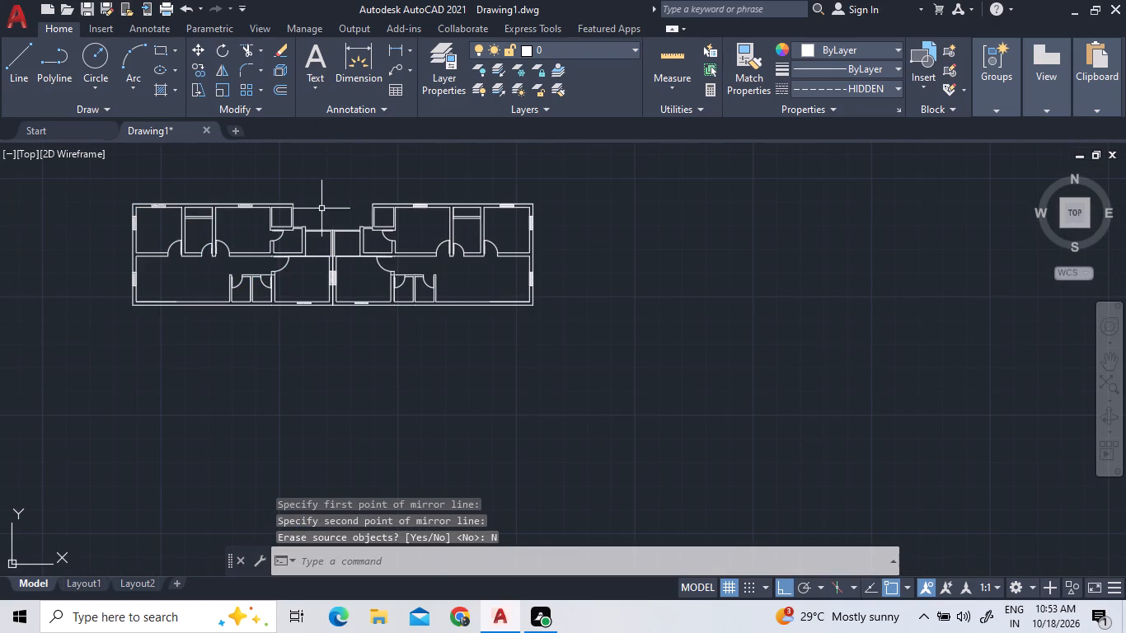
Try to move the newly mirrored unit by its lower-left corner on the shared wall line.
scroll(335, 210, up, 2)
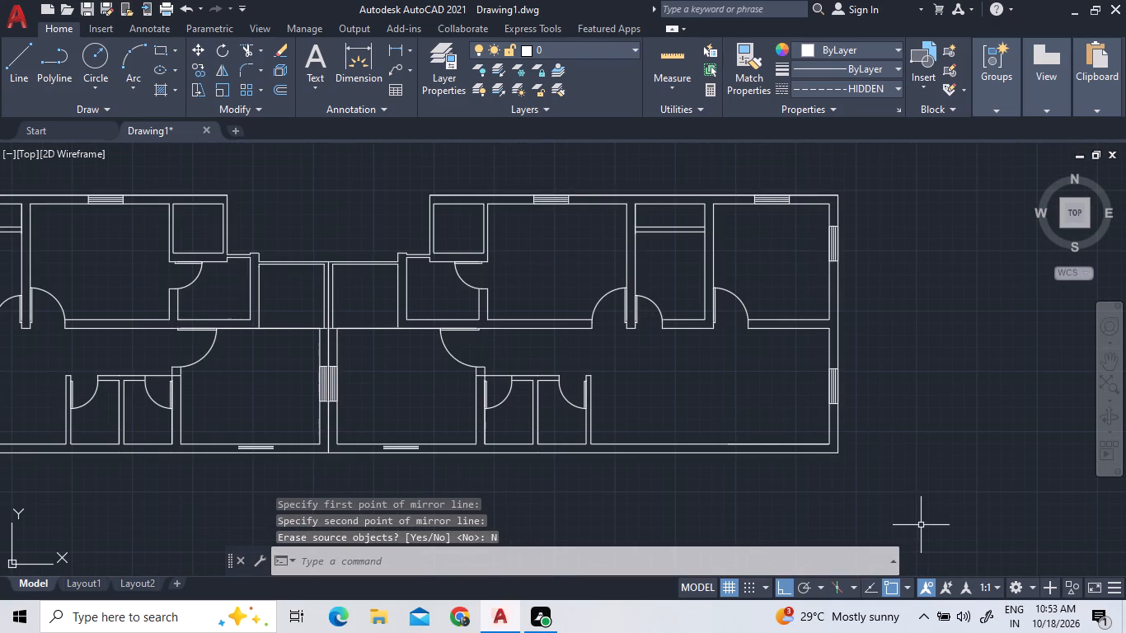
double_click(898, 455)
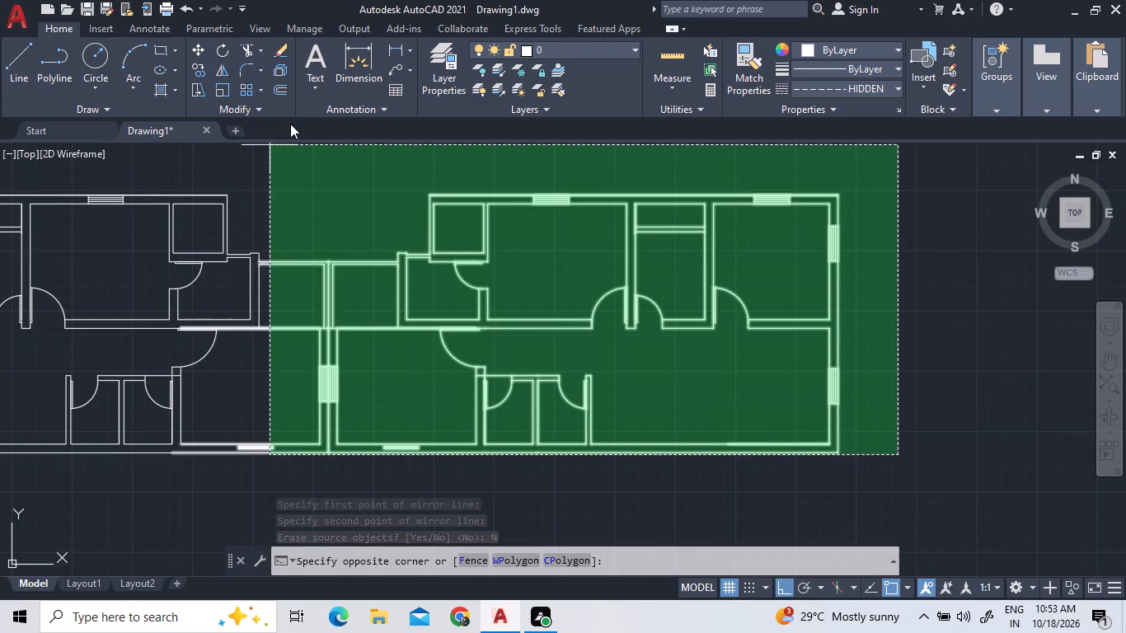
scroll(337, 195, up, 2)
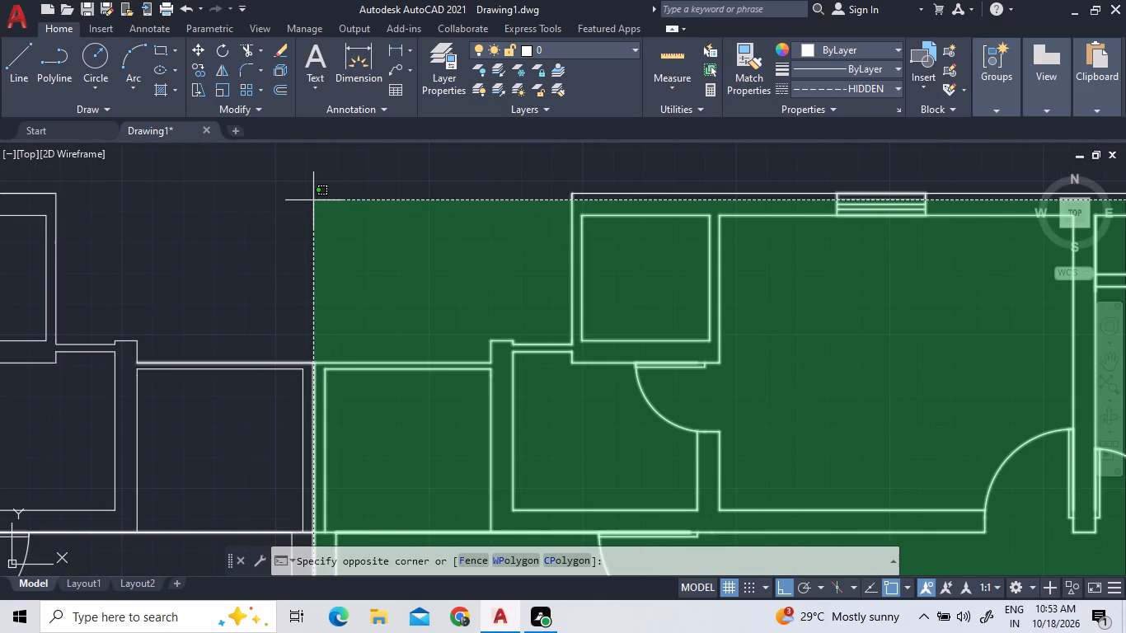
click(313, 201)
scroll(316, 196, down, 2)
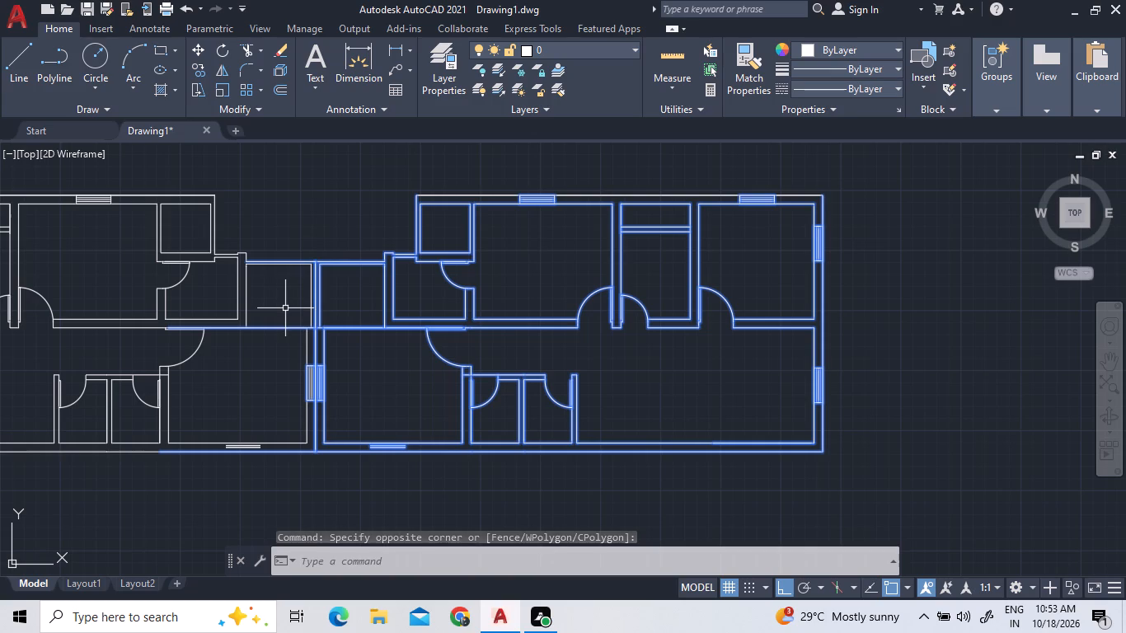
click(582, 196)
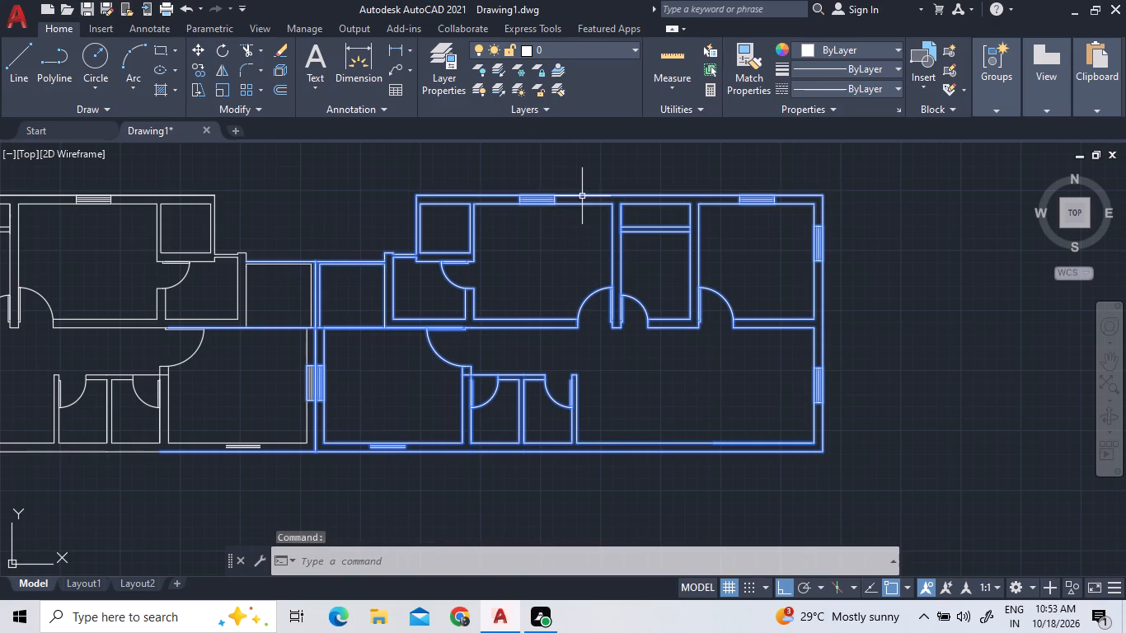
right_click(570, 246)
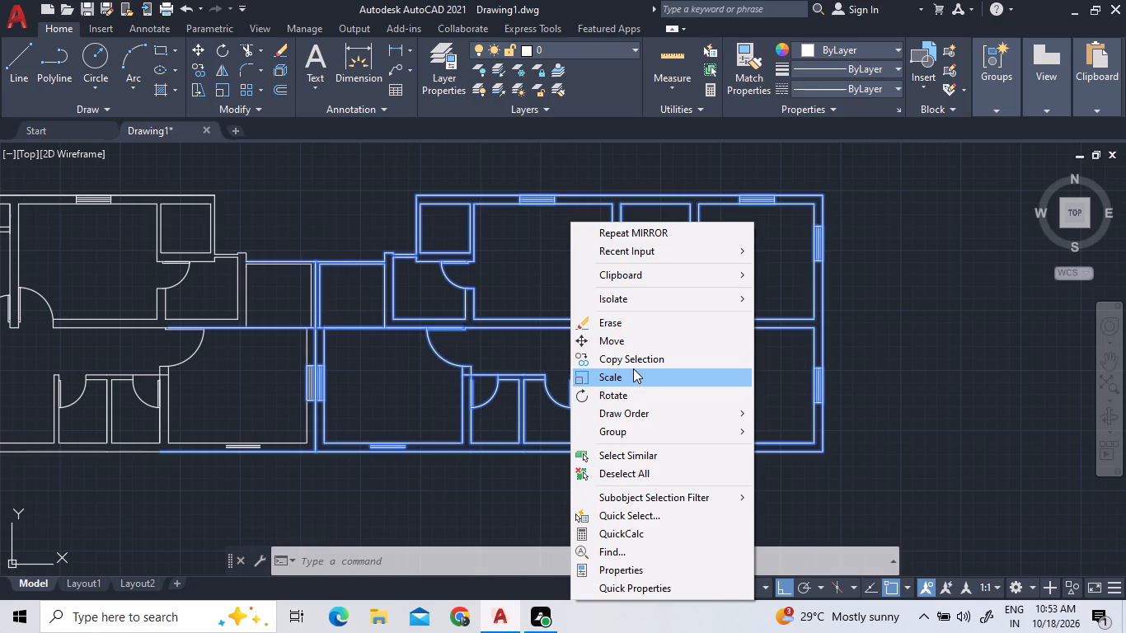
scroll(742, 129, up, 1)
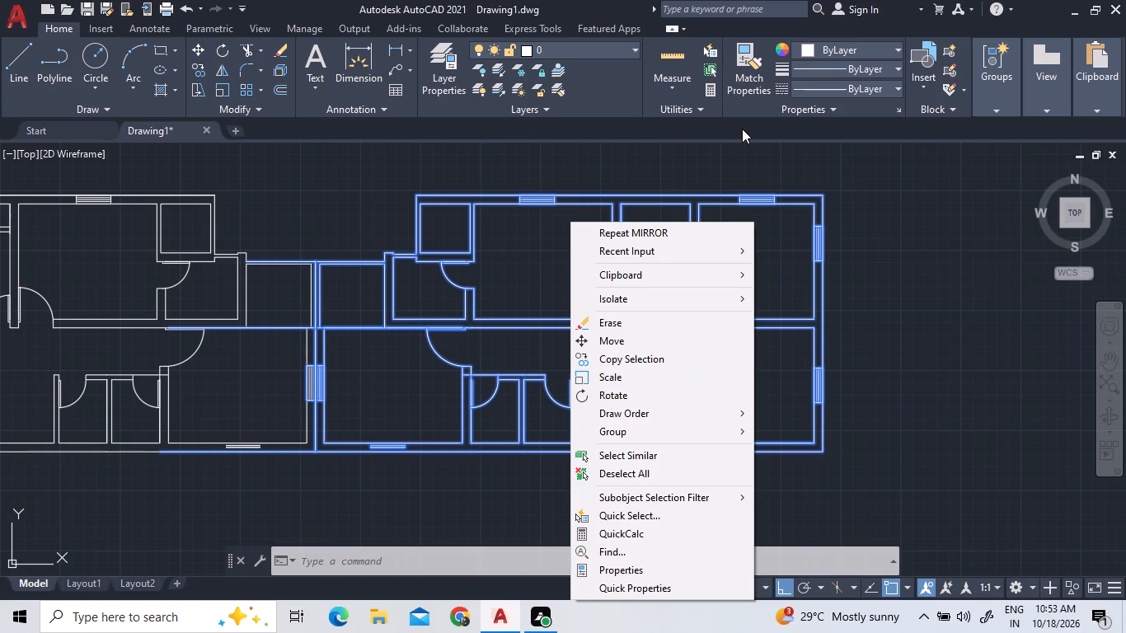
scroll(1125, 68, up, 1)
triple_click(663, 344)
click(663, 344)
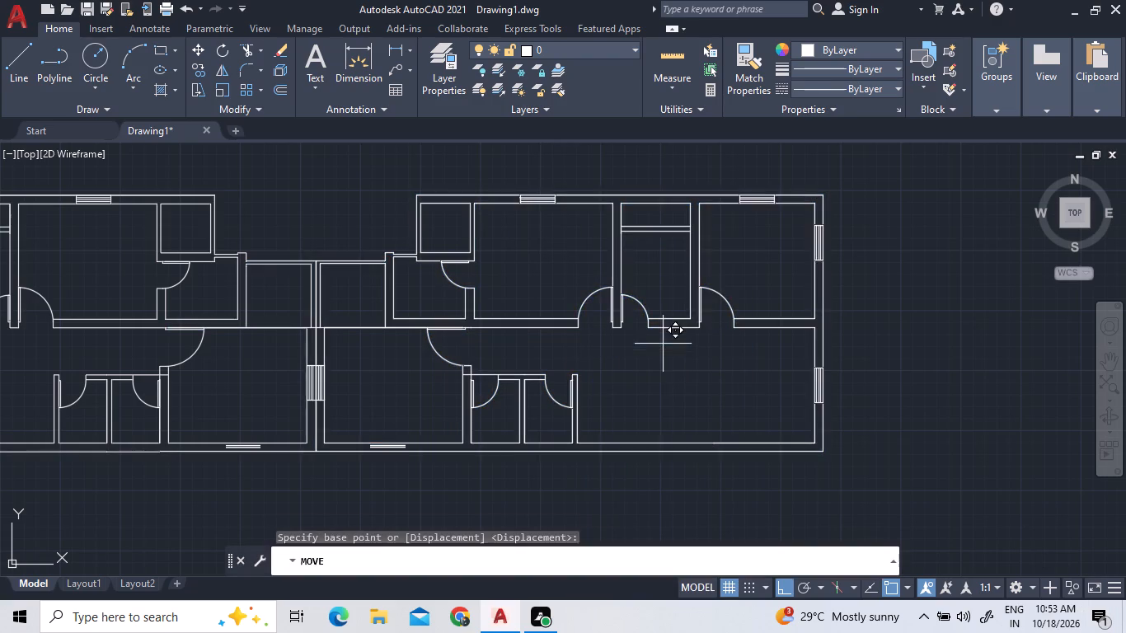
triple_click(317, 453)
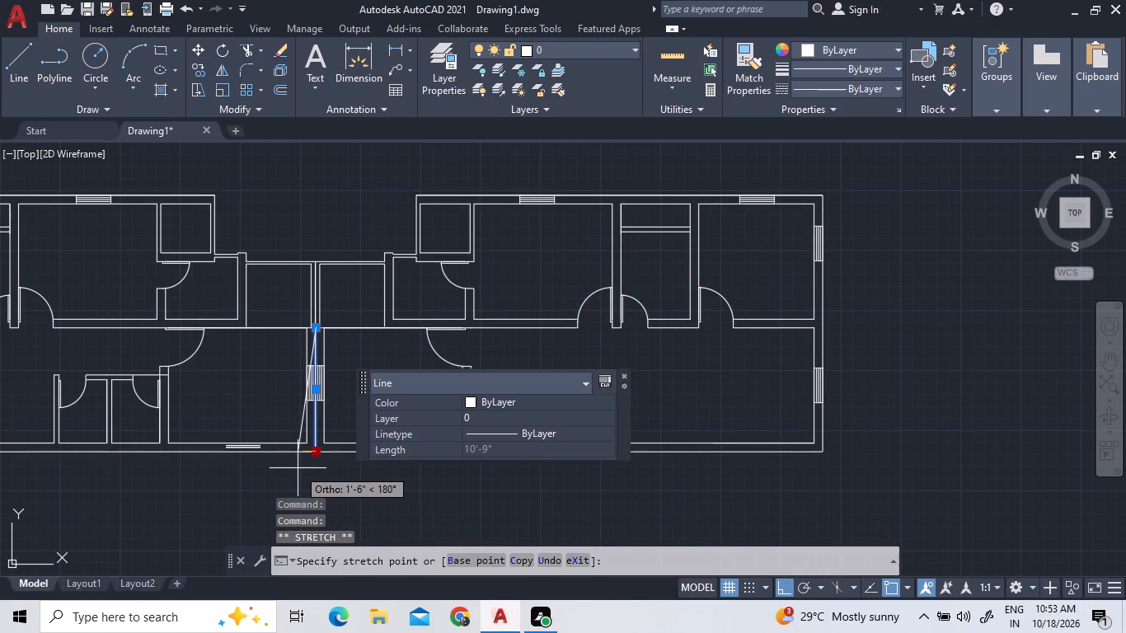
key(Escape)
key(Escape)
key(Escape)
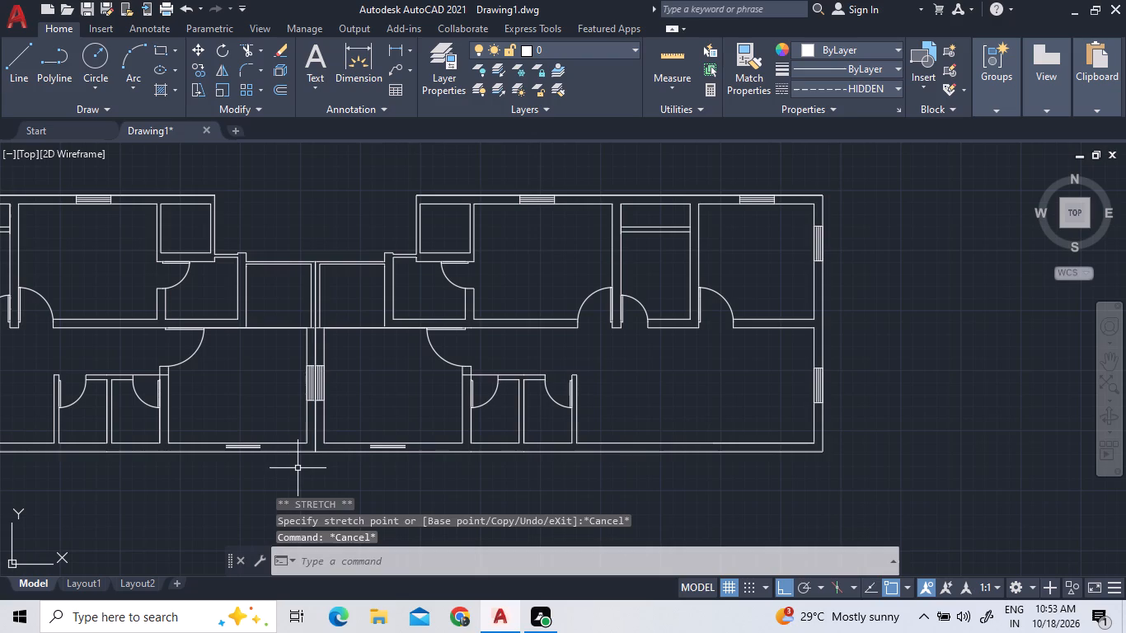
Move the mirrored unit, including its shared outer wall line, to just below the original plan, with Ortho and Grid off and Snap on.
double_click(889, 499)
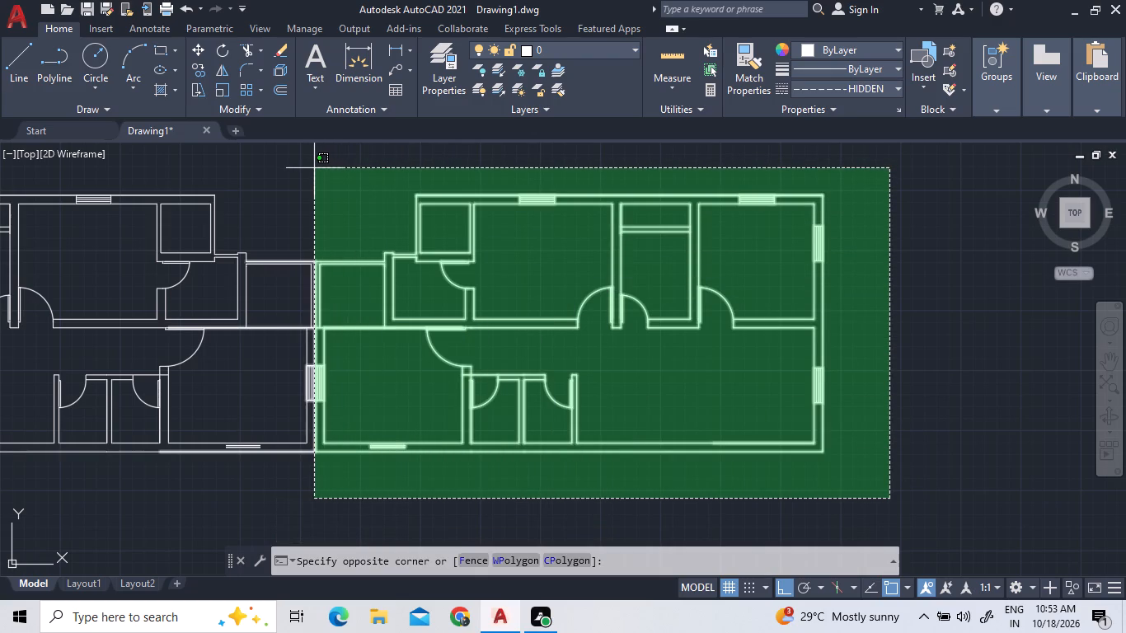
double_click(317, 170)
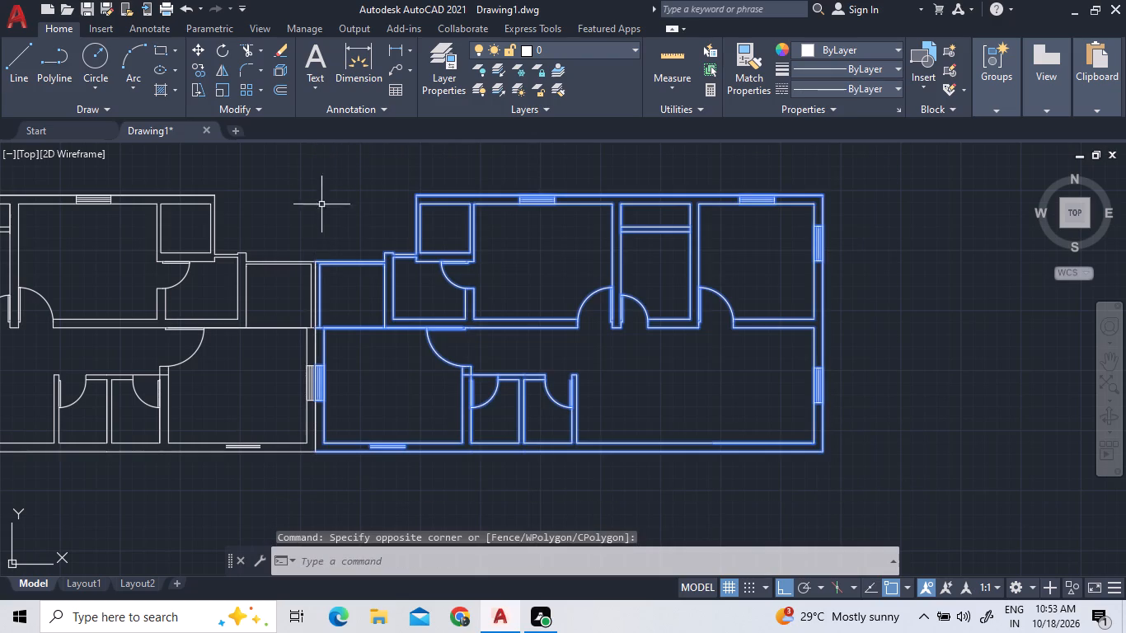
scroll(314, 288, up, 3)
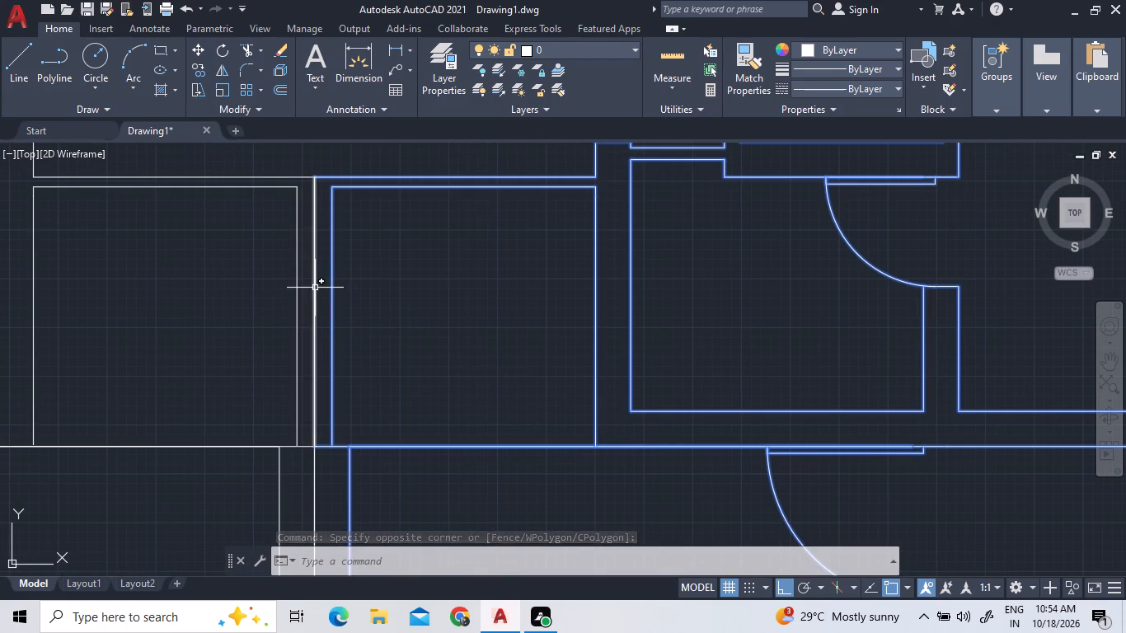
double_click(315, 288)
scroll(331, 279, down, 4)
scroll(317, 342, up, 4)
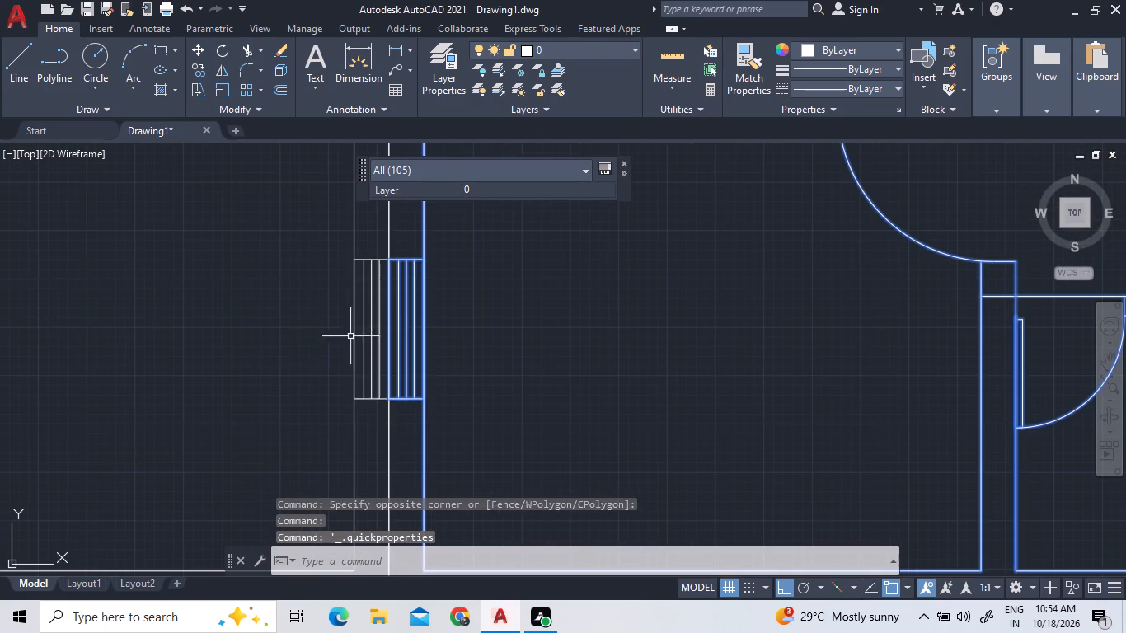
double_click(388, 225)
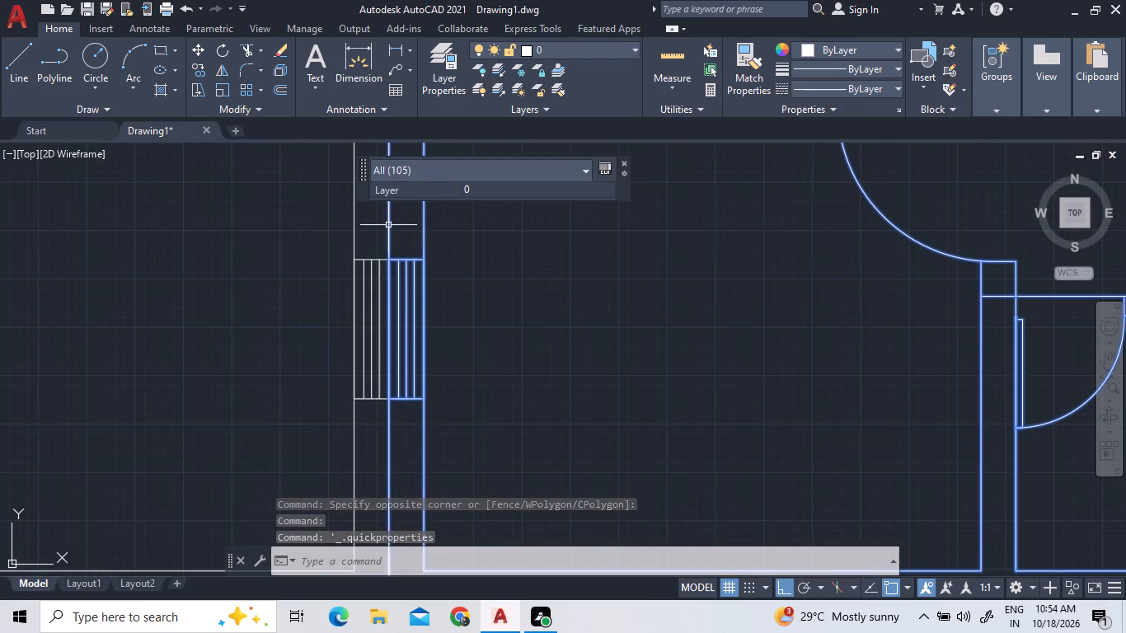
scroll(433, 280, down, 3)
scroll(427, 284, up, 6)
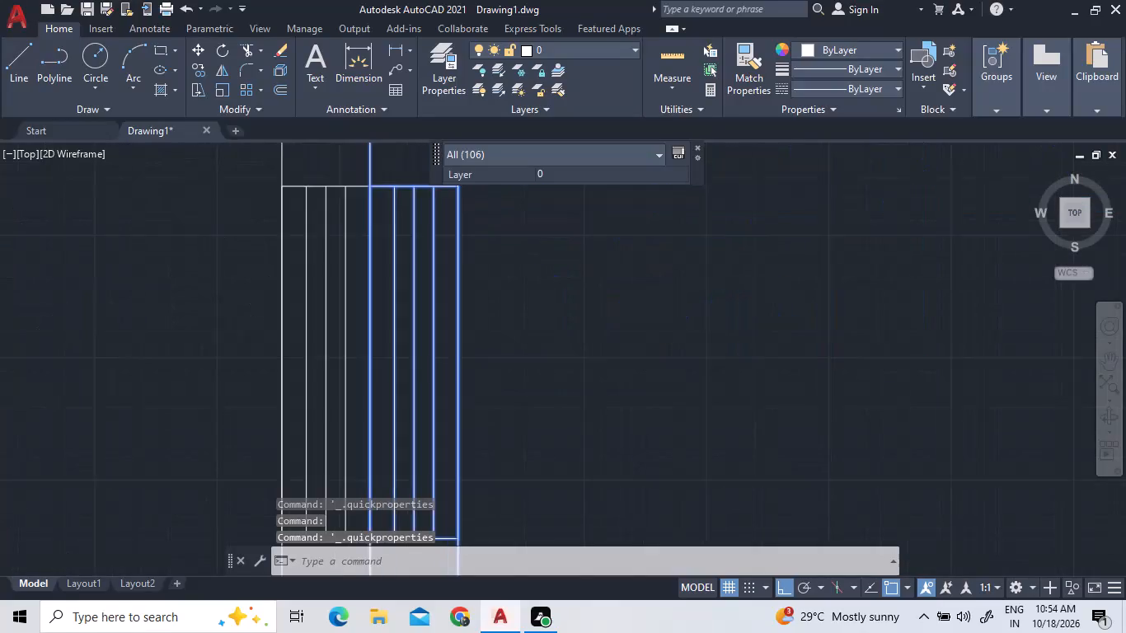
scroll(423, 286, down, 9)
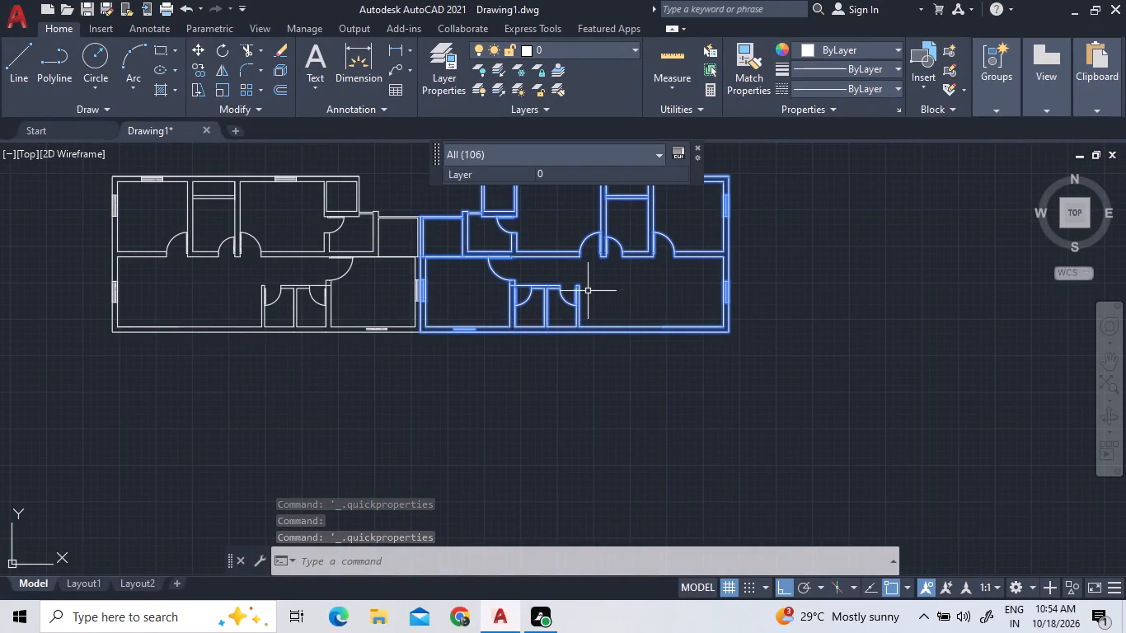
right_click(596, 291)
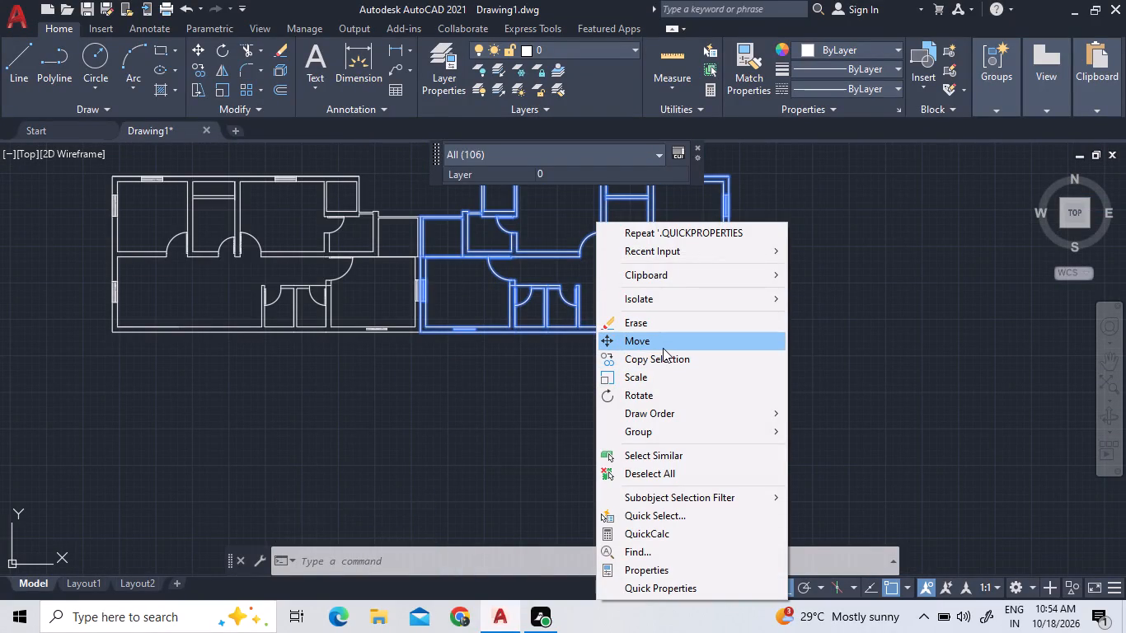
double_click(663, 346)
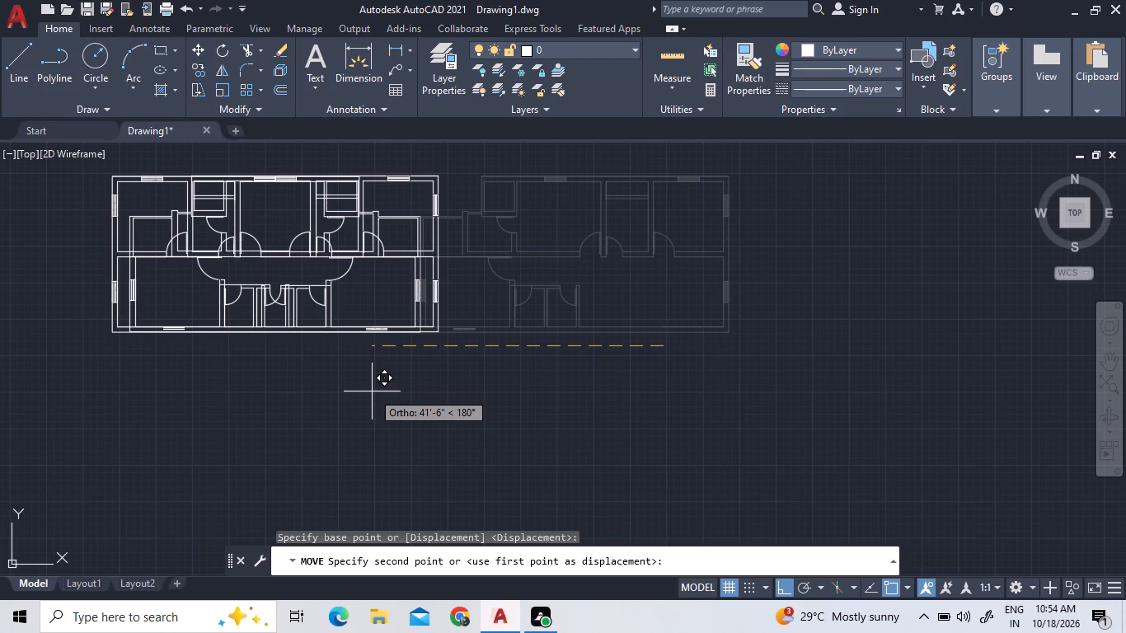
key(F9)
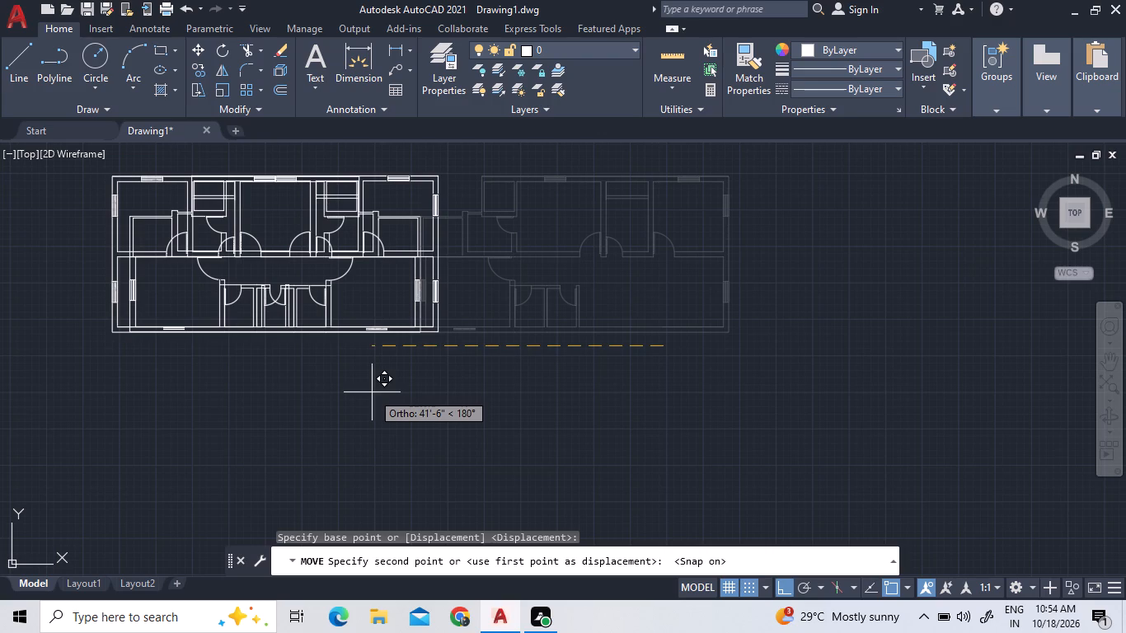
key(F7)
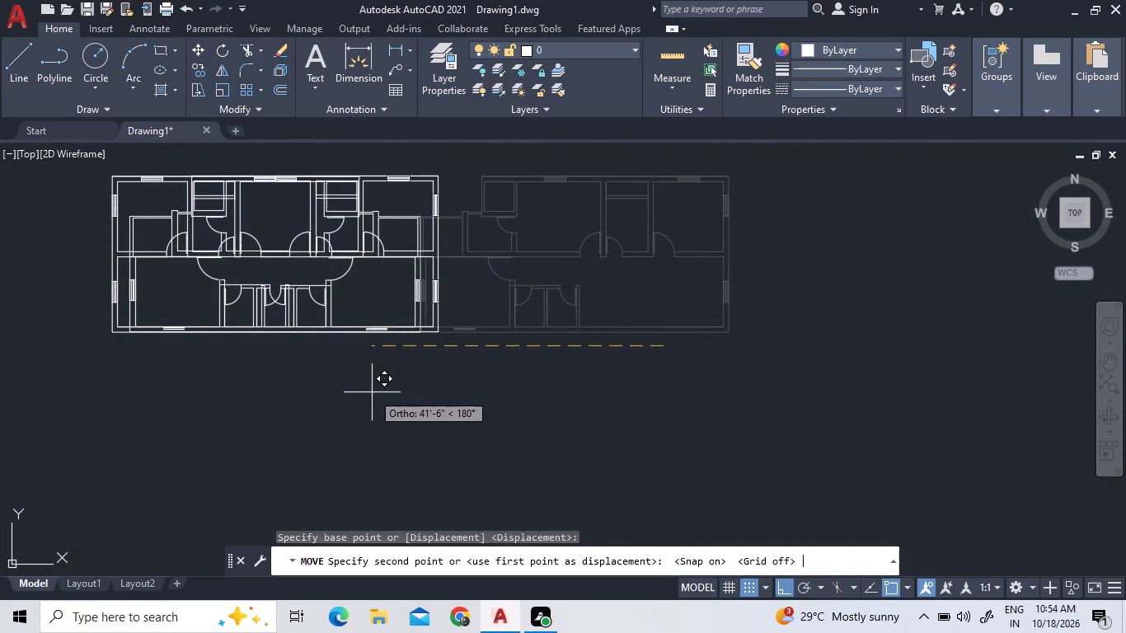
key(F8)
key(F8)
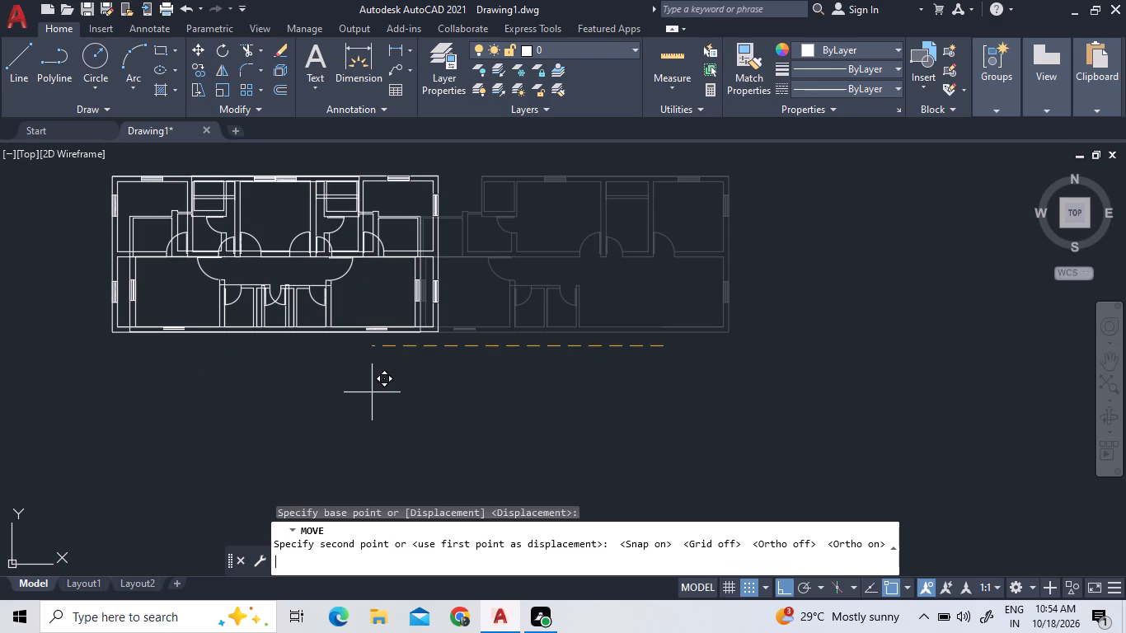
key(F8)
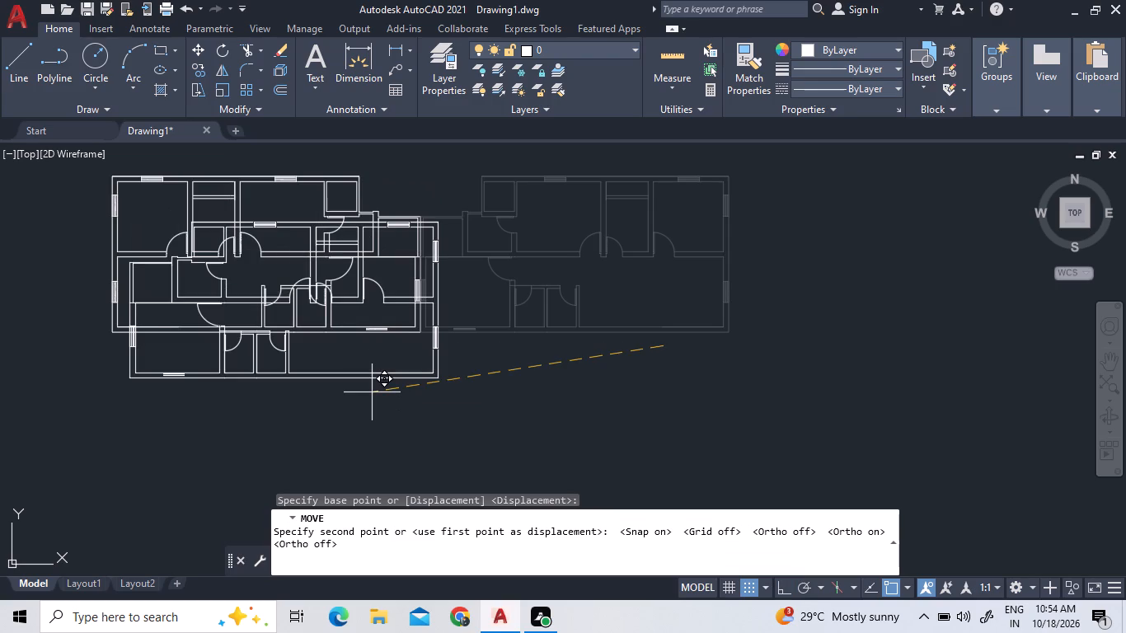
key(F8)
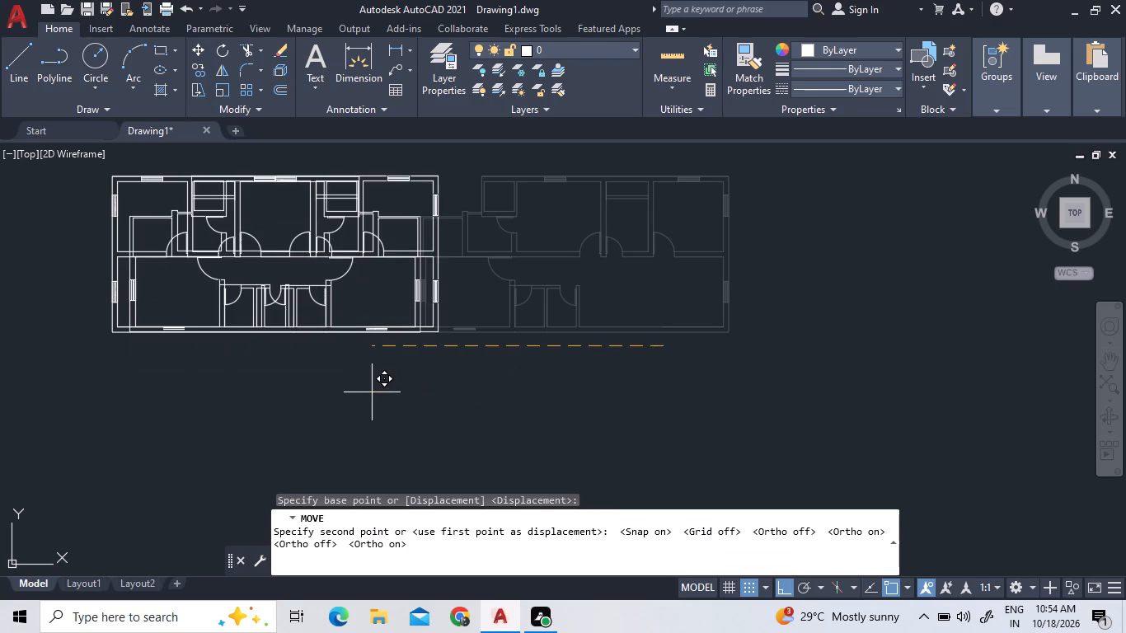
key(F8)
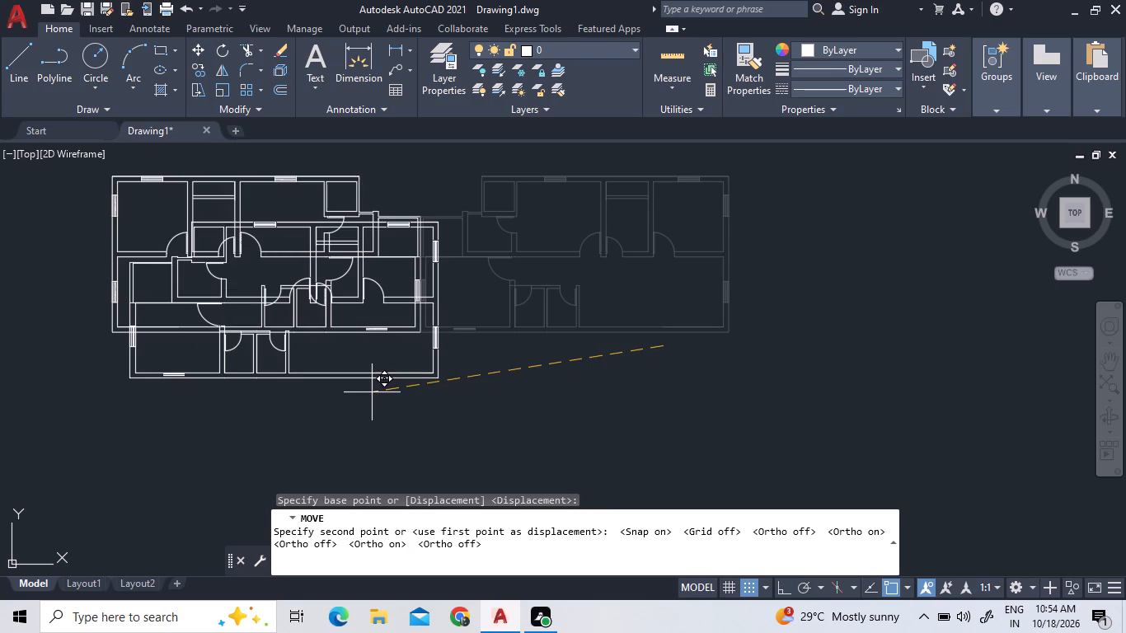
scroll(392, 340, down, 4)
scroll(292, 356, up, 4)
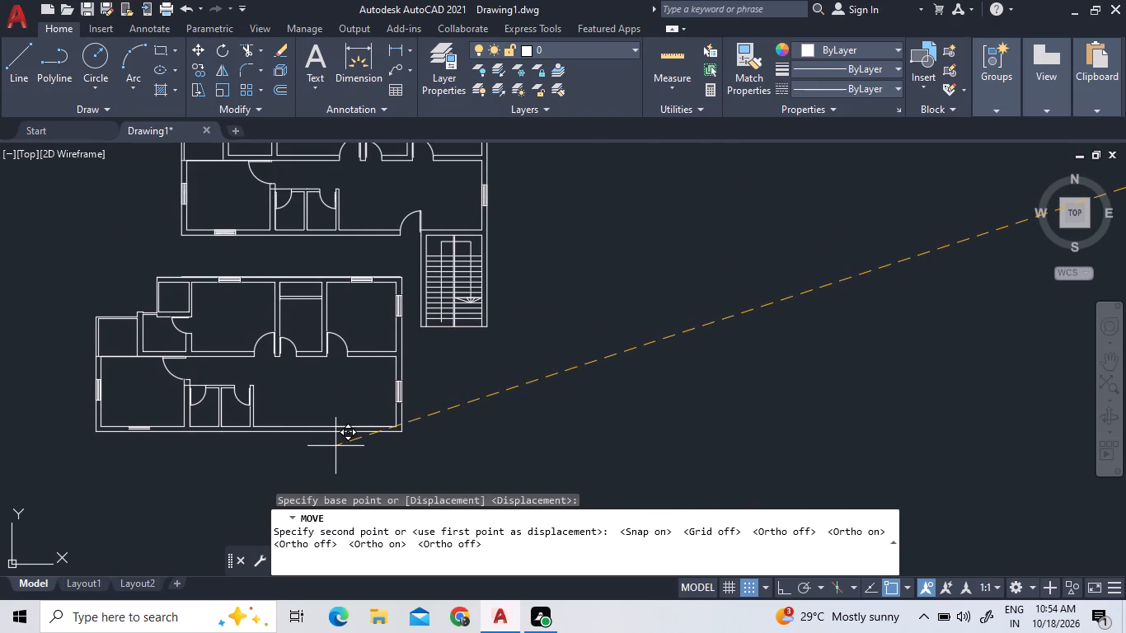
double_click(335, 446)
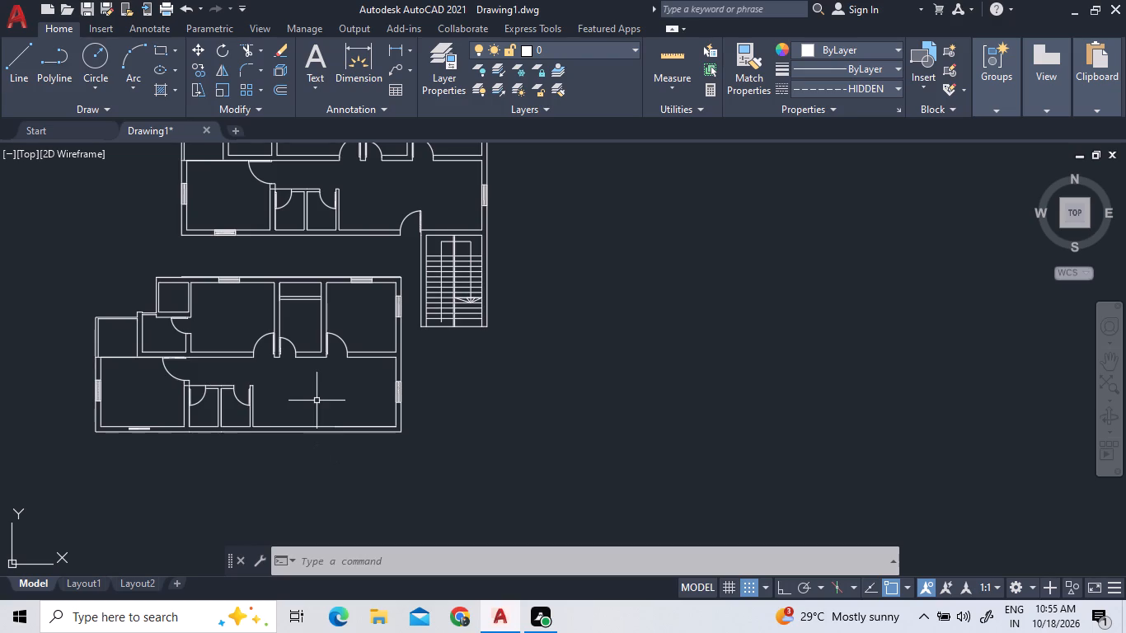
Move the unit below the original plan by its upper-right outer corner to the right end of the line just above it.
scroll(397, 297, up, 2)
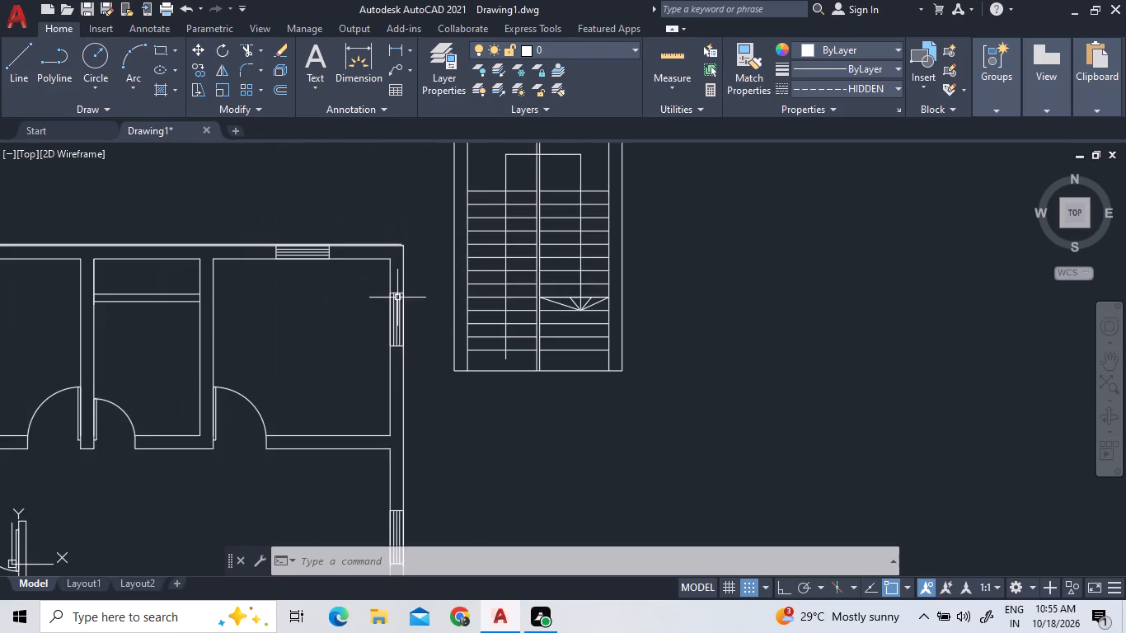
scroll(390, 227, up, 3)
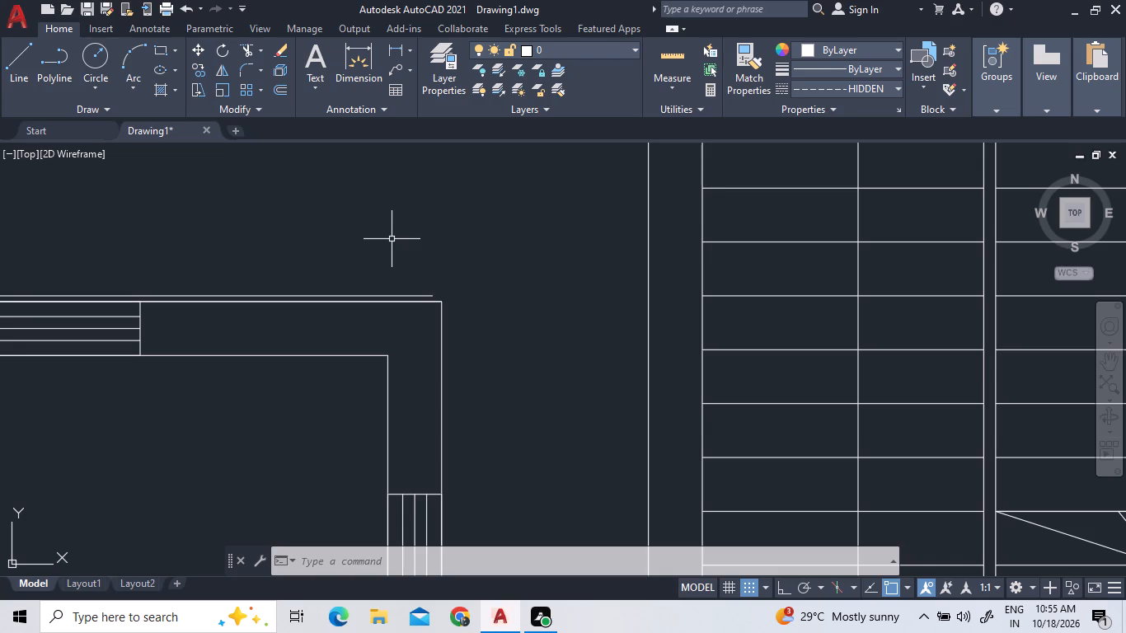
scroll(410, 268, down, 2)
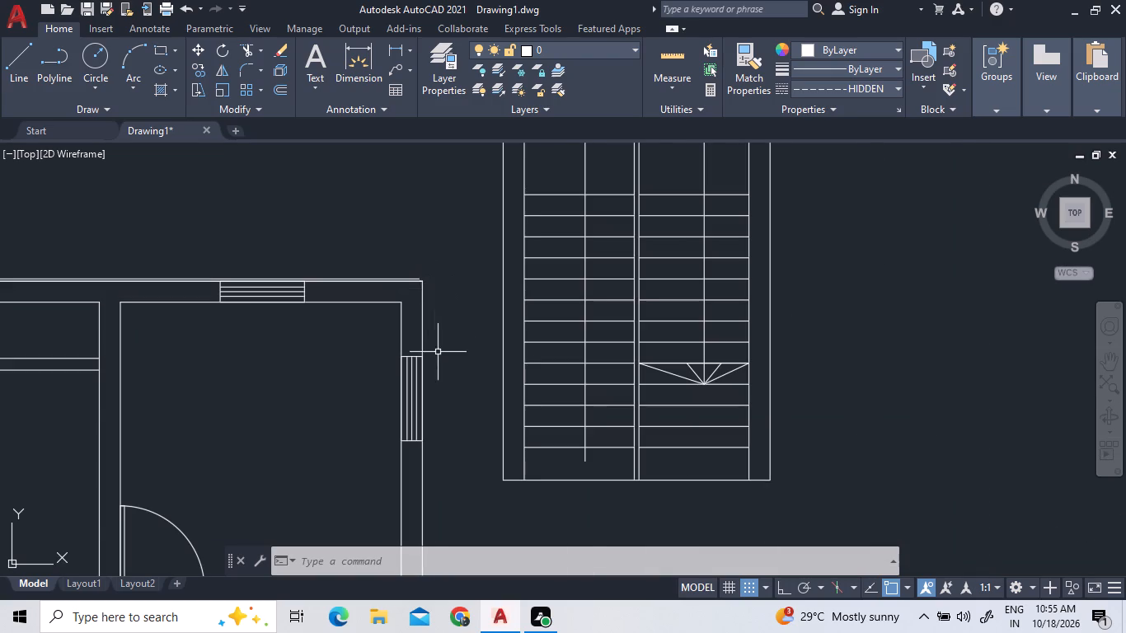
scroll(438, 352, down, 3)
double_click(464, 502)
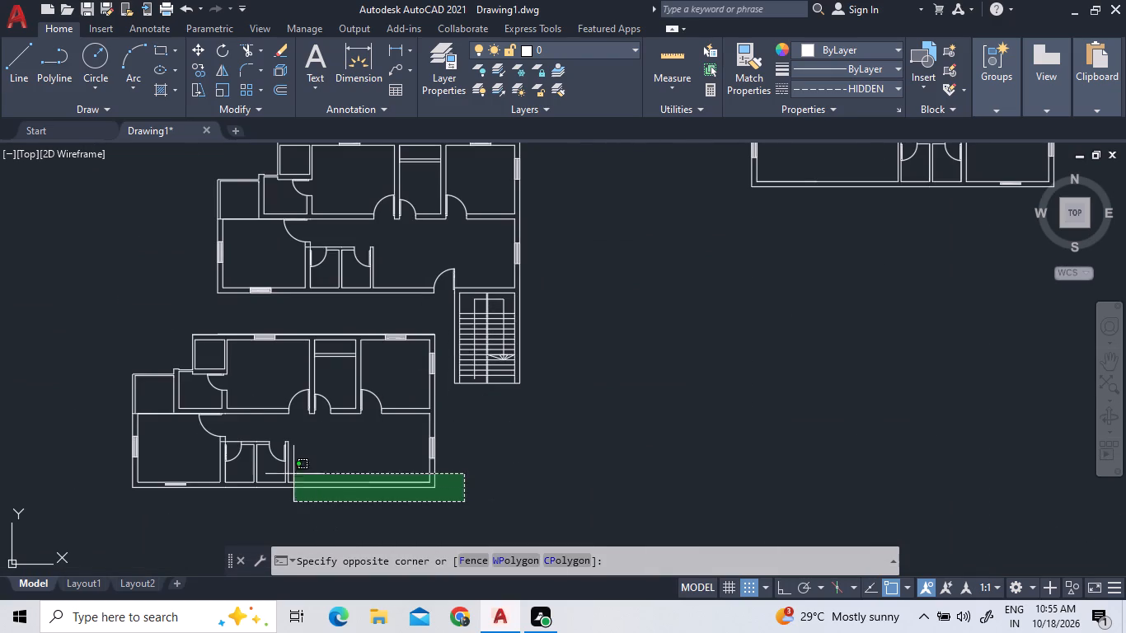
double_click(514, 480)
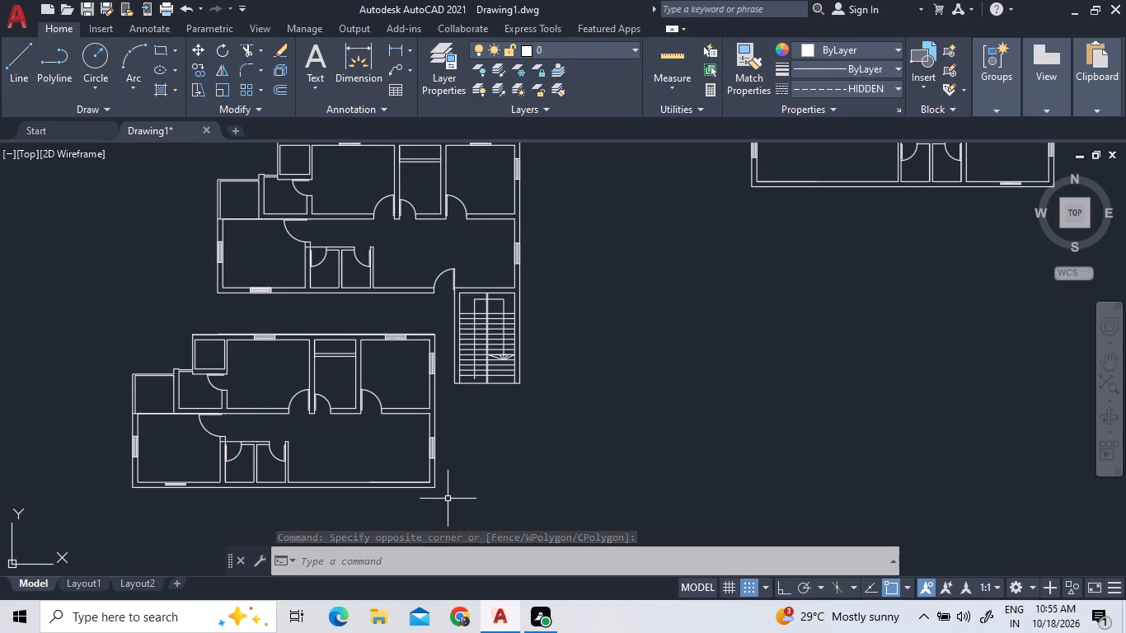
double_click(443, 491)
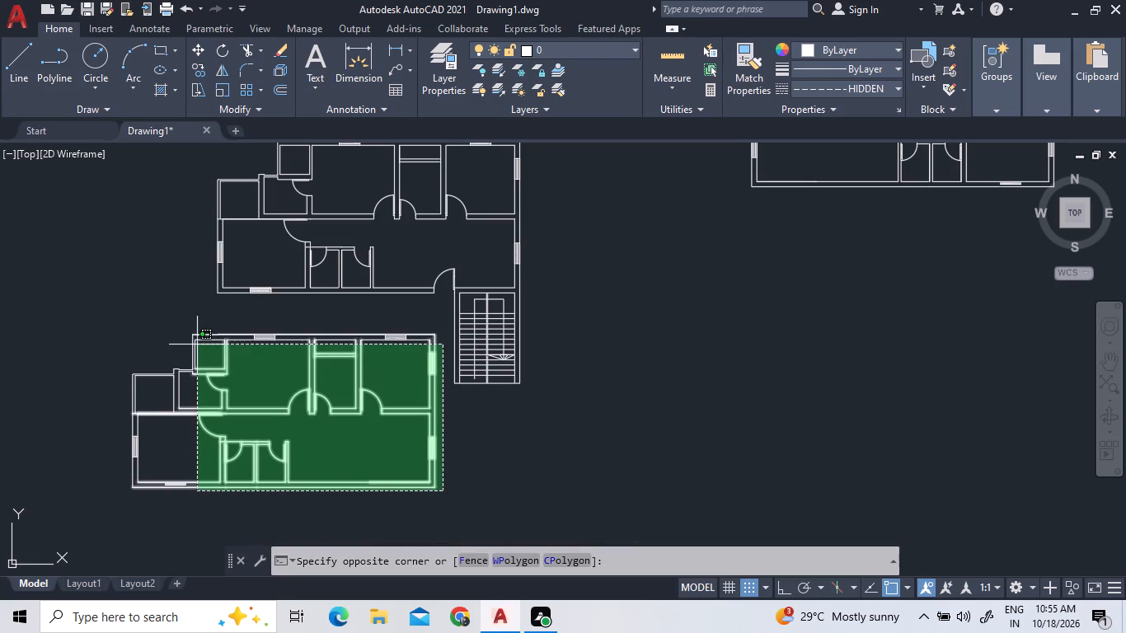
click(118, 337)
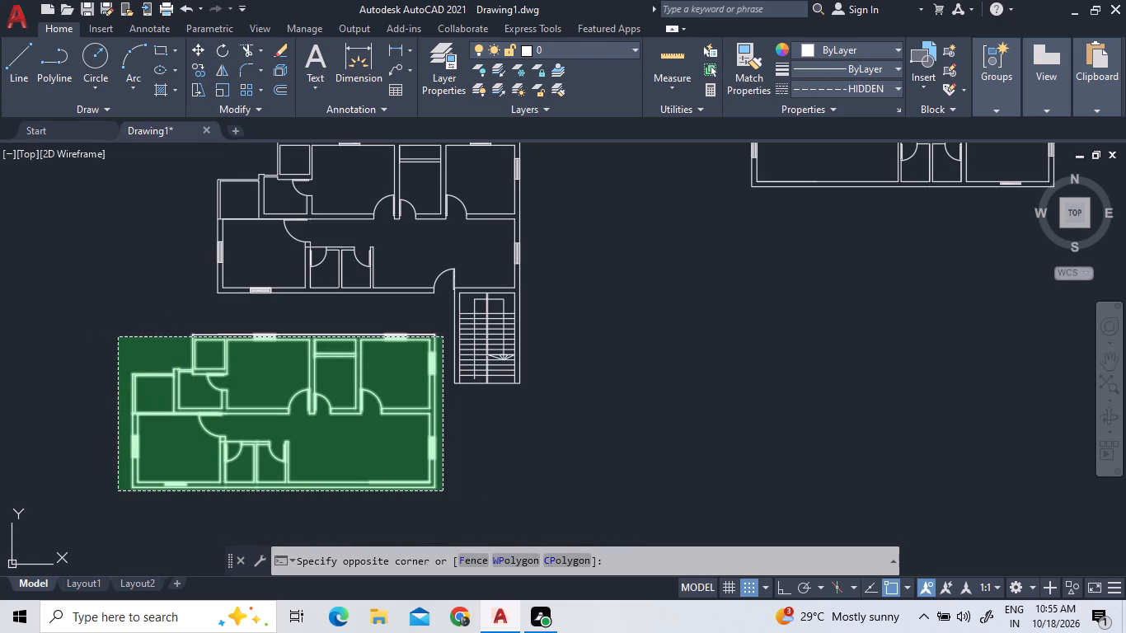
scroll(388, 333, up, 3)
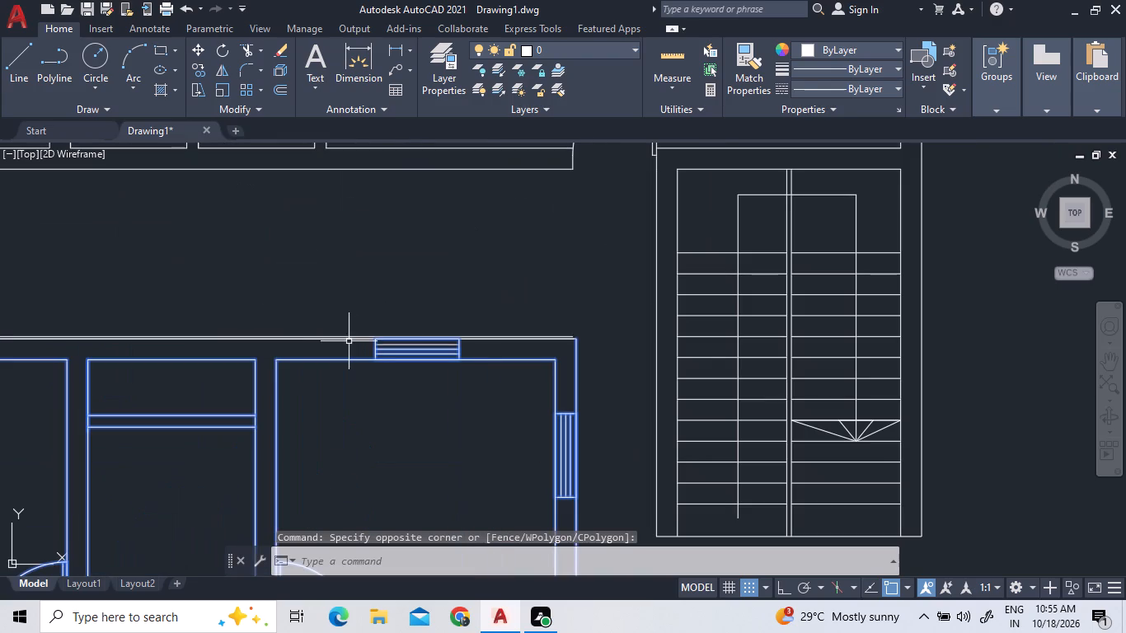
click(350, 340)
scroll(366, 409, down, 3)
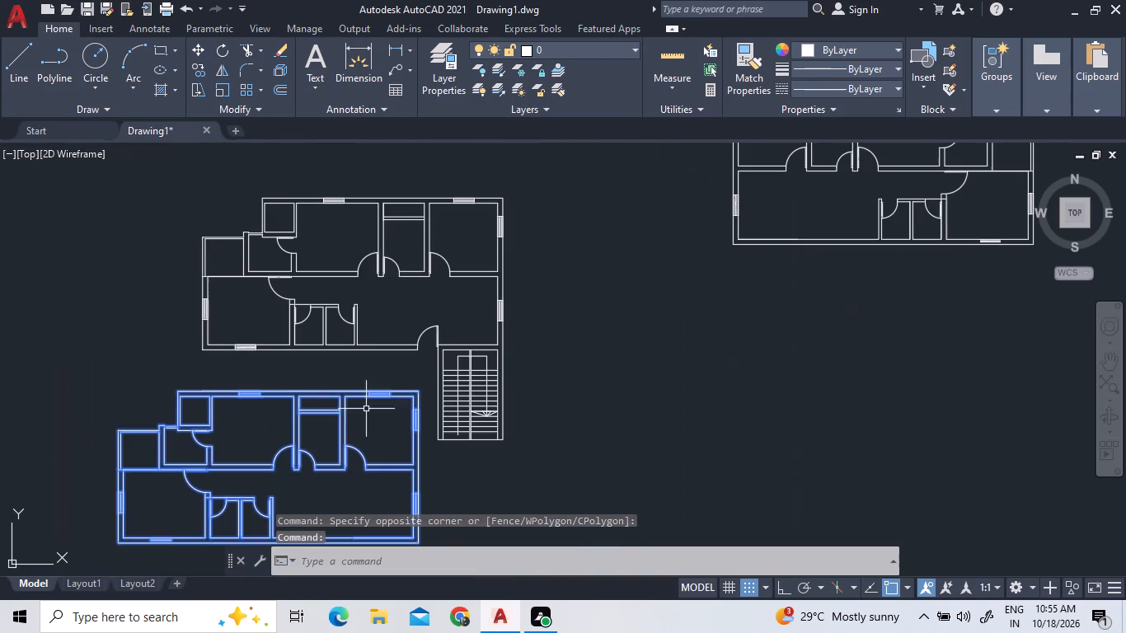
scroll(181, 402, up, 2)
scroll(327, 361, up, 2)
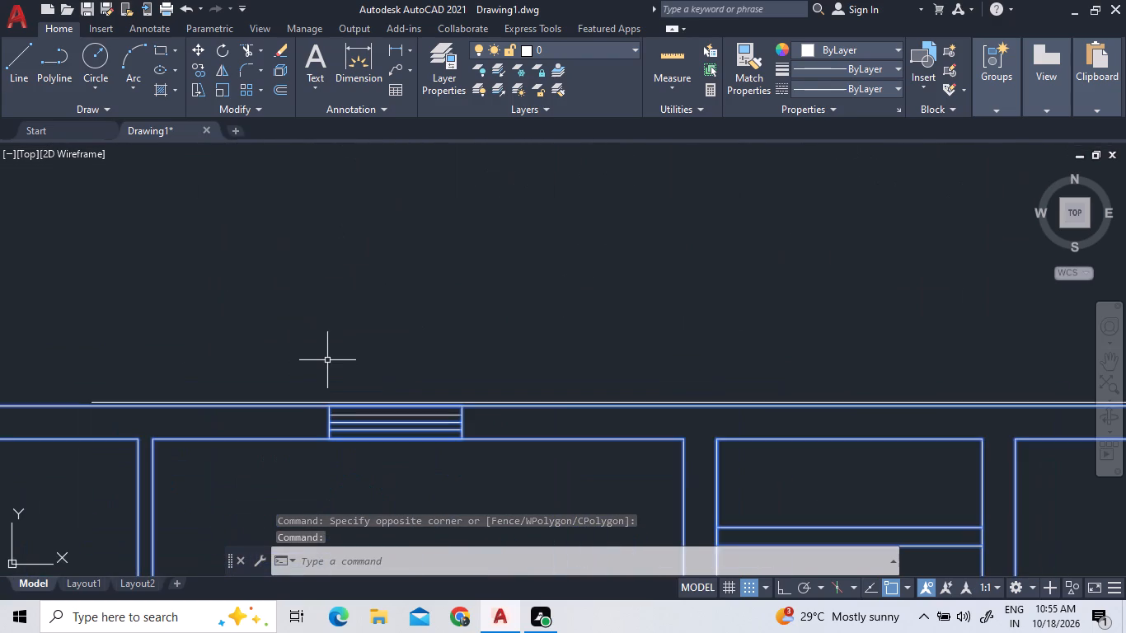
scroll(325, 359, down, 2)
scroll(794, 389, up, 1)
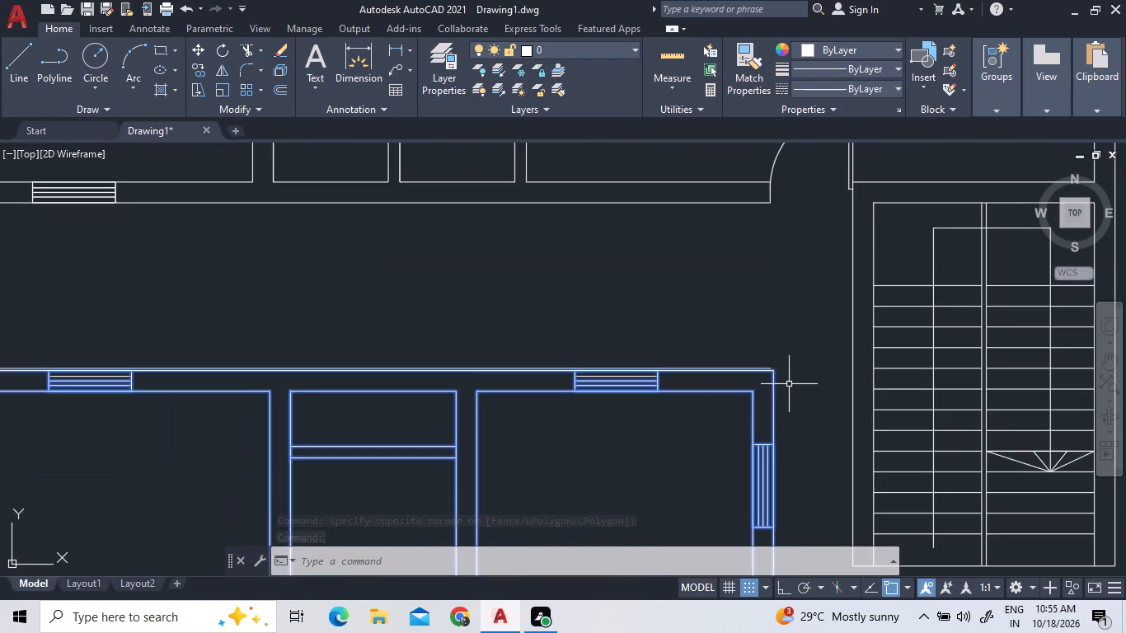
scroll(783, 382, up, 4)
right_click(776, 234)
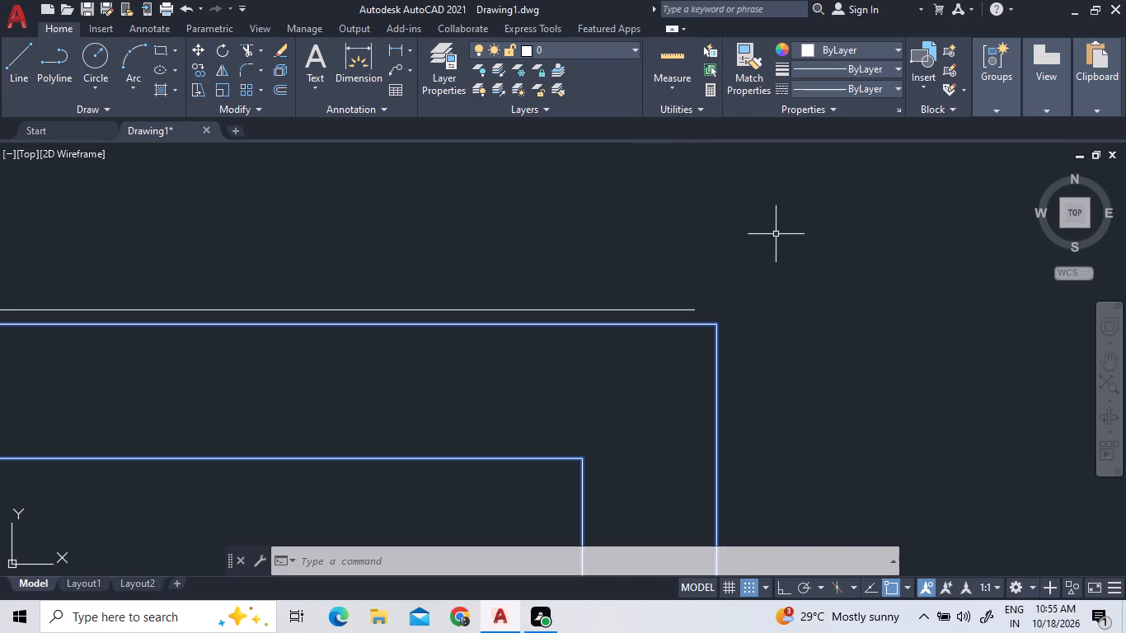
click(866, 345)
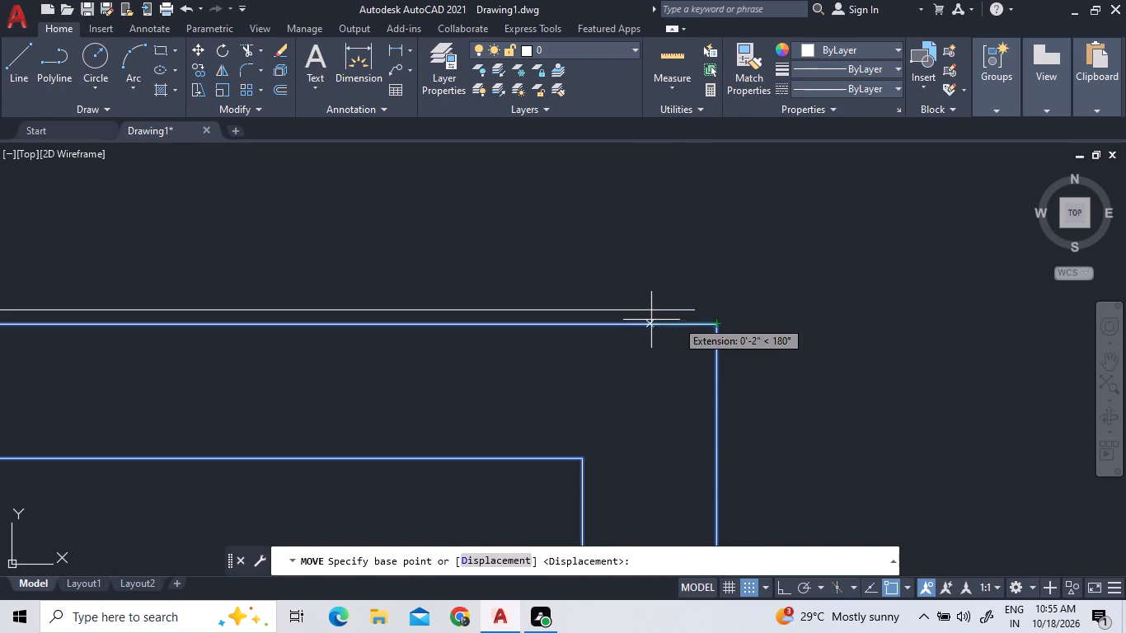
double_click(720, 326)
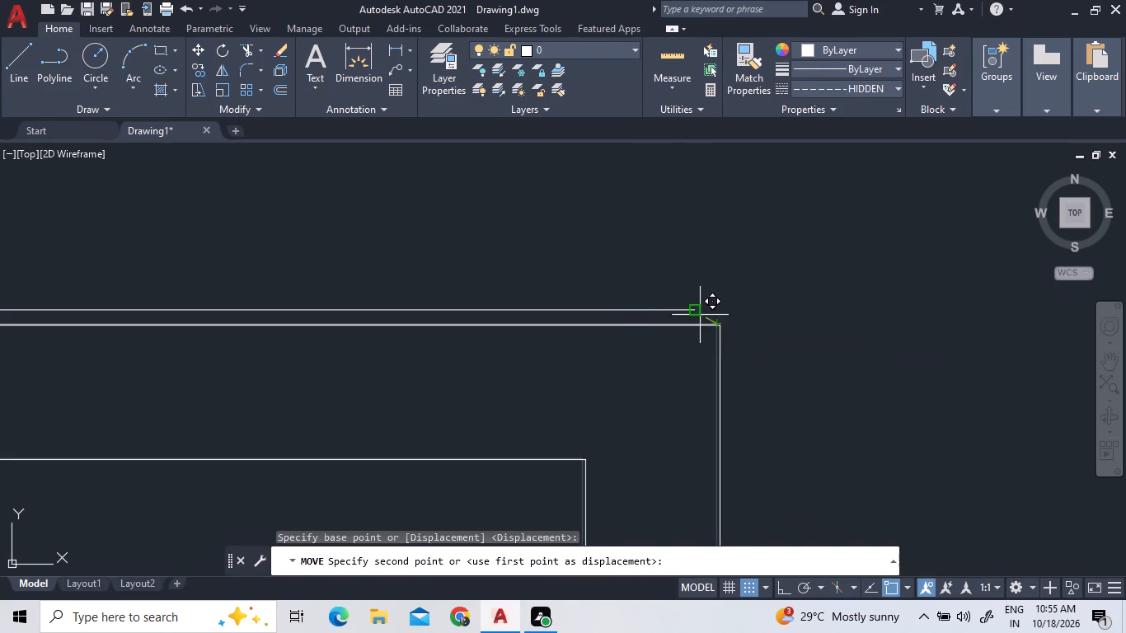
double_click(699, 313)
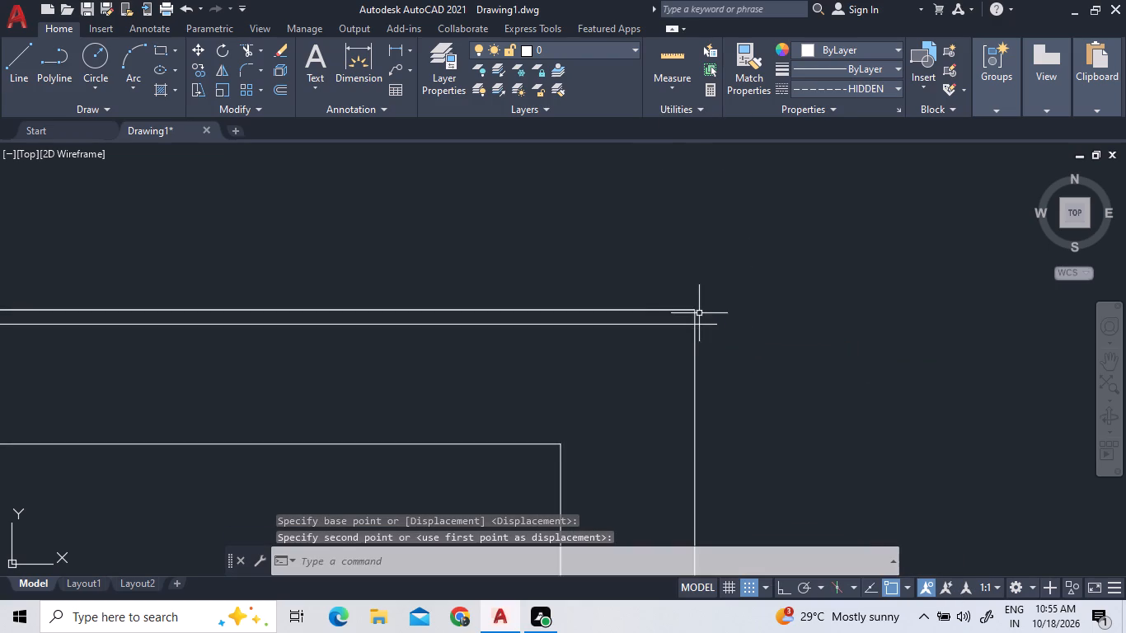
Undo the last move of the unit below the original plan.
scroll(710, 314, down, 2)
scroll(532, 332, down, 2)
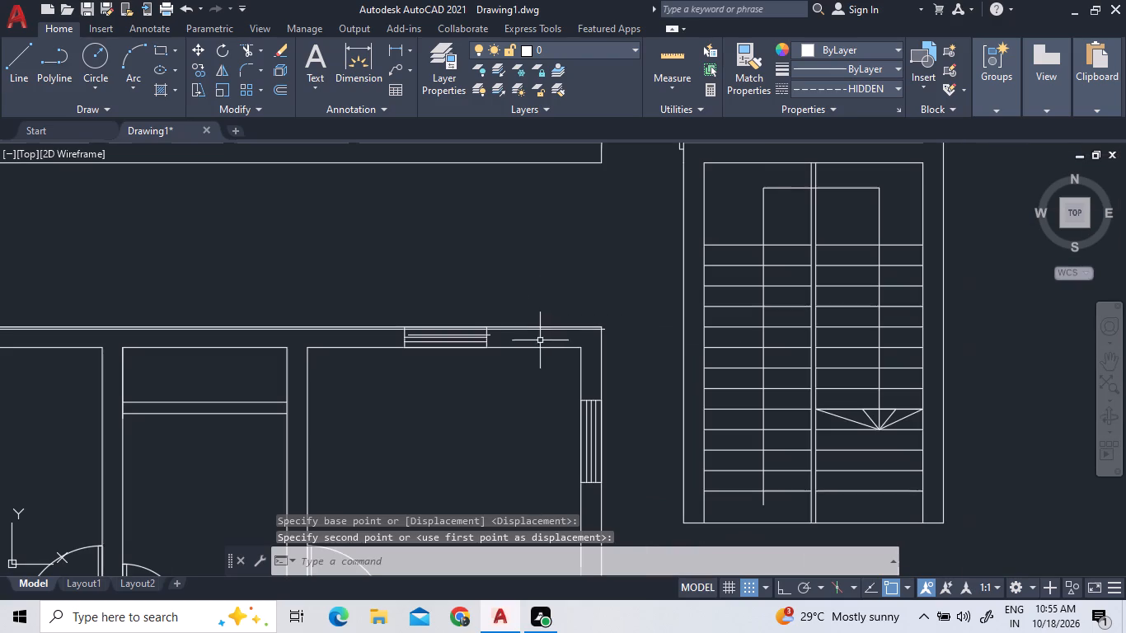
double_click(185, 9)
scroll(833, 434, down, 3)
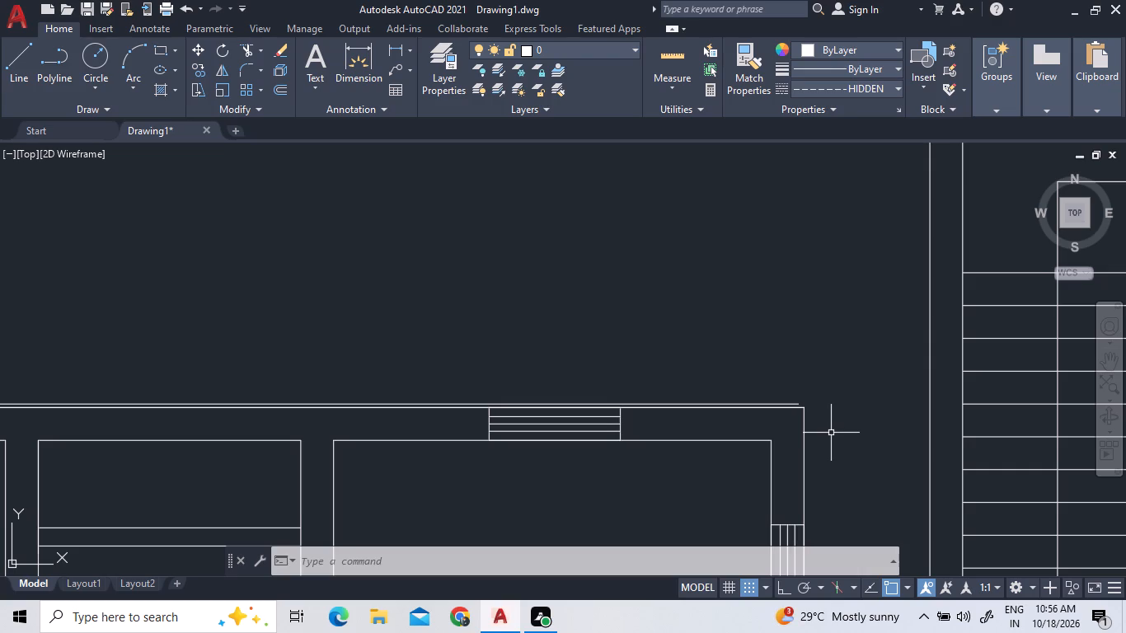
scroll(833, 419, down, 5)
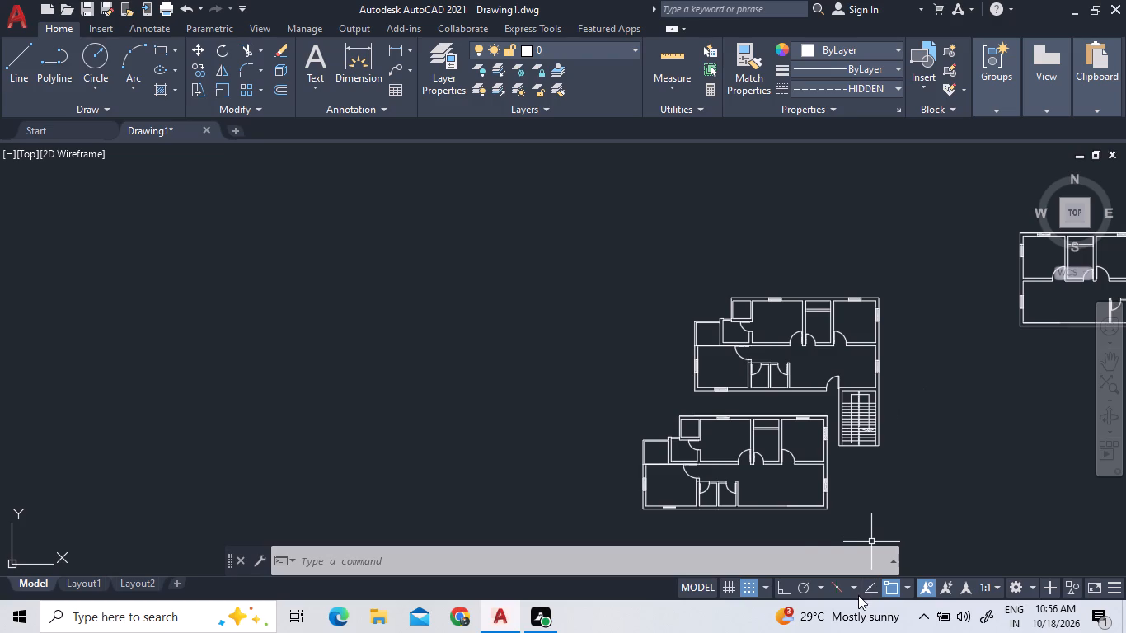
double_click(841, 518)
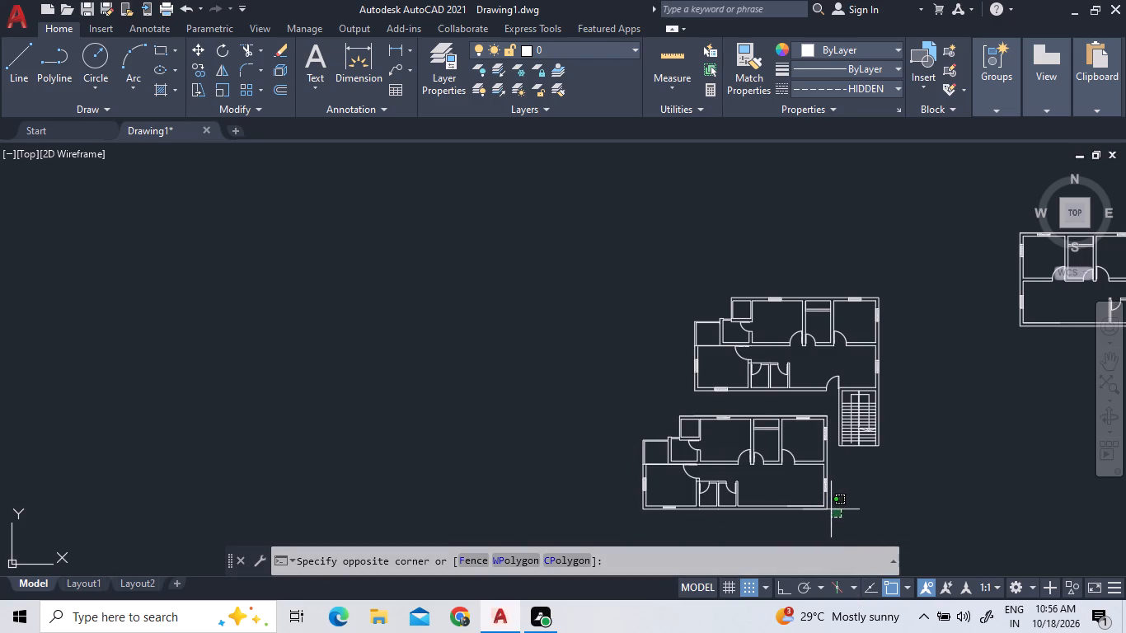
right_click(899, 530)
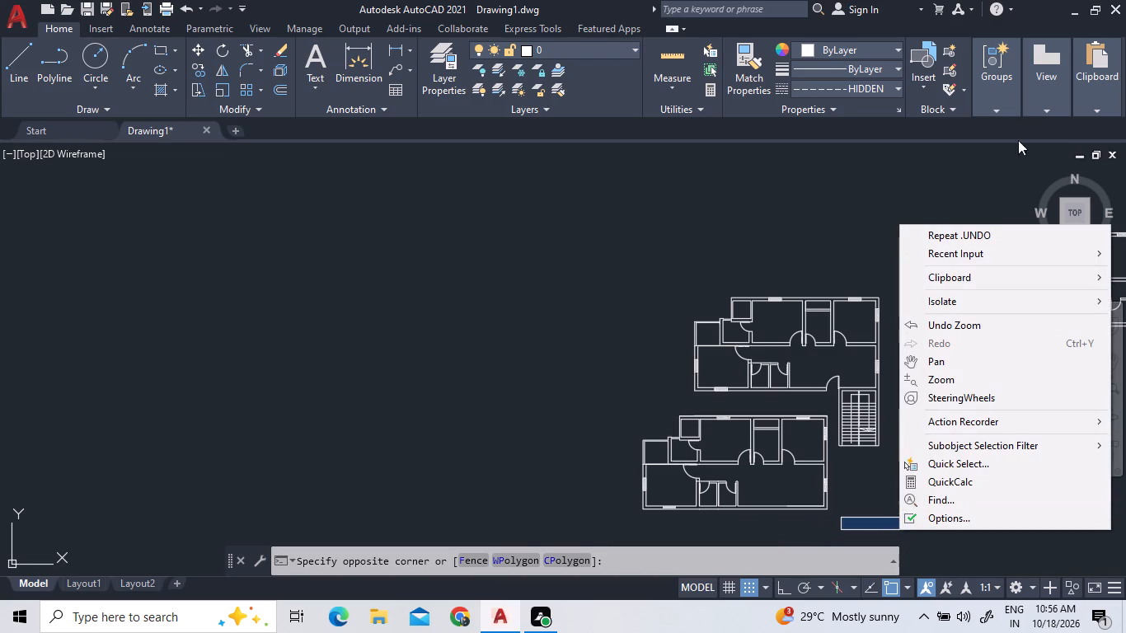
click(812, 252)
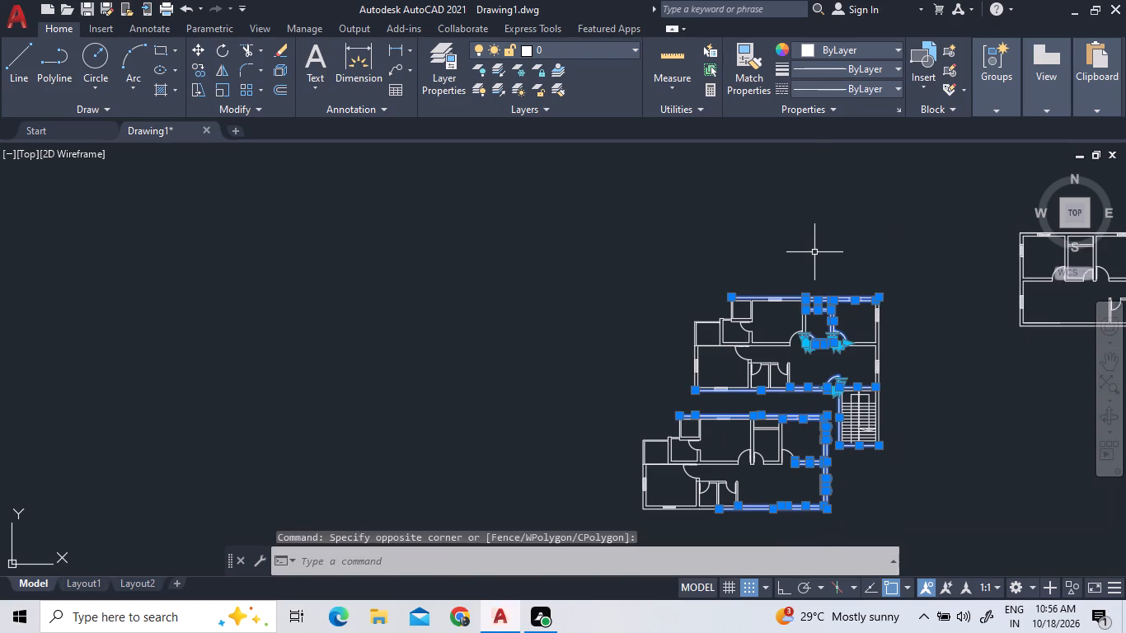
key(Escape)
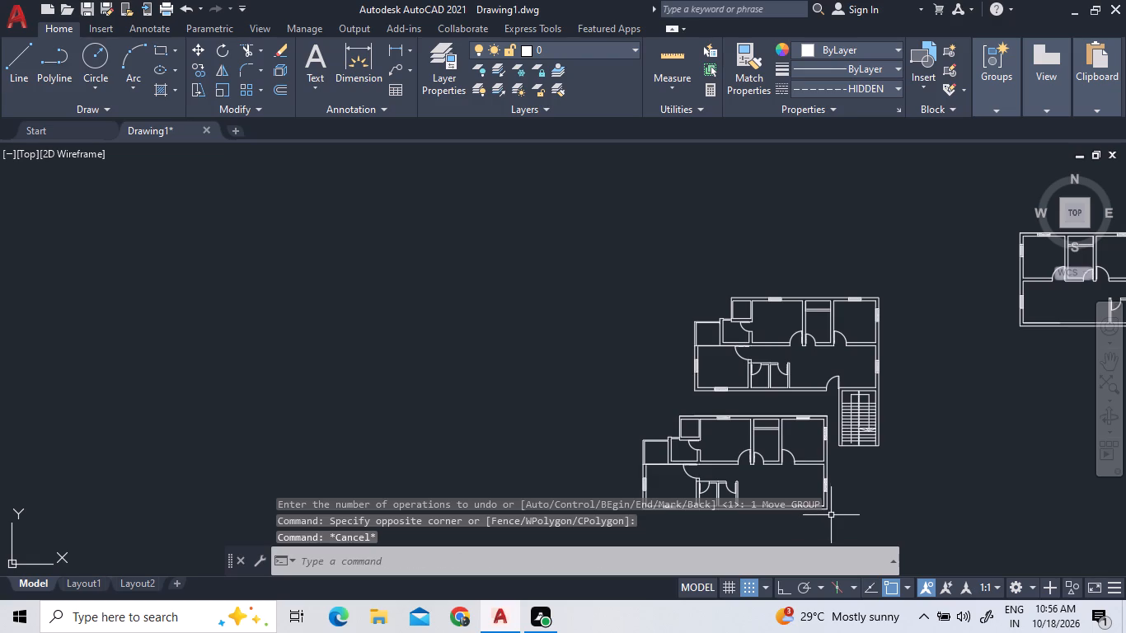
Move the whole lower unit, including its top wall lines and windows, by its upper-right outer corner to the right end of the offset line.
double_click(831, 515)
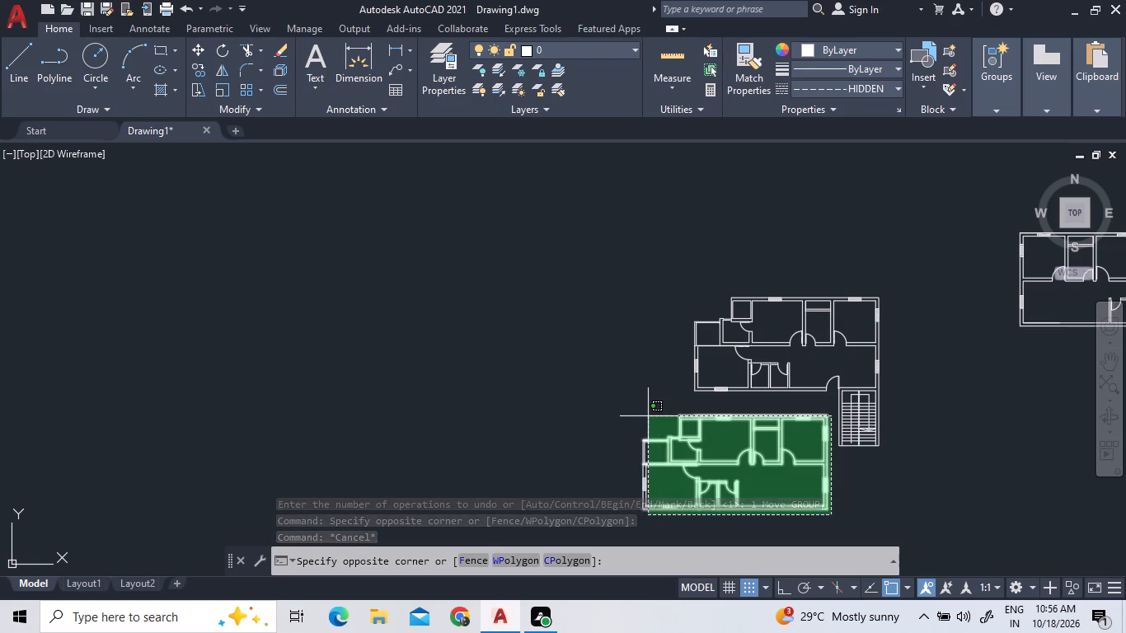
scroll(648, 417, up, 2)
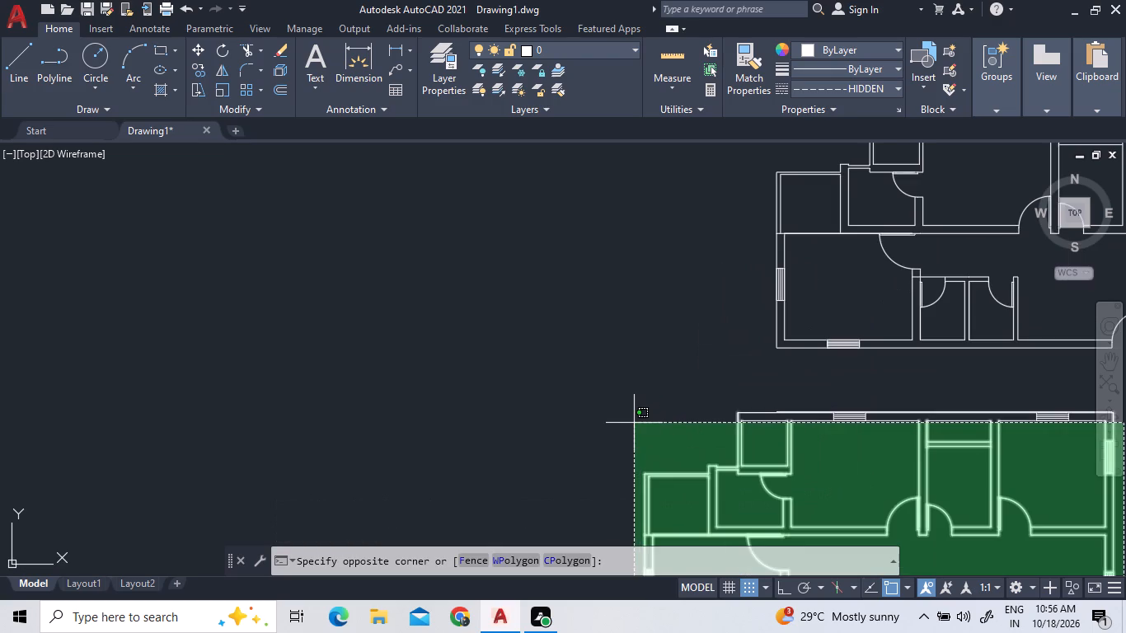
scroll(585, 391, down, 1)
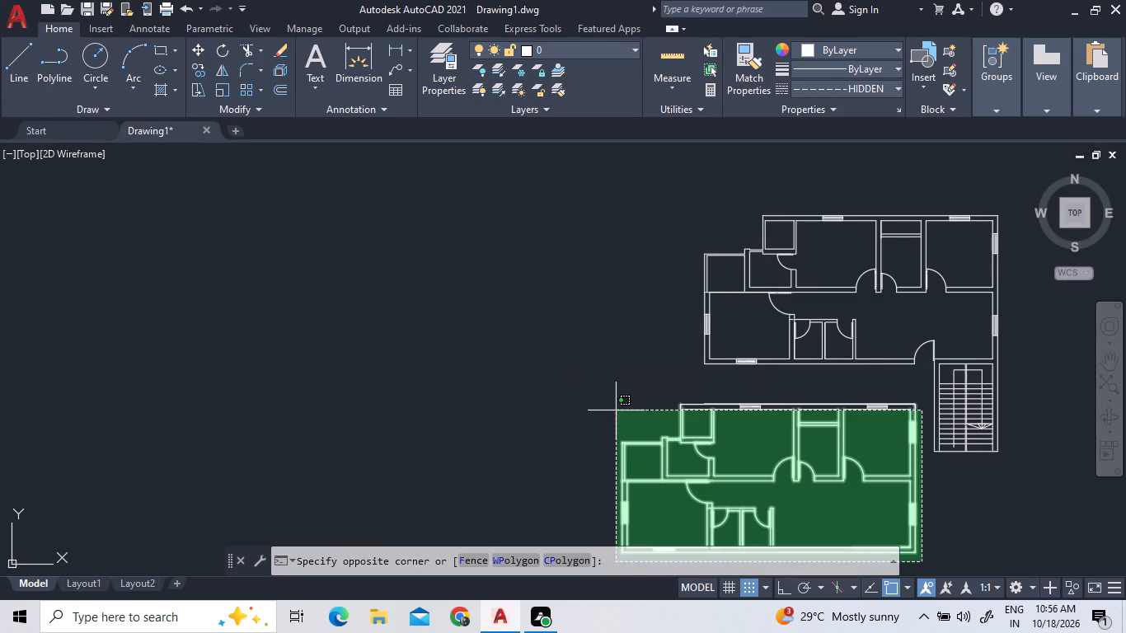
scroll(616, 410, up, 1)
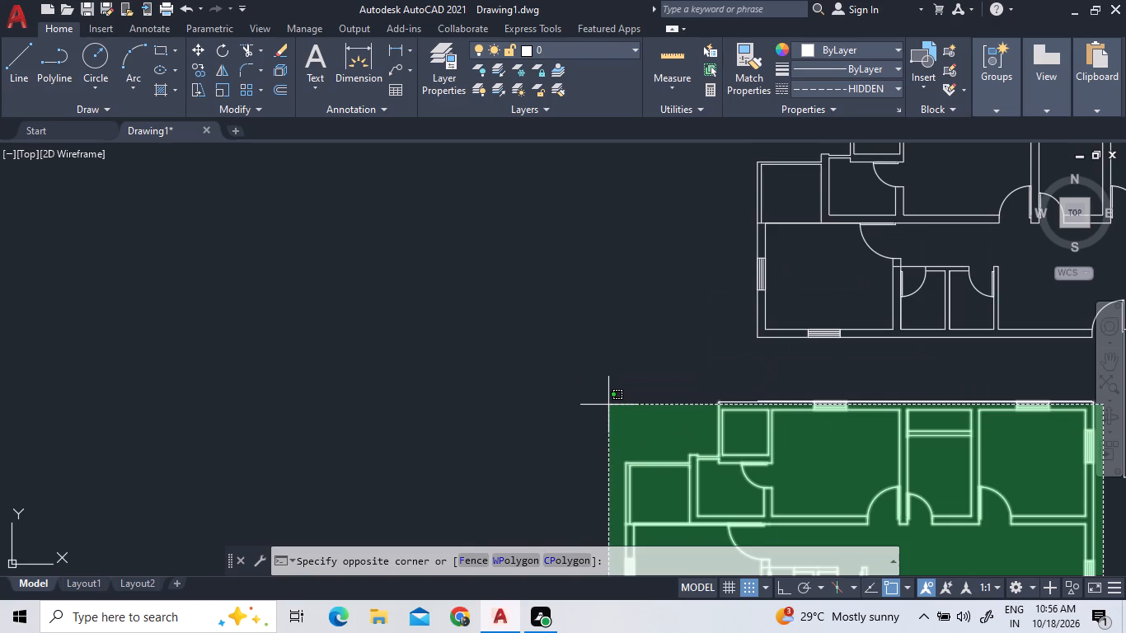
scroll(607, 405, down, 3)
scroll(599, 405, up, 1)
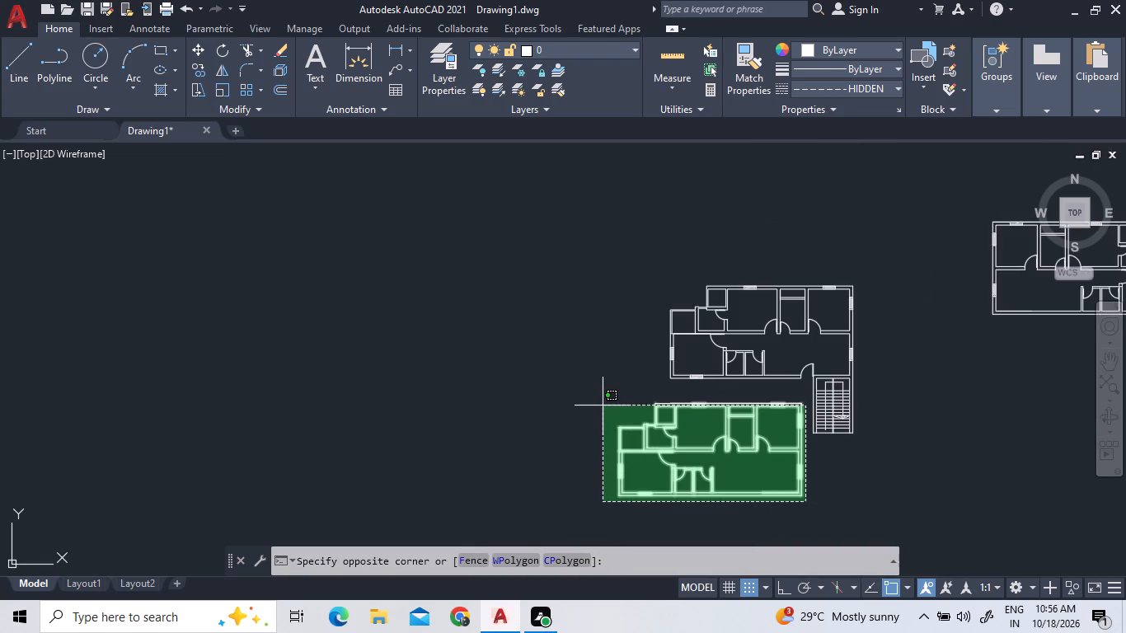
double_click(613, 408)
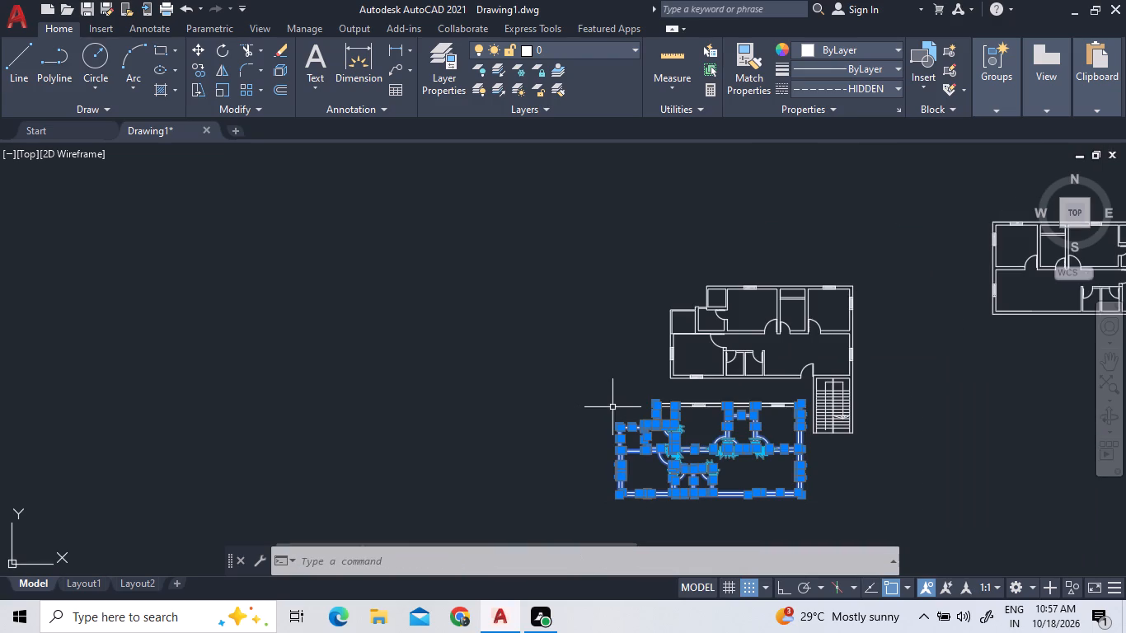
scroll(847, 420, up, 3)
scroll(525, 337, up, 1)
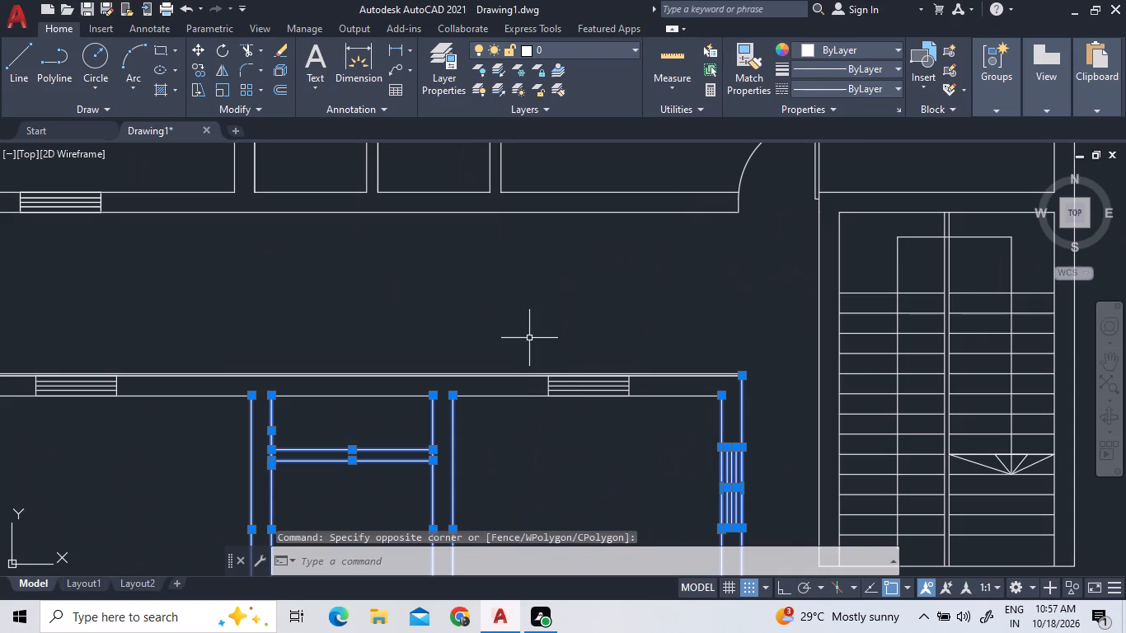
click(612, 427)
double_click(532, 380)
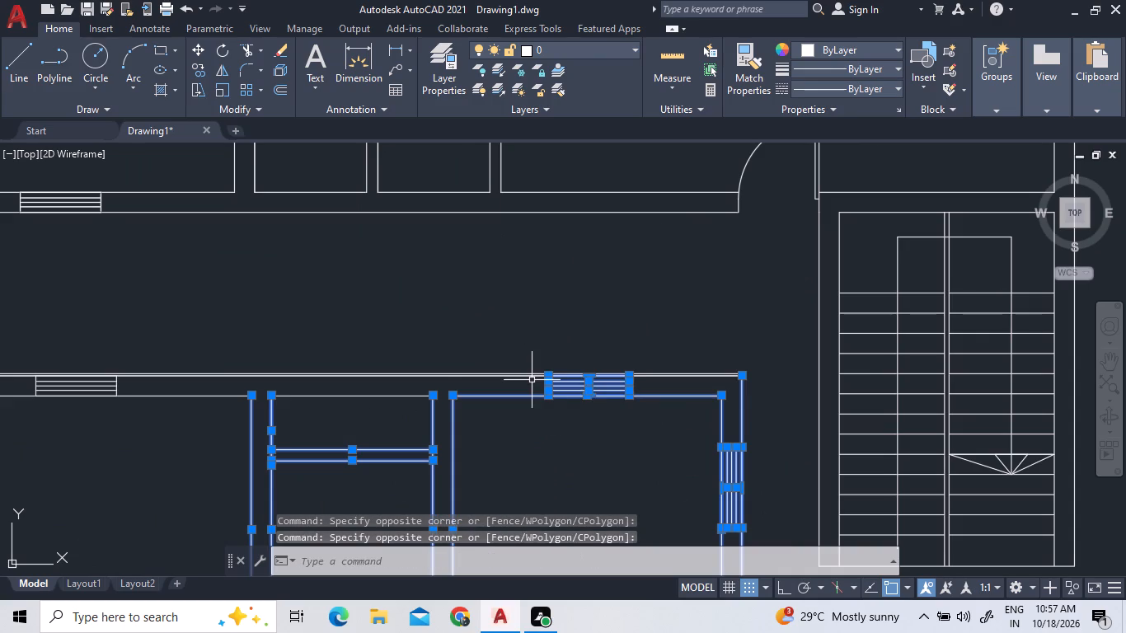
scroll(686, 383, up, 3)
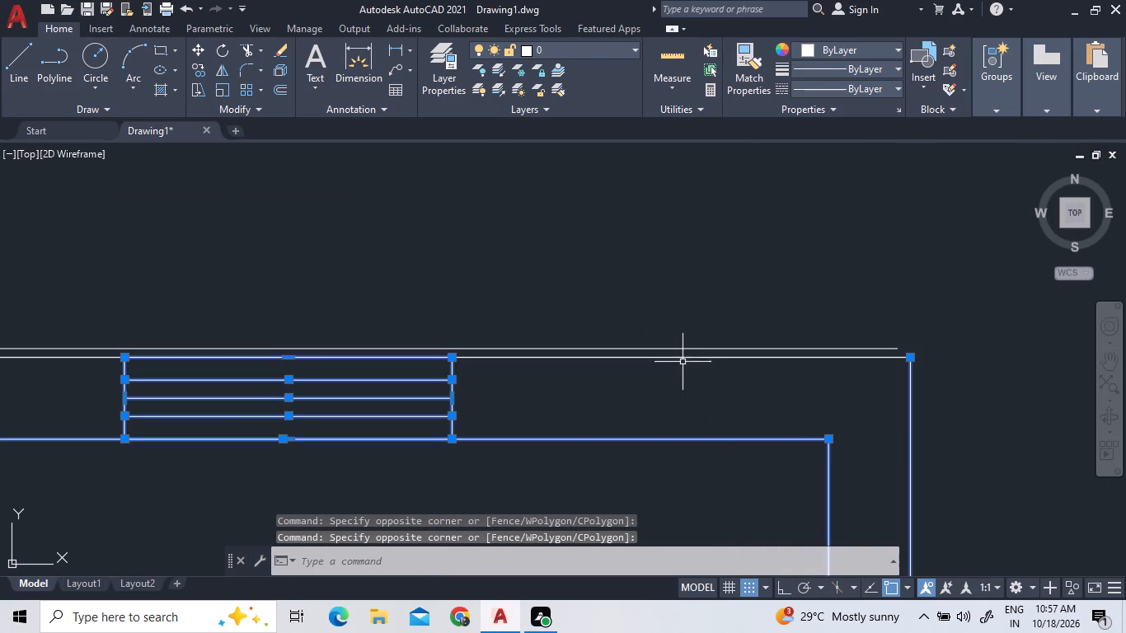
click(681, 357)
scroll(640, 420, down, 2)
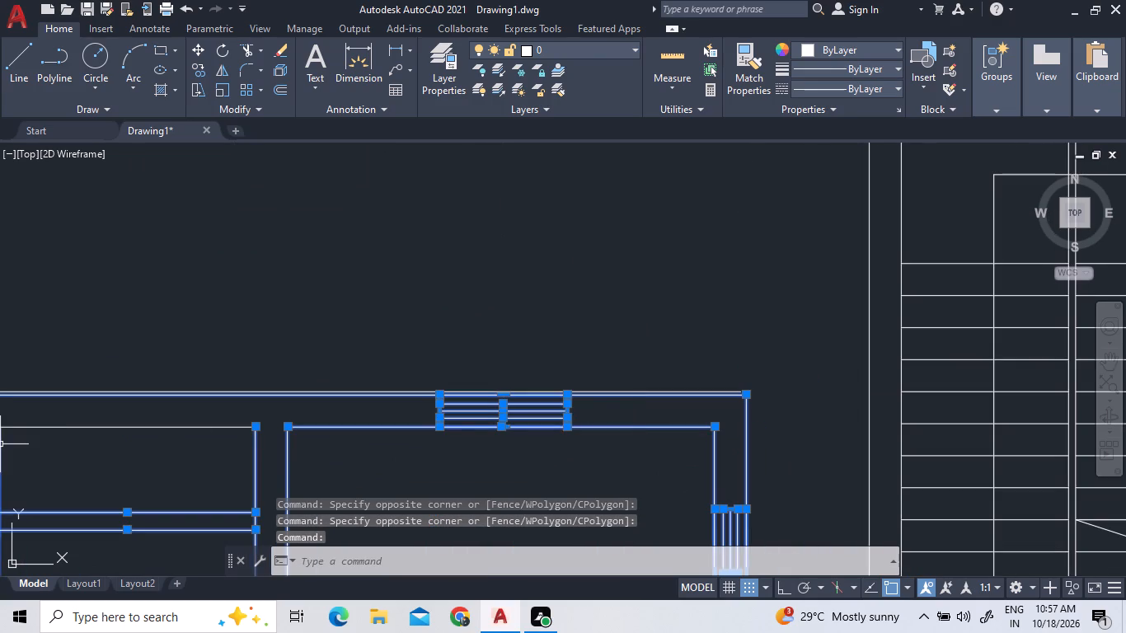
click(154, 424)
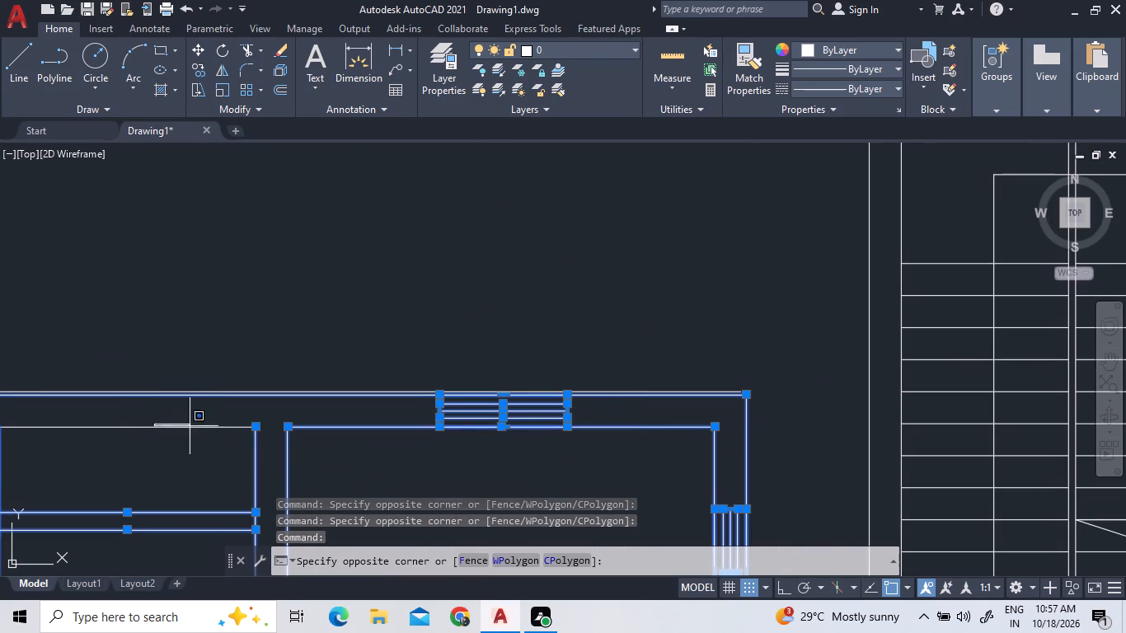
click(129, 458)
scroll(279, 481, down, 2)
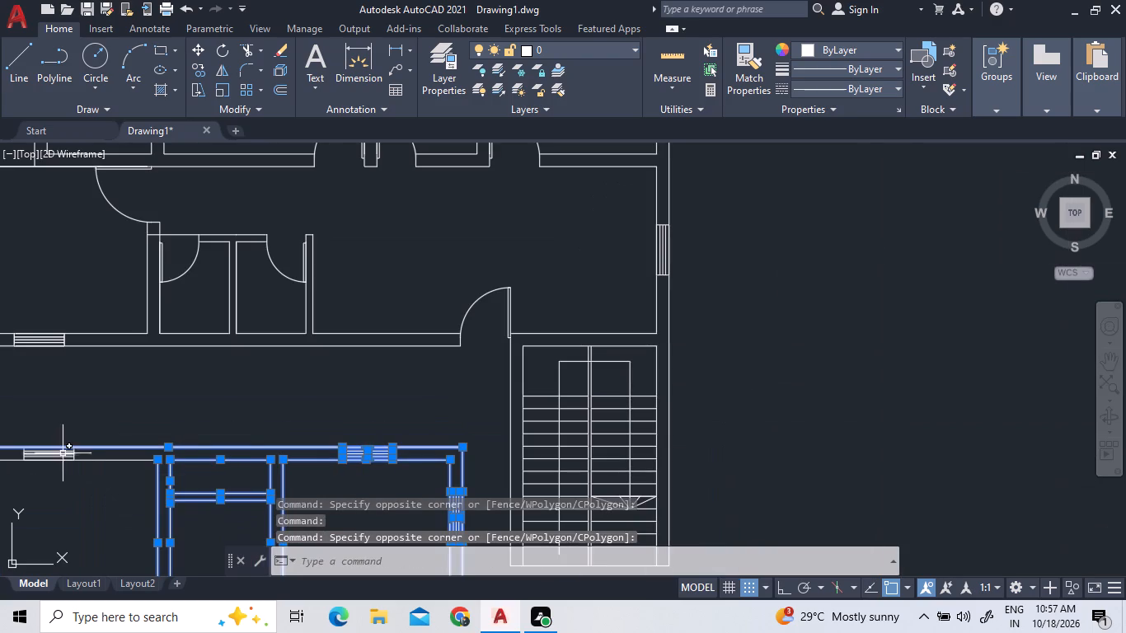
scroll(63, 454, down, 4)
scroll(0, 454, up, 2)
scroll(100, 494, up, 2)
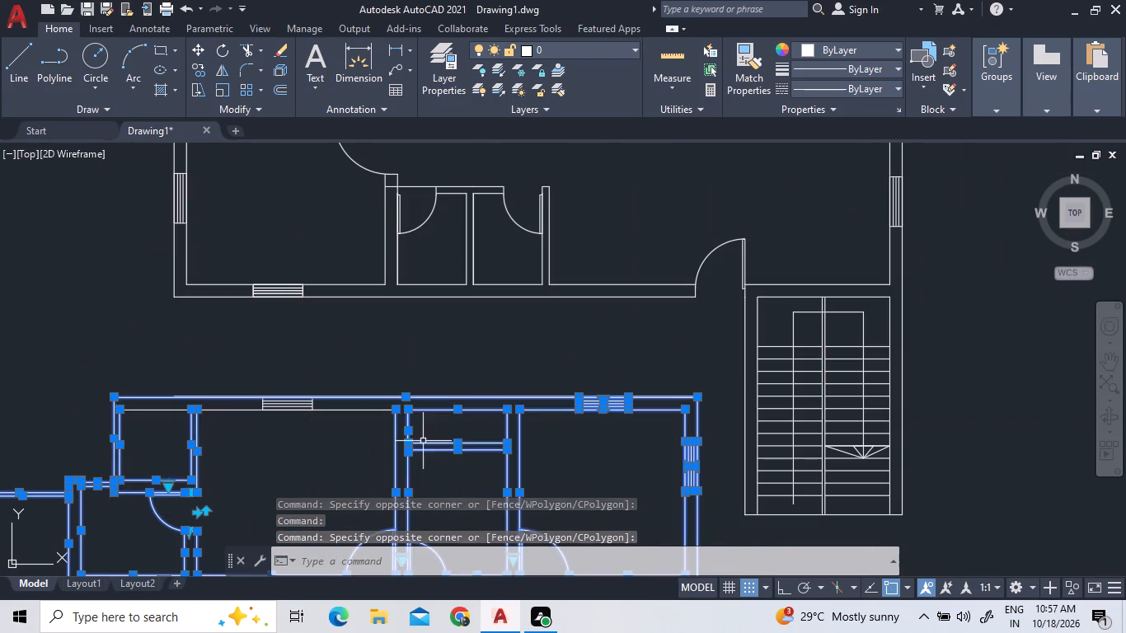
scroll(247, 380, up, 2)
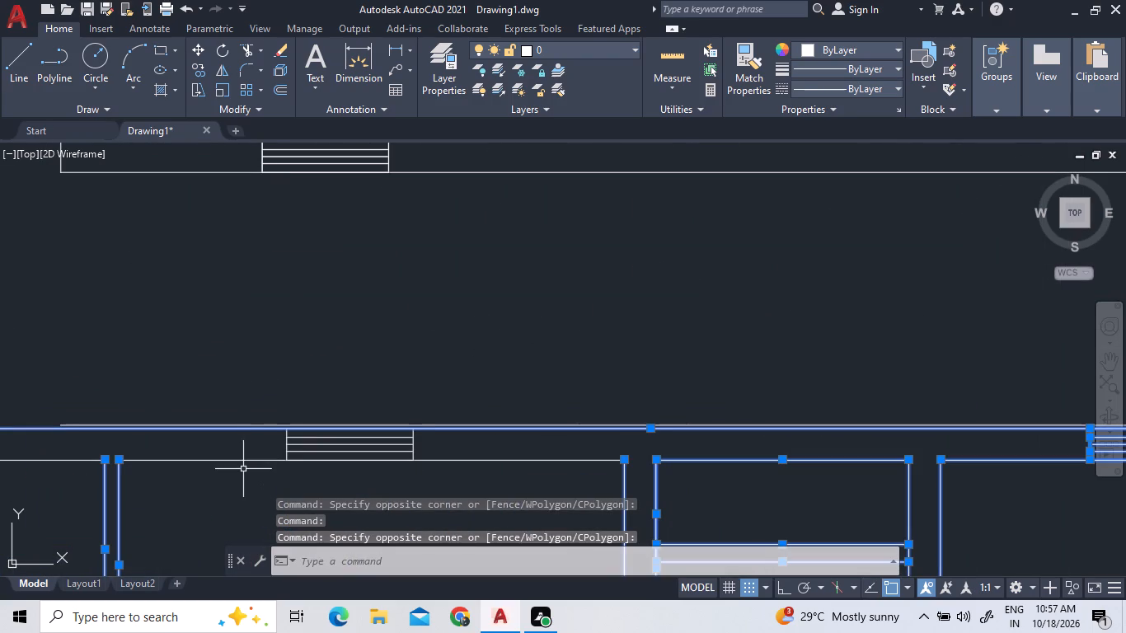
click(240, 462)
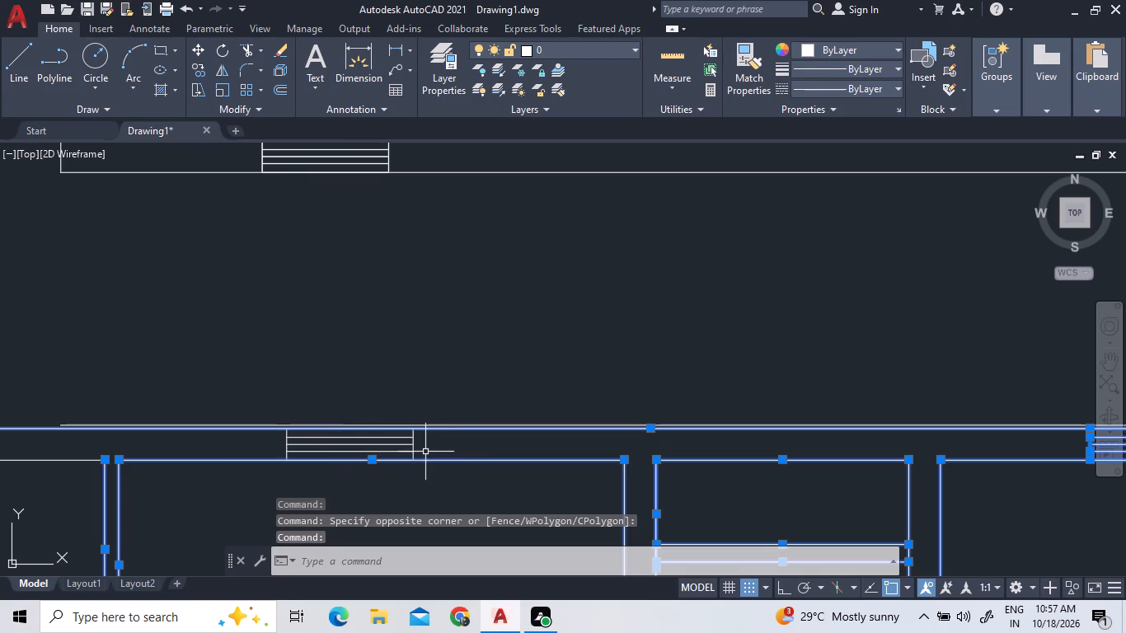
click(348, 448)
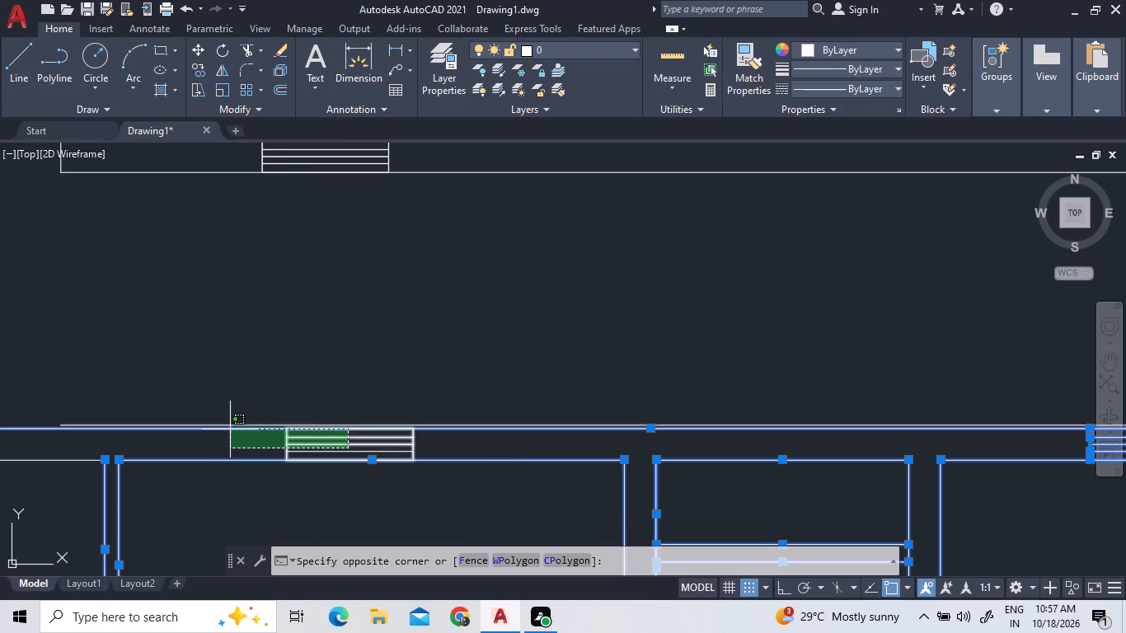
double_click(229, 434)
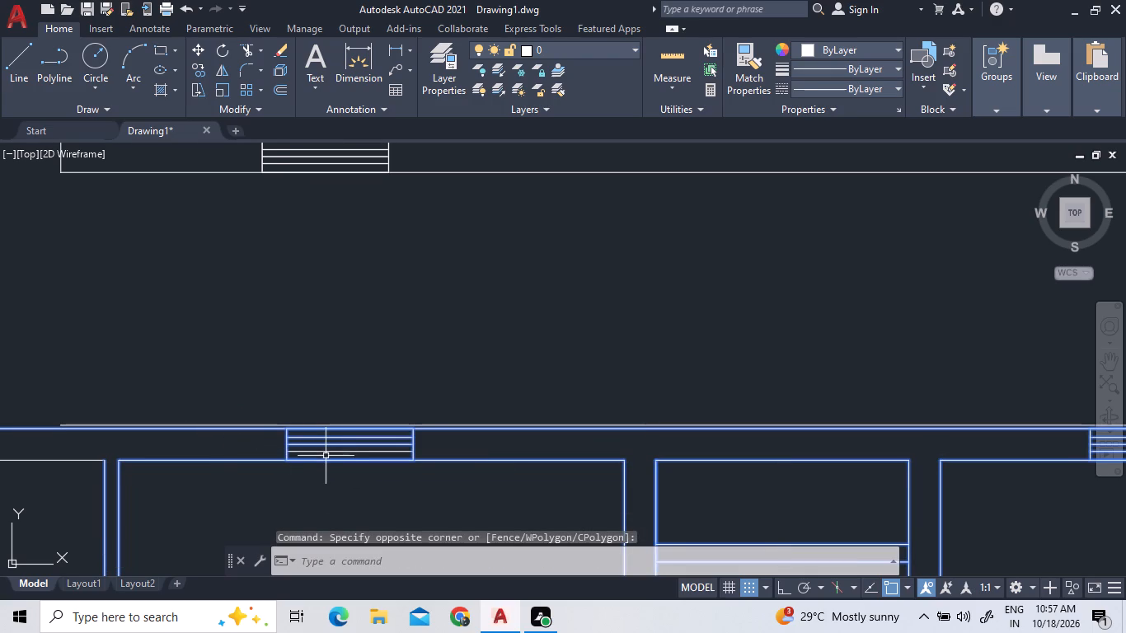
double_click(326, 453)
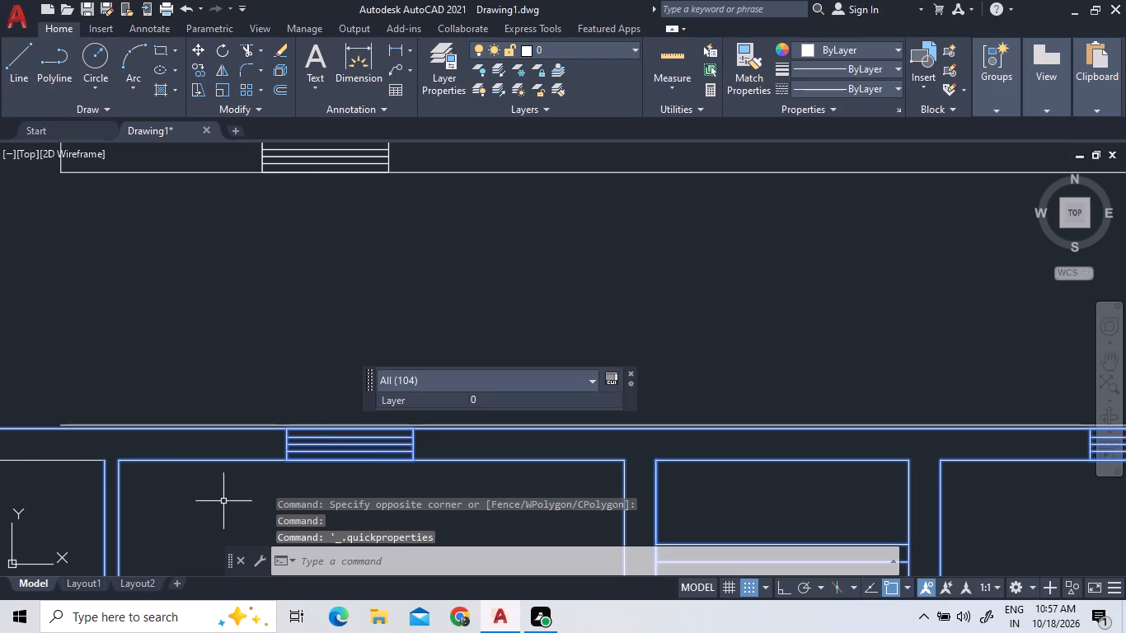
click(57, 462)
scroll(185, 472, down, 3)
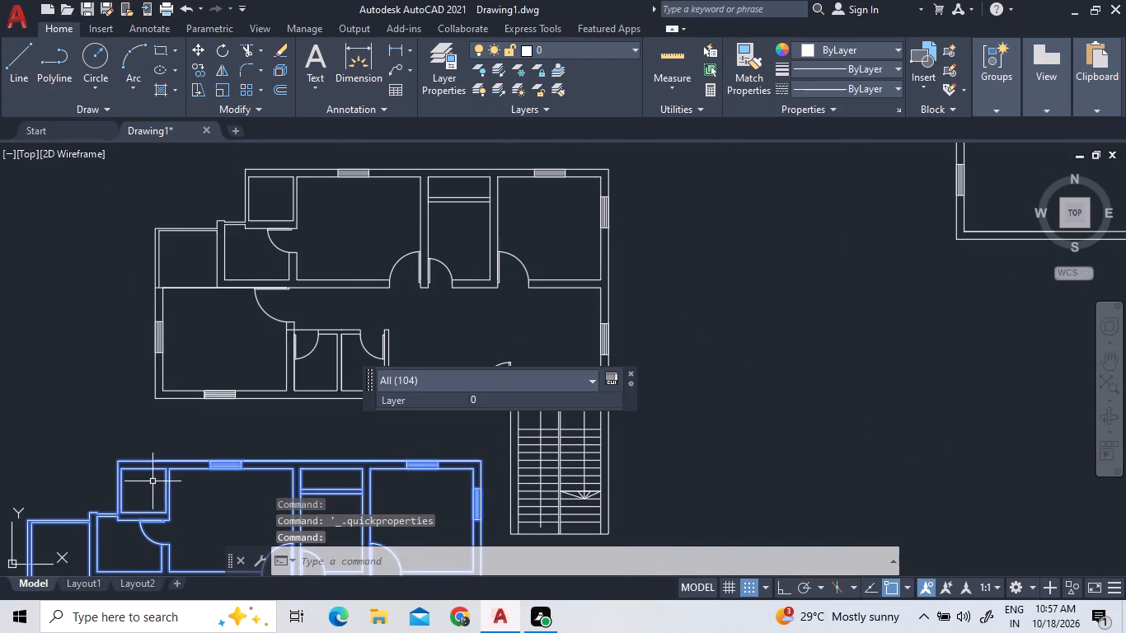
right_click(859, 274)
click(922, 342)
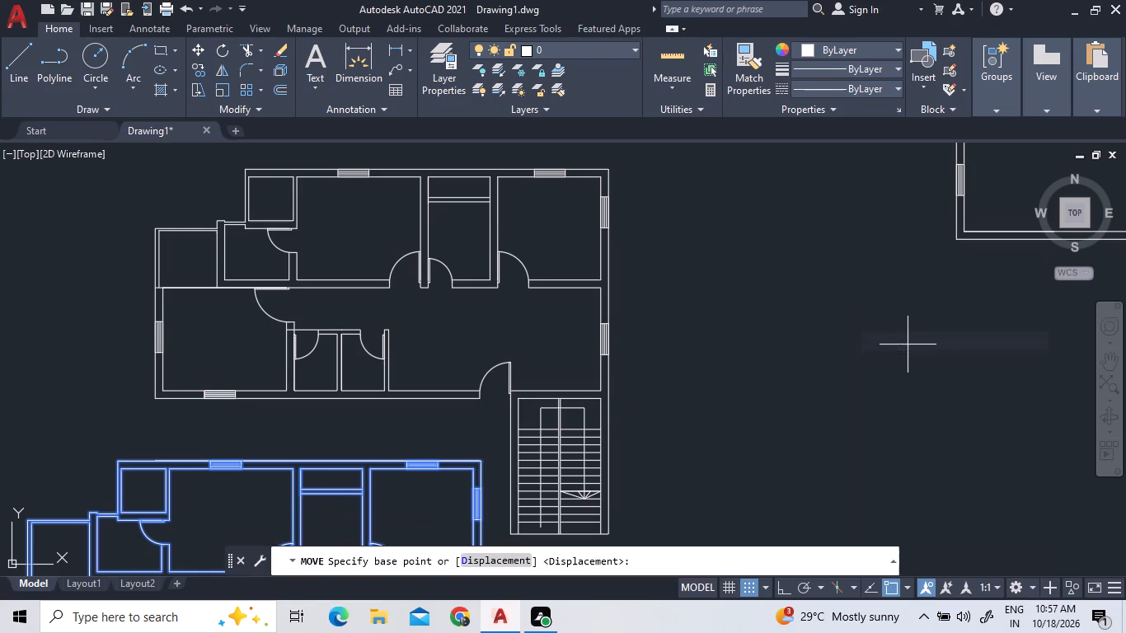
scroll(457, 474, up, 6)
scroll(434, 399, up, 3)
scroll(434, 400, down, 3)
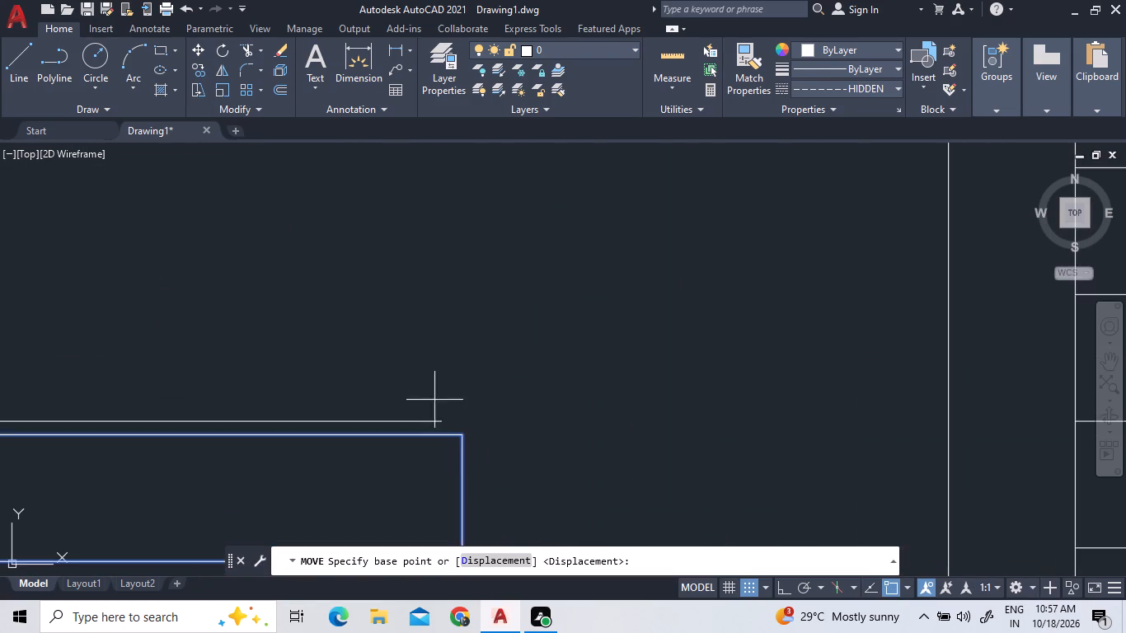
scroll(452, 450, up, 2)
click(472, 415)
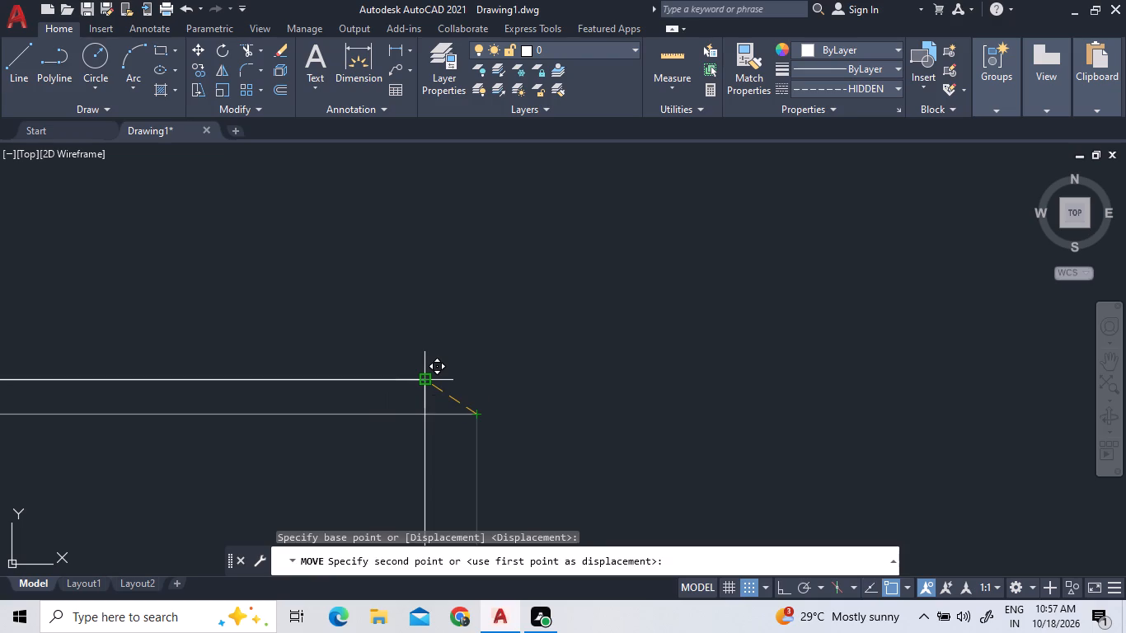
double_click(420, 382)
Erase the stray duplicate line just below the lower unit's top outer wall line.
scroll(461, 359, down, 3)
scroll(537, 366, down, 5)
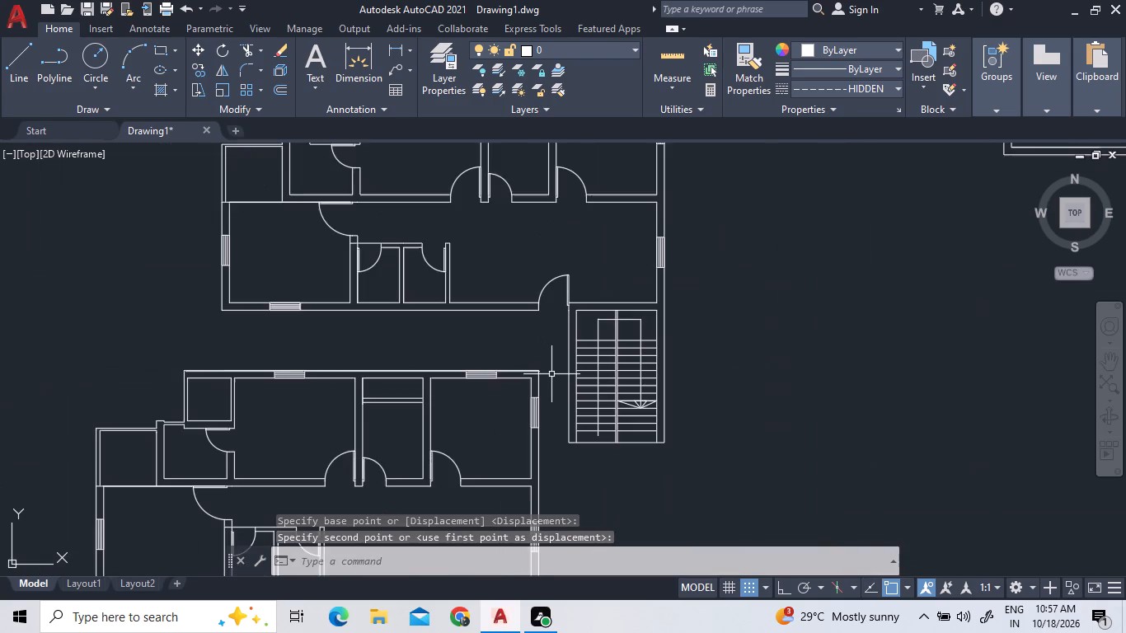
scroll(464, 376, up, 5)
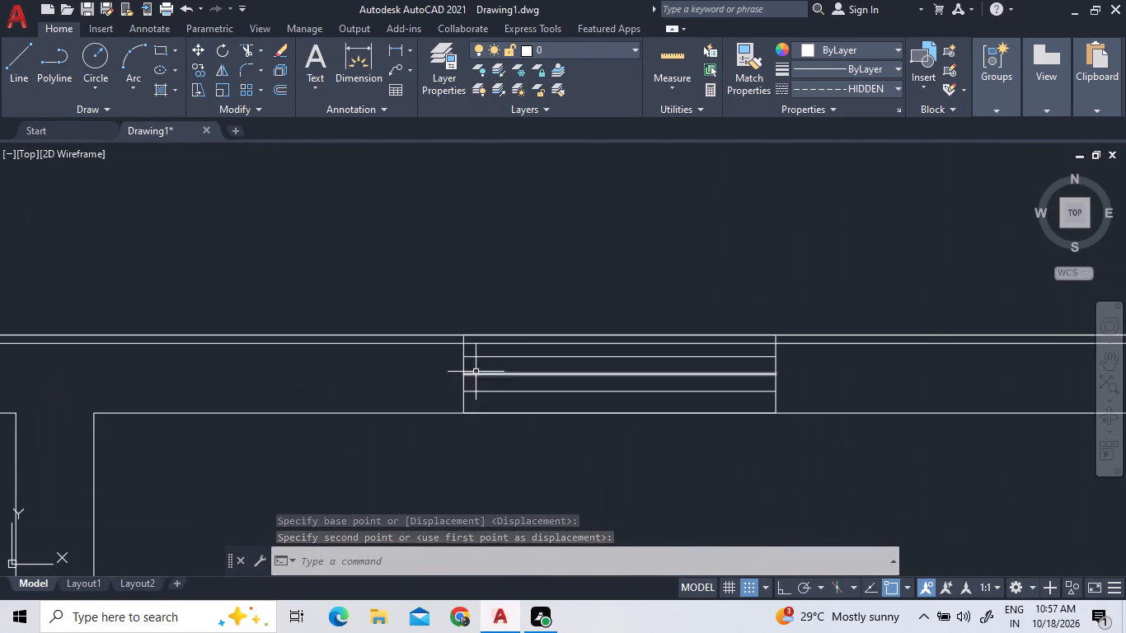
scroll(505, 354, down, 5)
scroll(376, 346, up, 2)
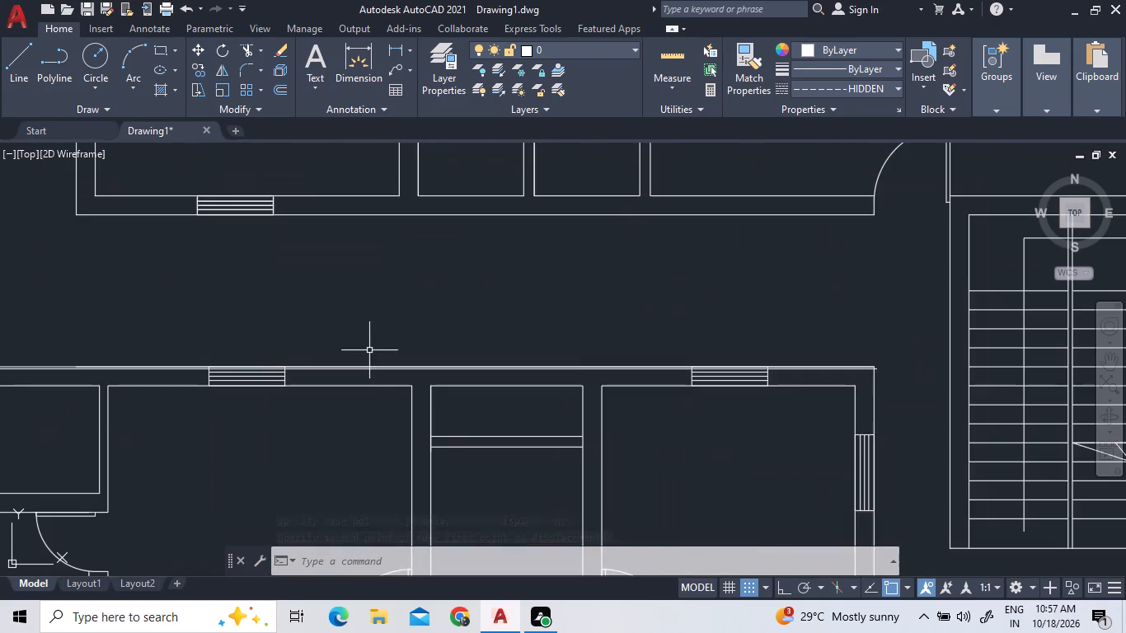
scroll(363, 359, down, 1)
scroll(293, 372, up, 2)
scroll(293, 372, down, 2)
scroll(100, 372, up, 2)
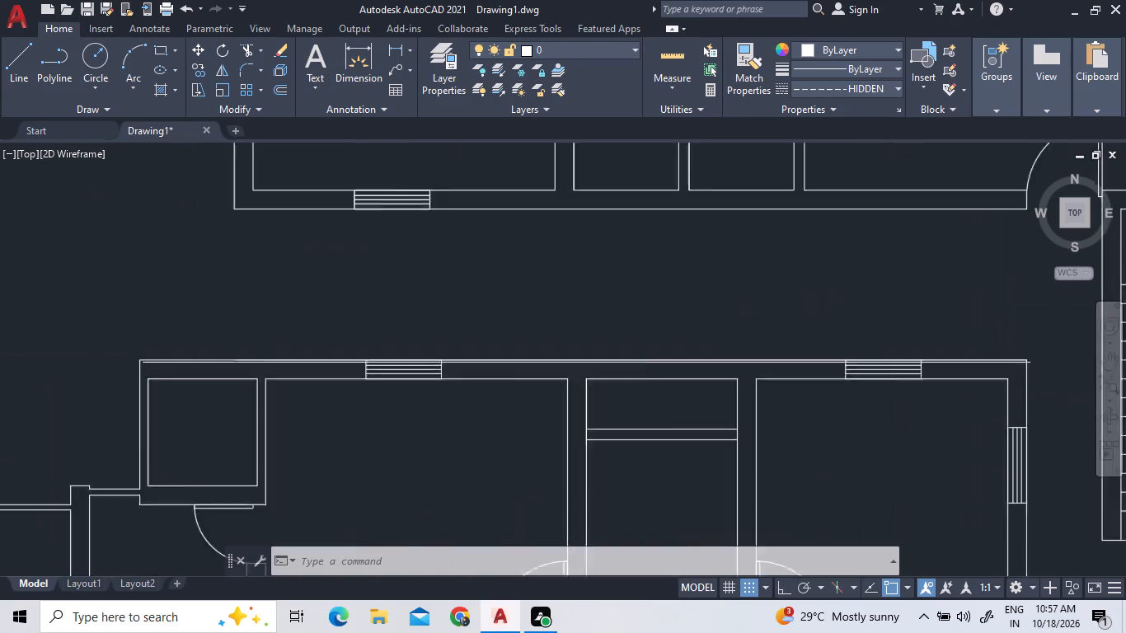
scroll(399, 334, up, 1)
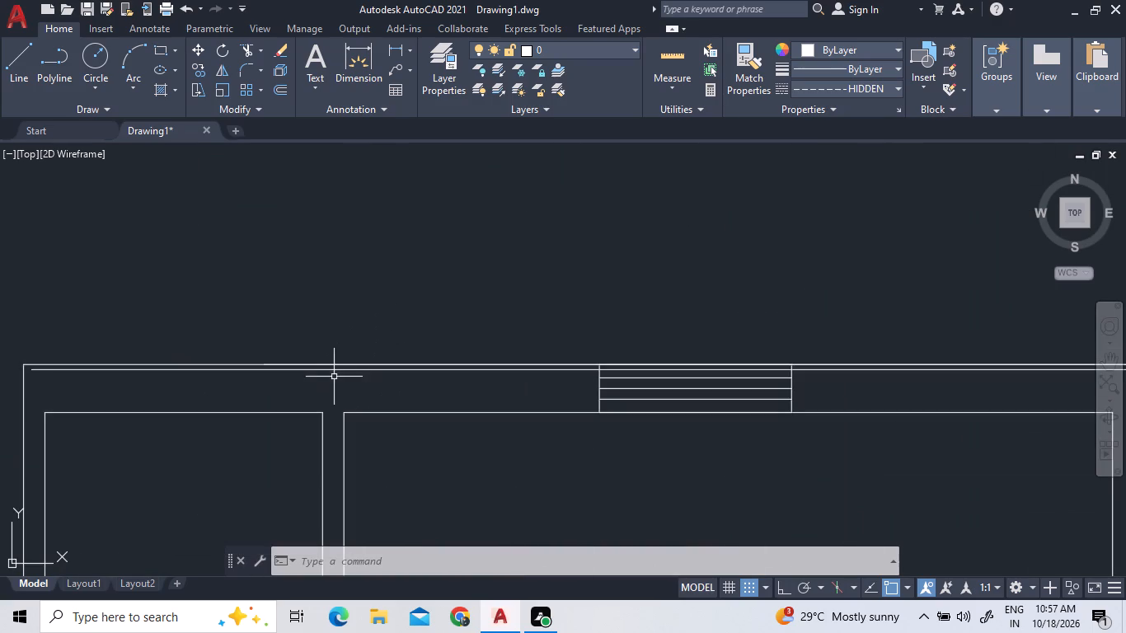
click(340, 368)
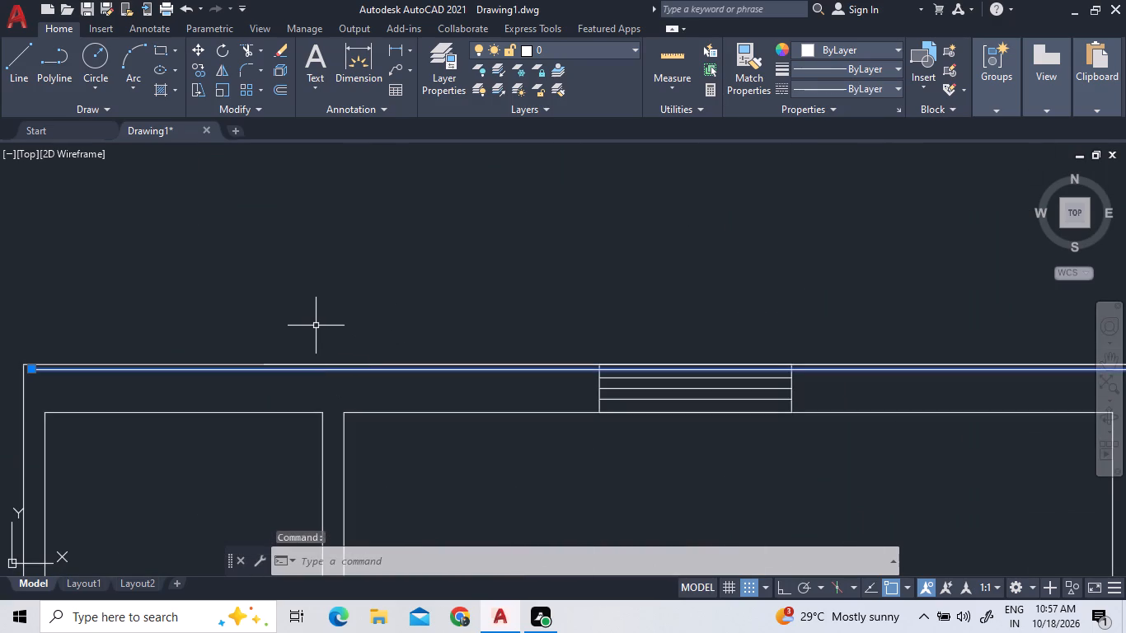
key(Delete)
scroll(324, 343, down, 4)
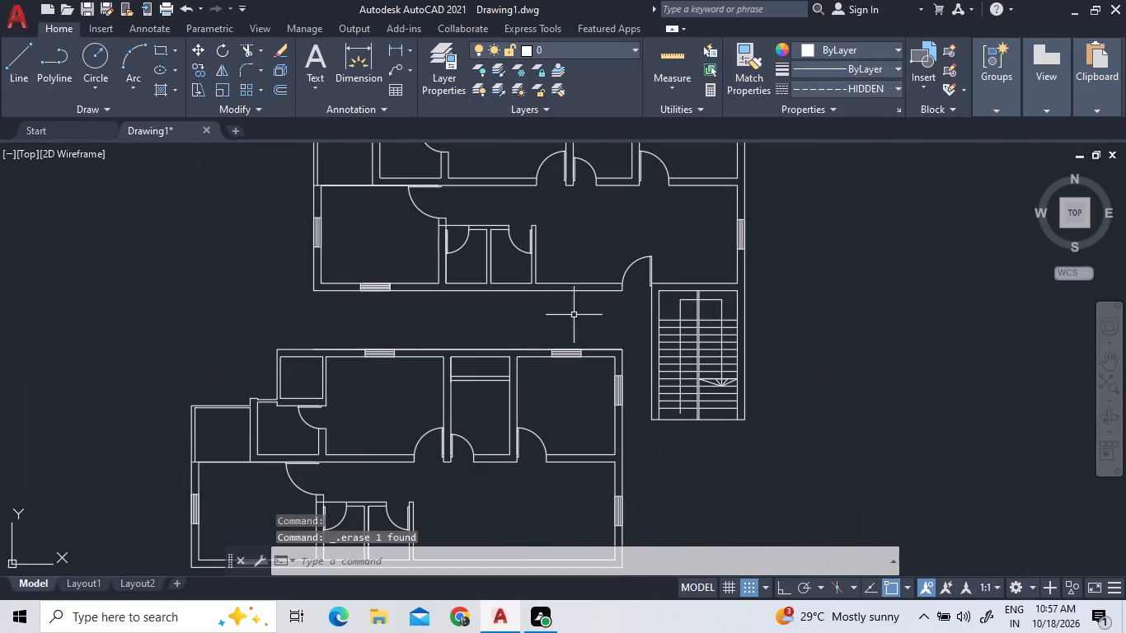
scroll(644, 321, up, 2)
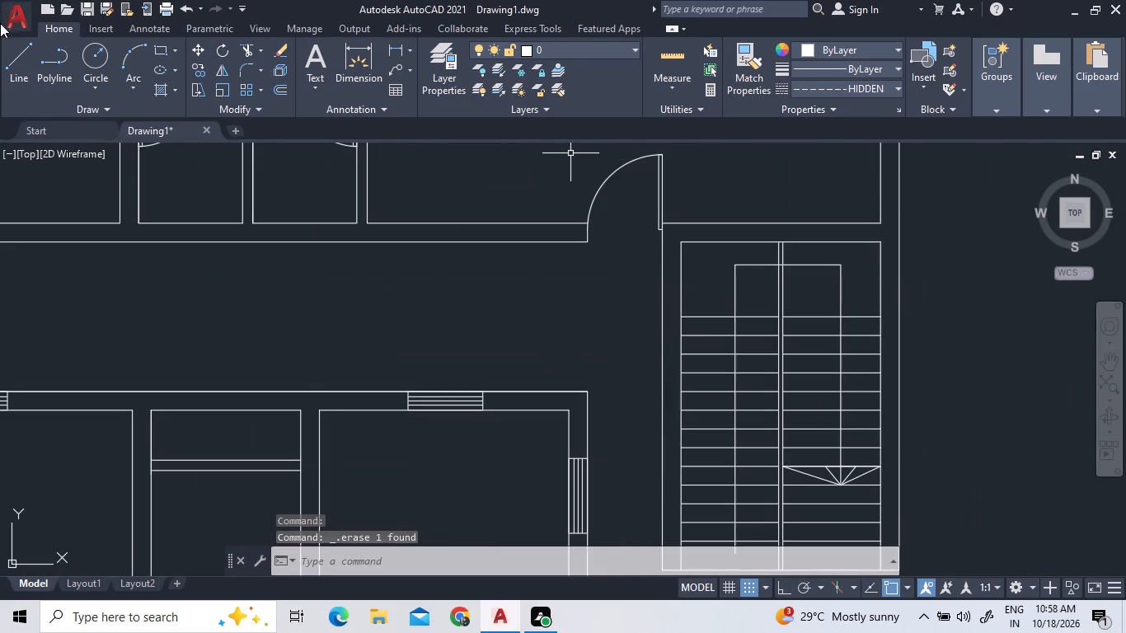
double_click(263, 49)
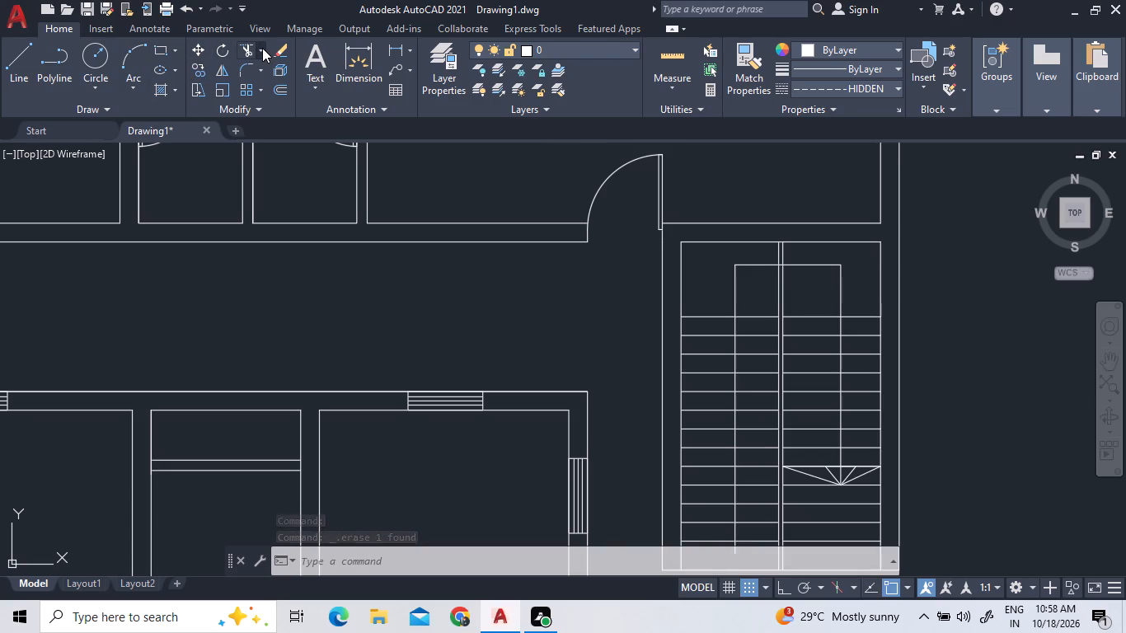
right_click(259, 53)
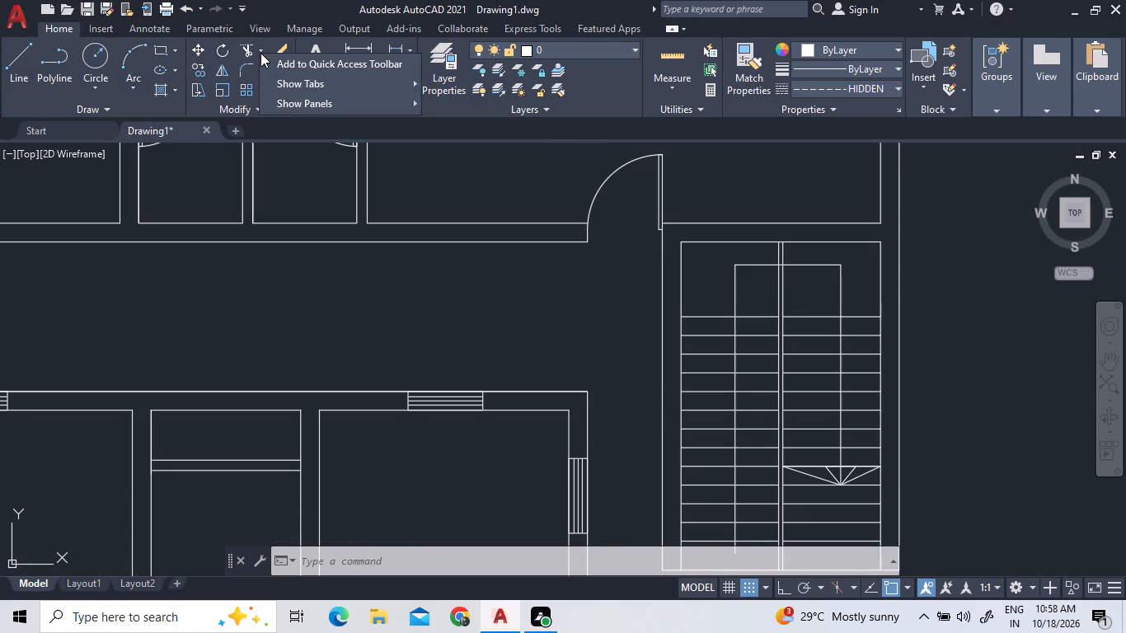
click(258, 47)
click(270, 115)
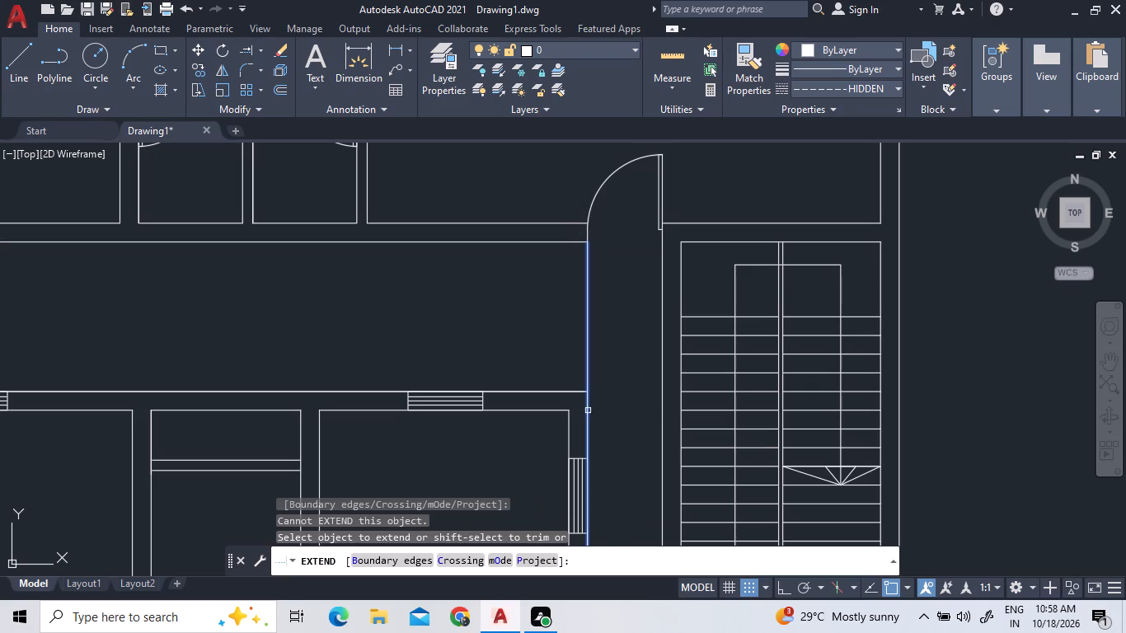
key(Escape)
Erase the entire lower unit below the original plan, including its walls, doors and windows.
scroll(408, 310, down, 1)
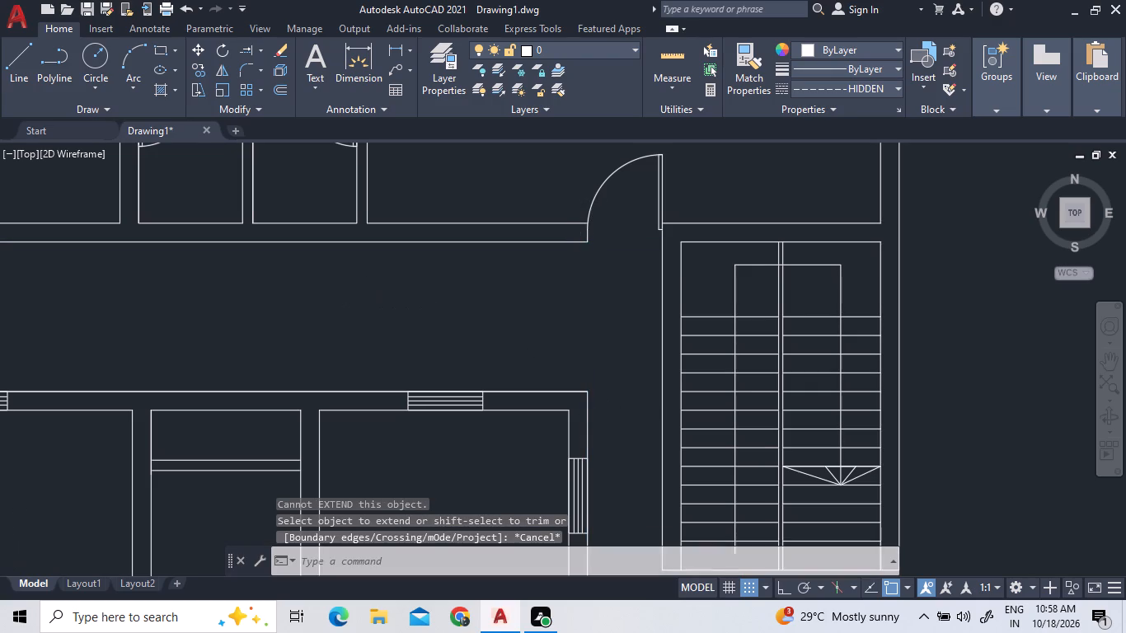
scroll(413, 315, down, 1)
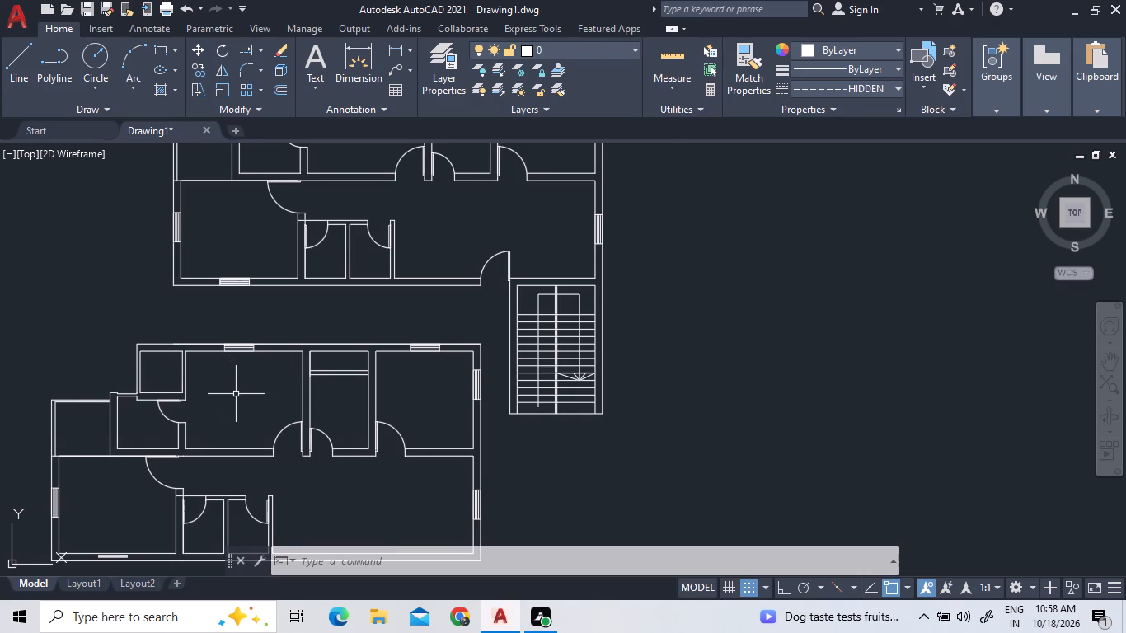
scroll(236, 395, down, 1)
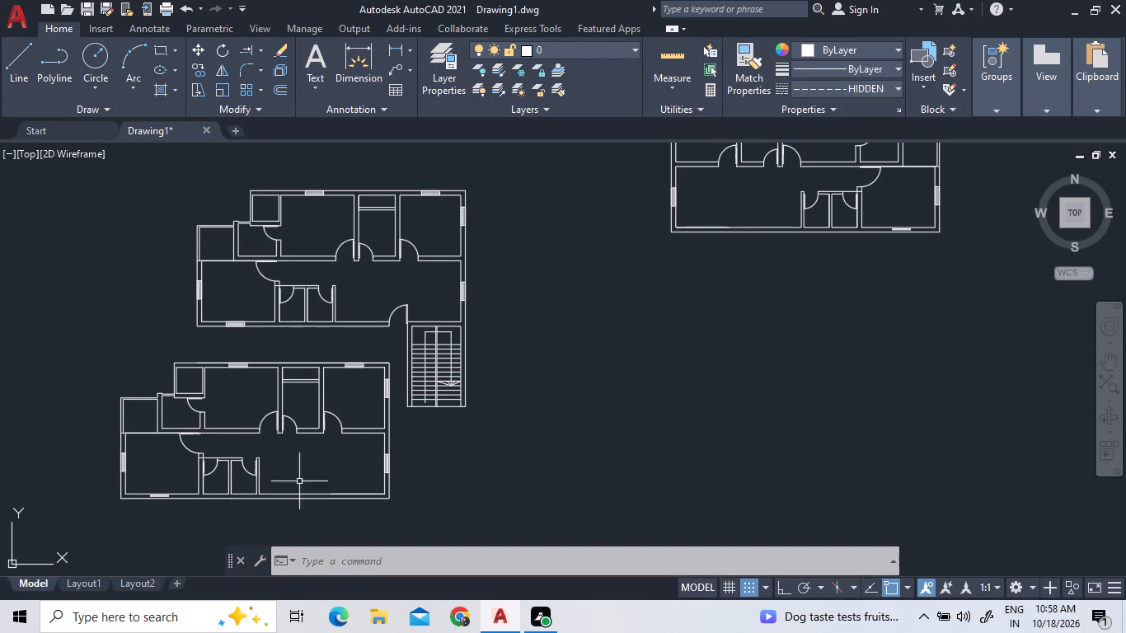
right_click(499, 488)
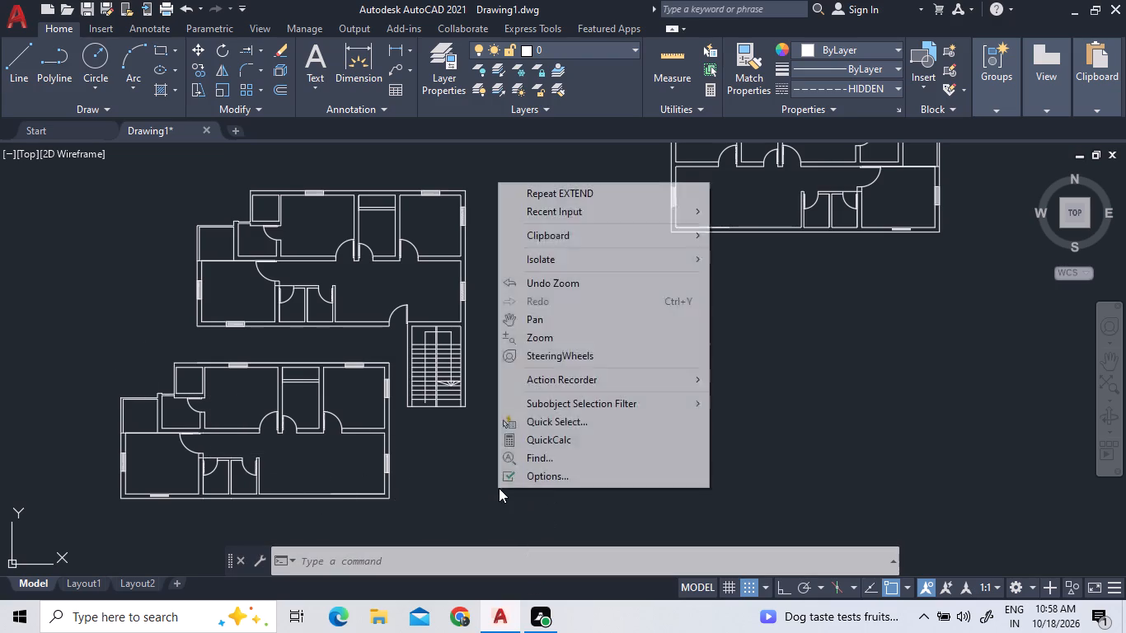
click(500, 488)
double_click(429, 515)
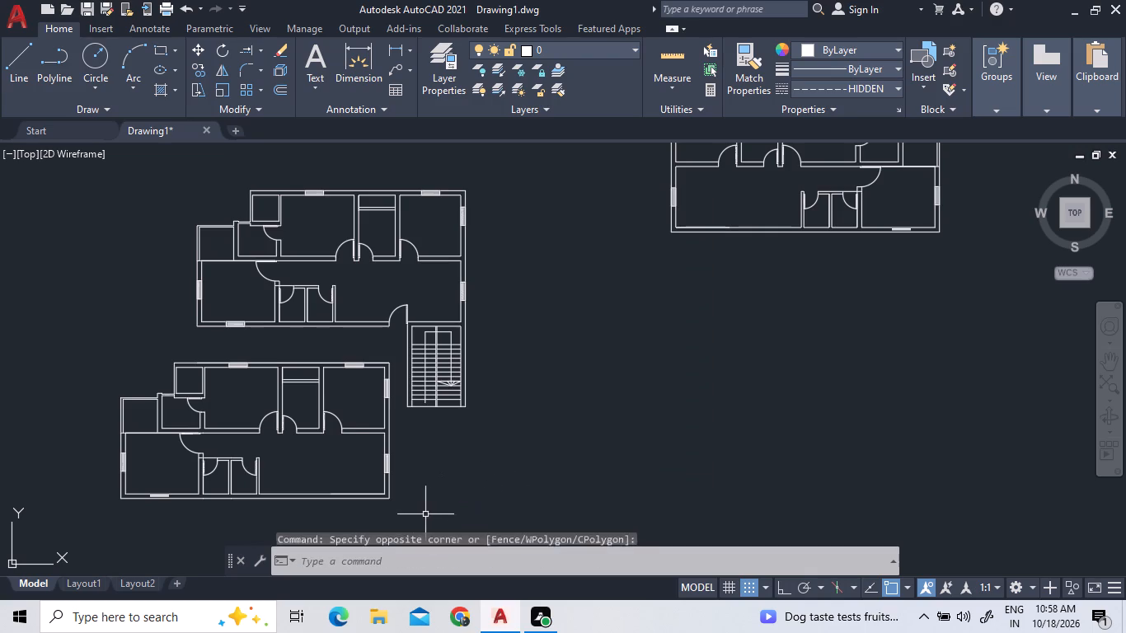
click(396, 513)
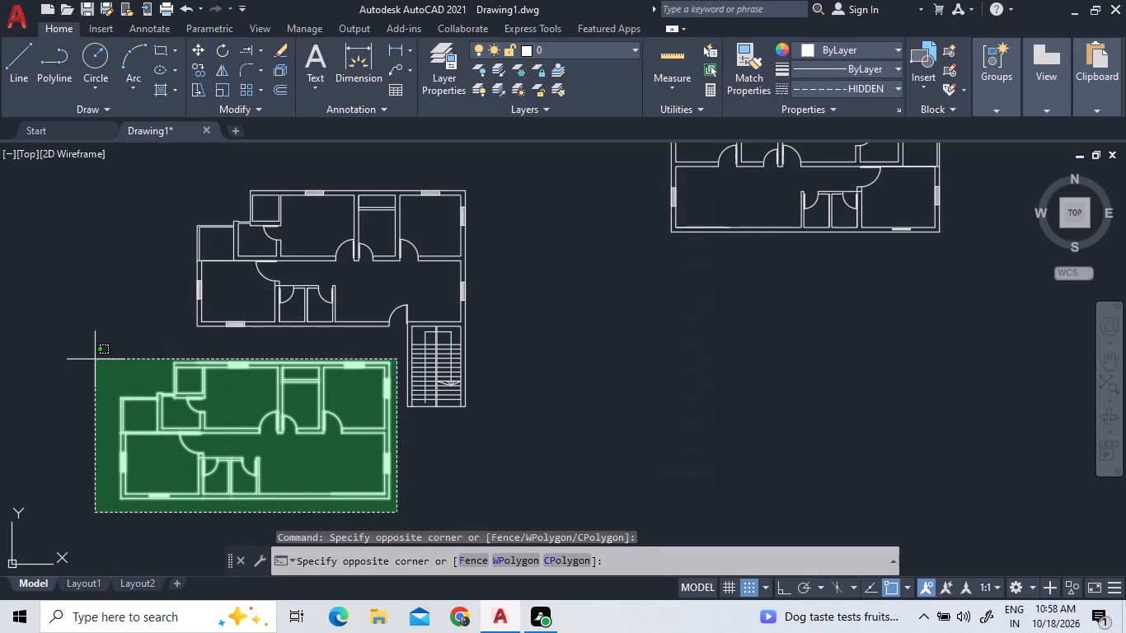
click(95, 355)
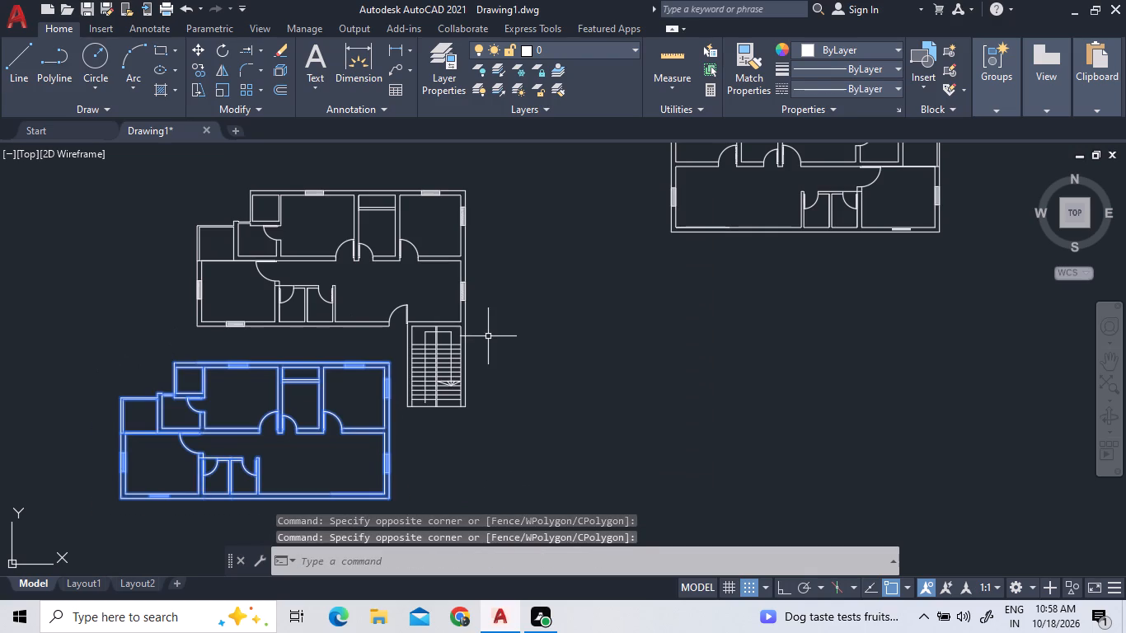
key(Delete)
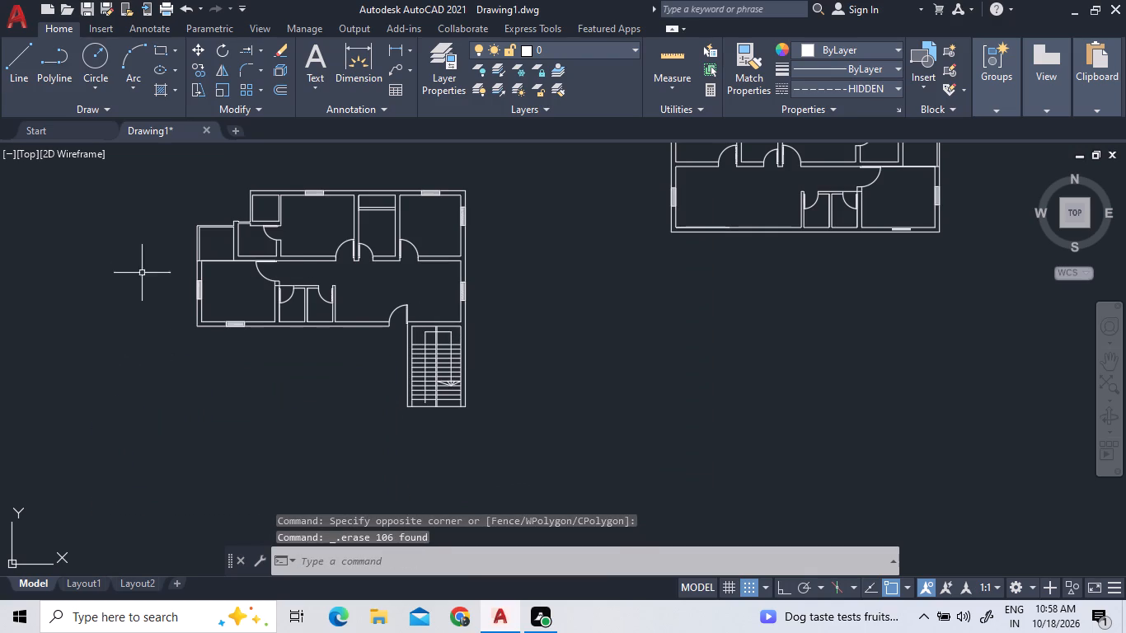
Draw a long horizontal line well below the floor plans with Ortho on, spanning wider than the original plan.
click(246, 50)
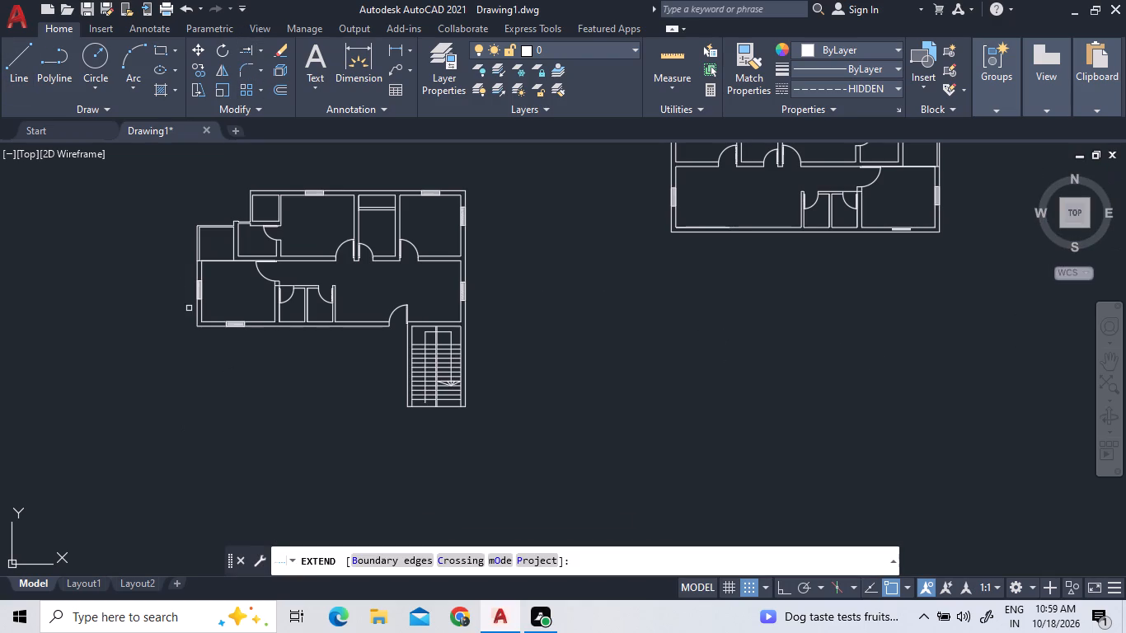
double_click(30, 82)
scroll(448, 414, down, 3)
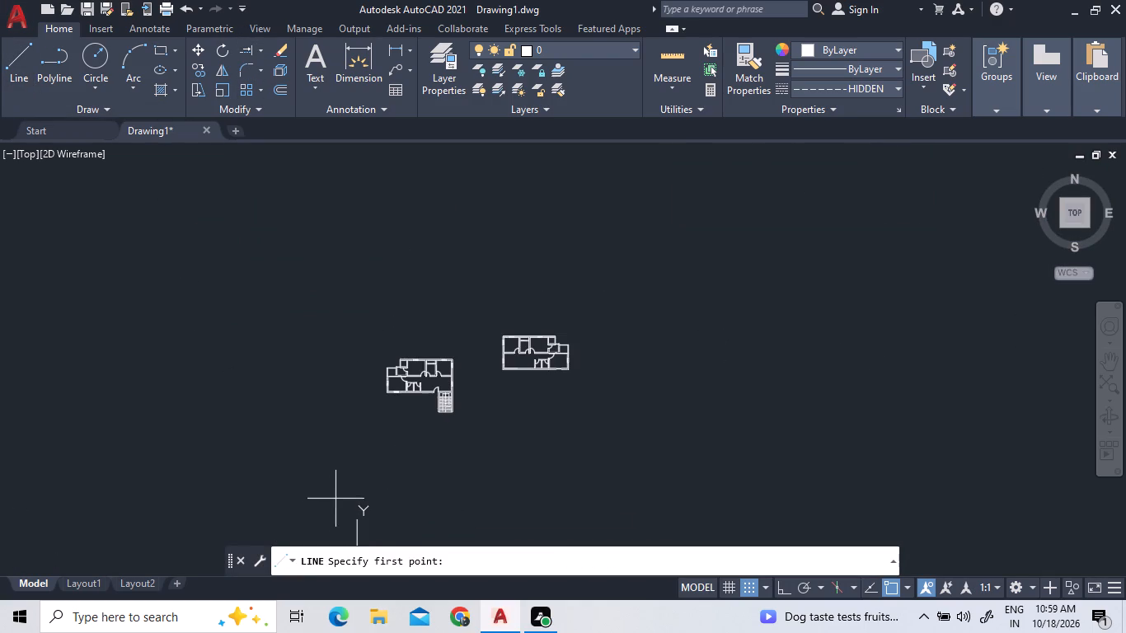
click(333, 504)
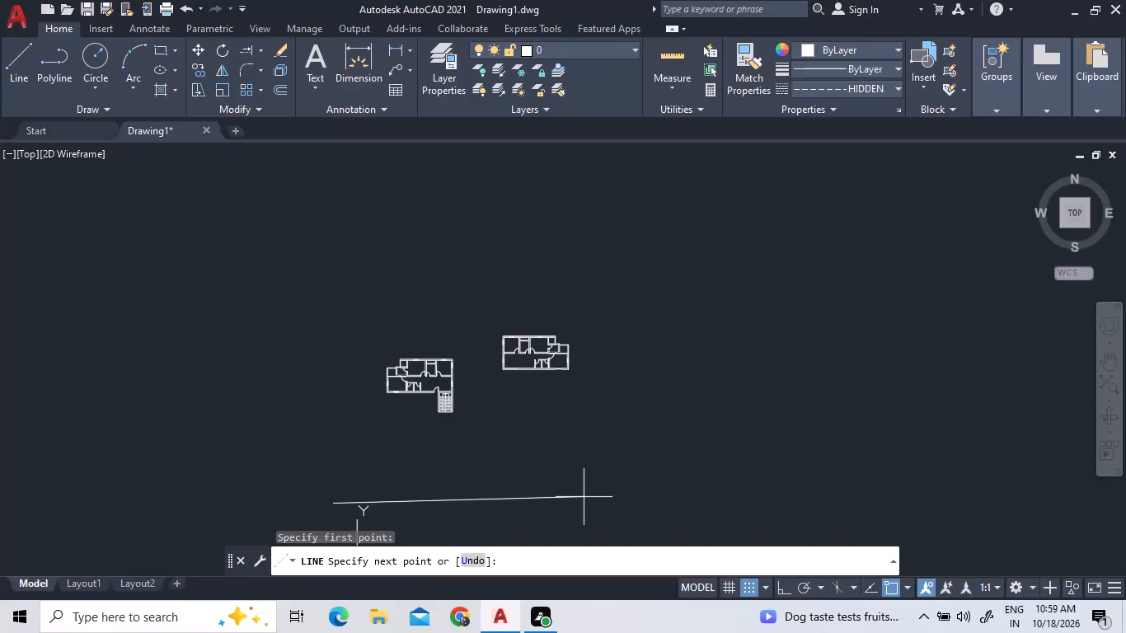
key(F8)
key(F7)
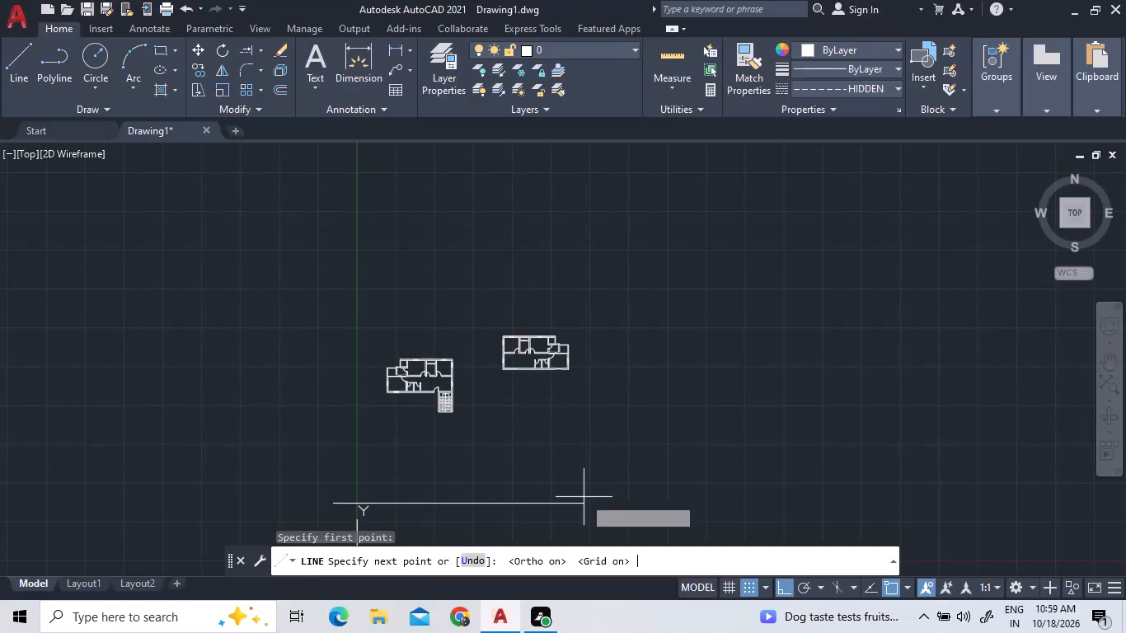
click(584, 498)
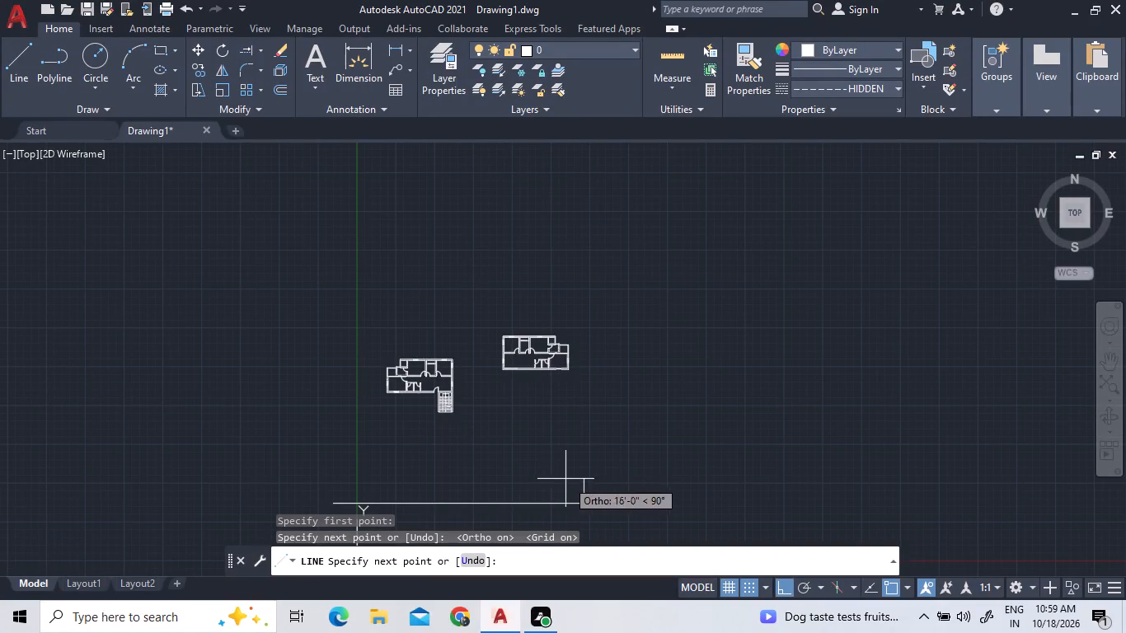
key(Escape)
Extend the original plan's left and right outer wall lines down to the horizontal line below the plans.
scroll(388, 401, up, 3)
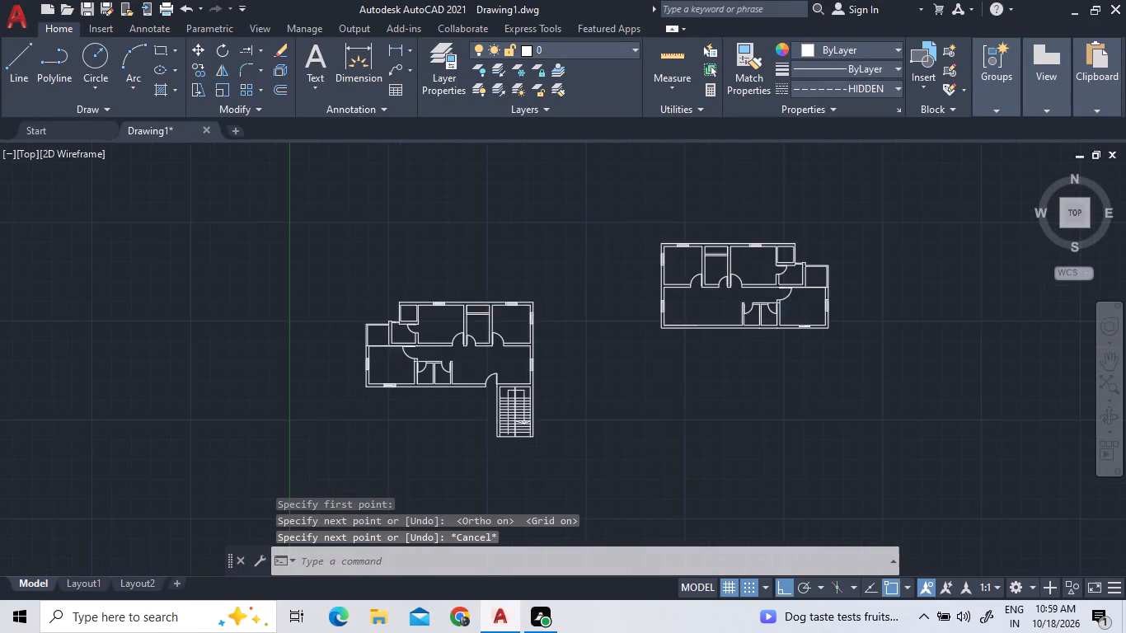
scroll(406, 389, up, 2)
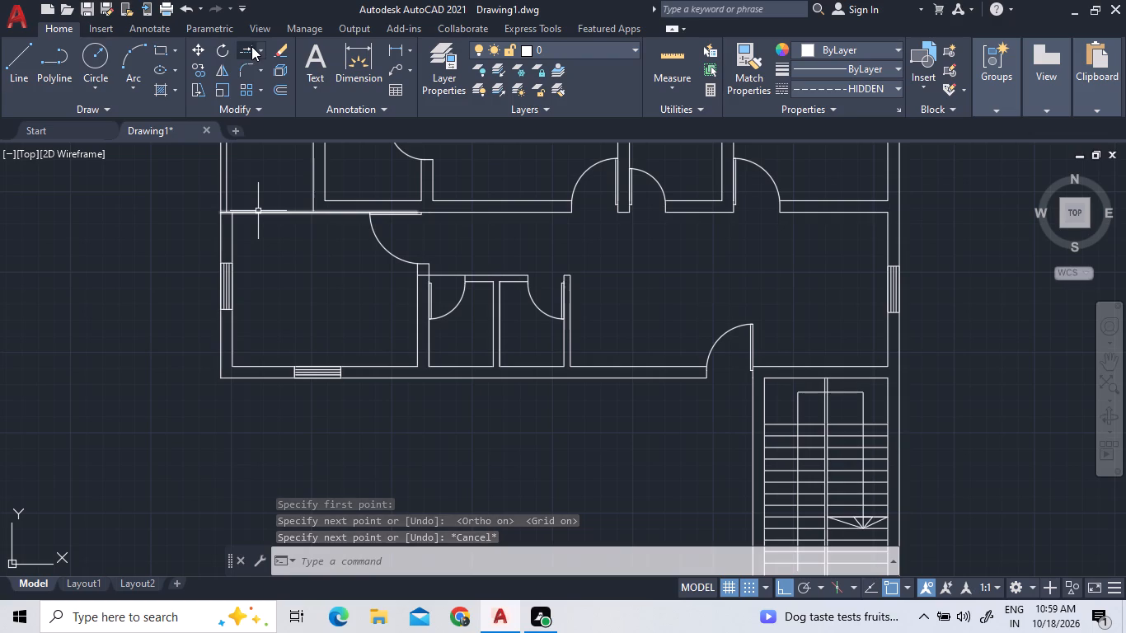
double_click(242, 49)
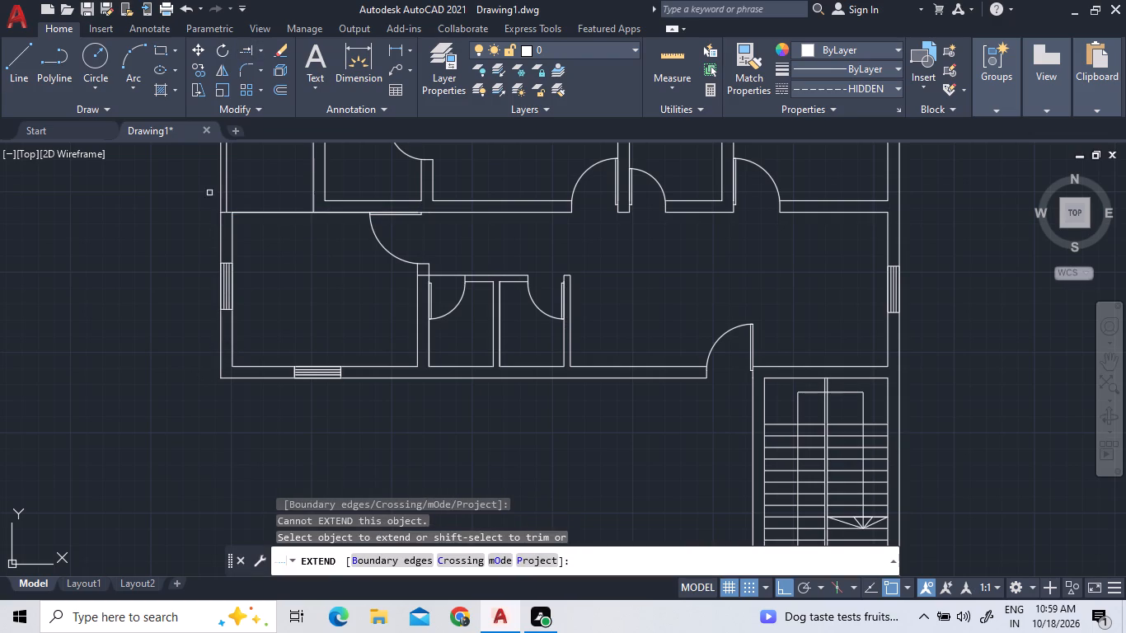
scroll(220, 226, down, 2)
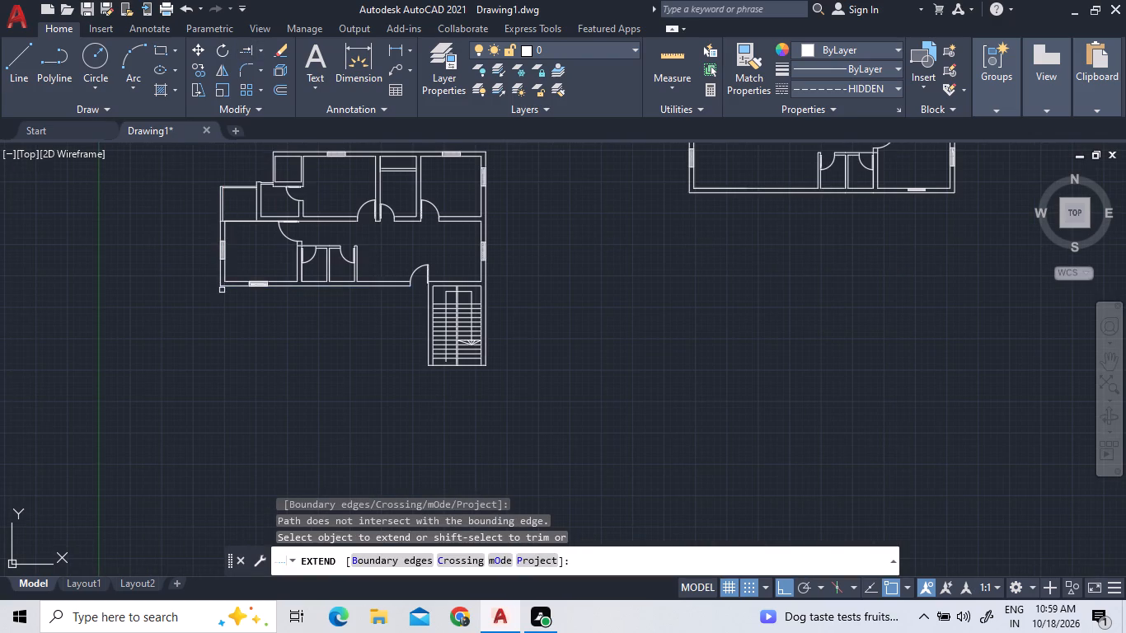
scroll(223, 285, down, 2)
scroll(222, 284, up, 3)
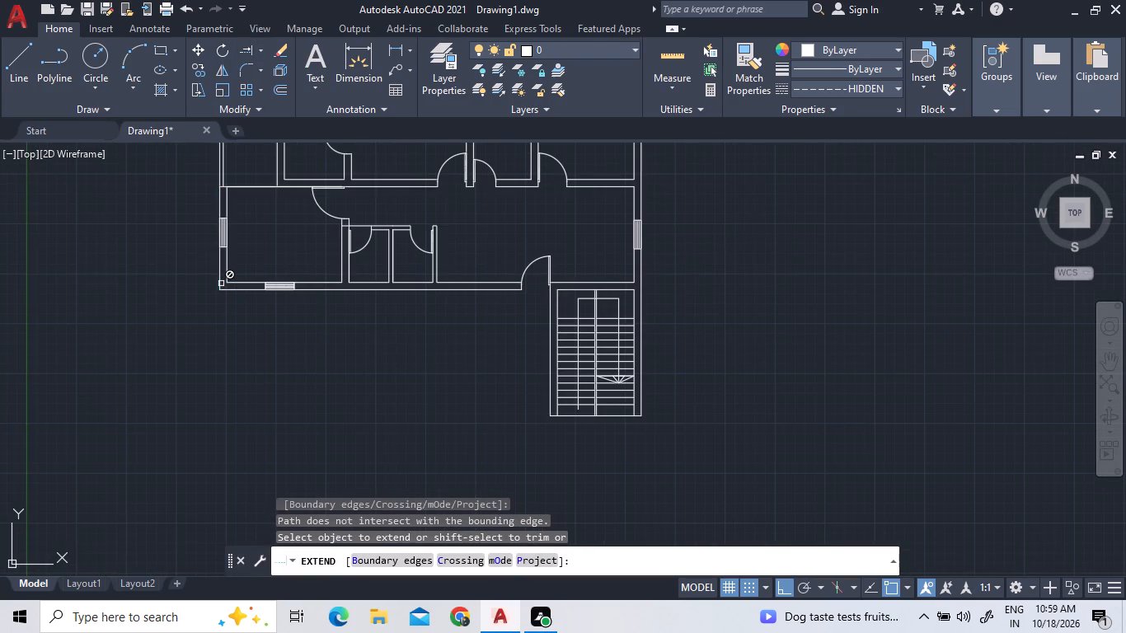
scroll(220, 283, down, 2)
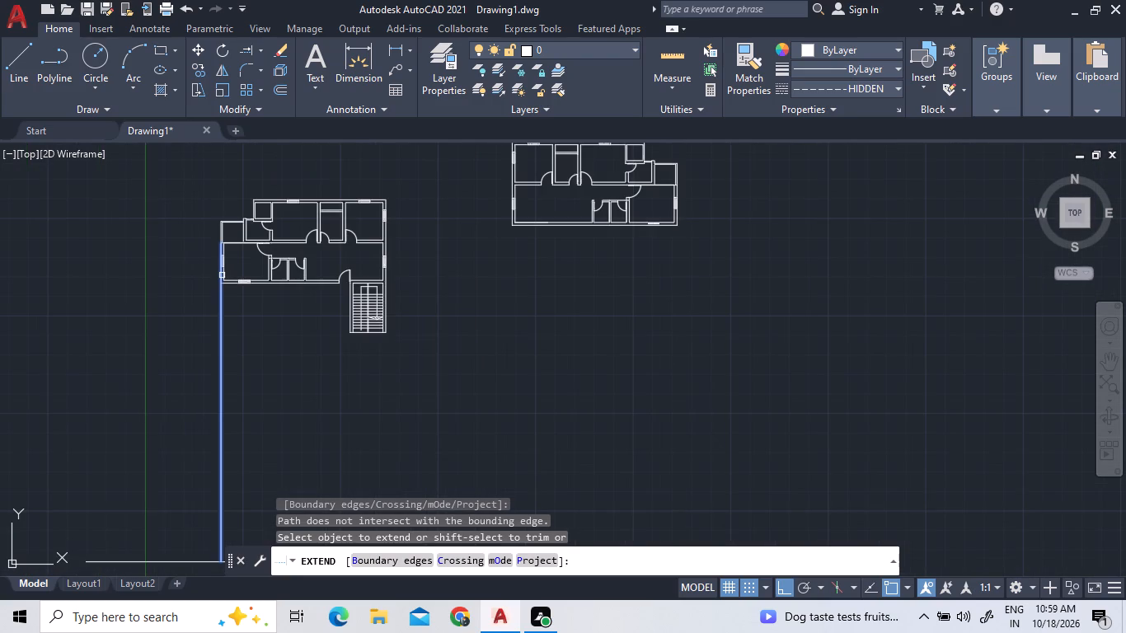
click(222, 275)
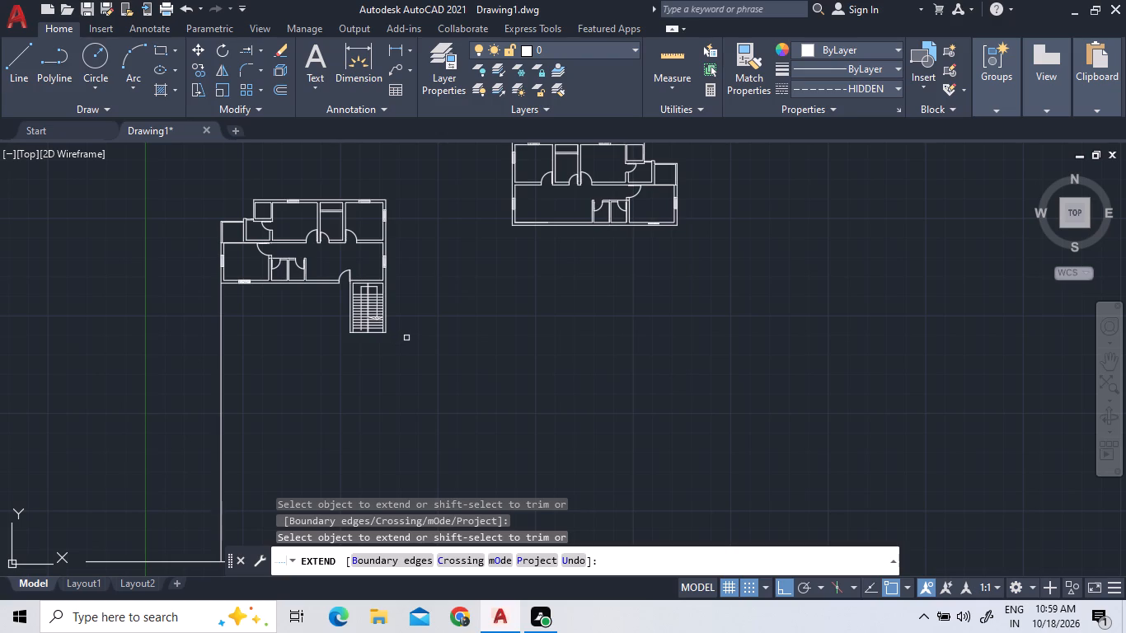
scroll(397, 335, up, 1)
scroll(381, 315, down, 1)
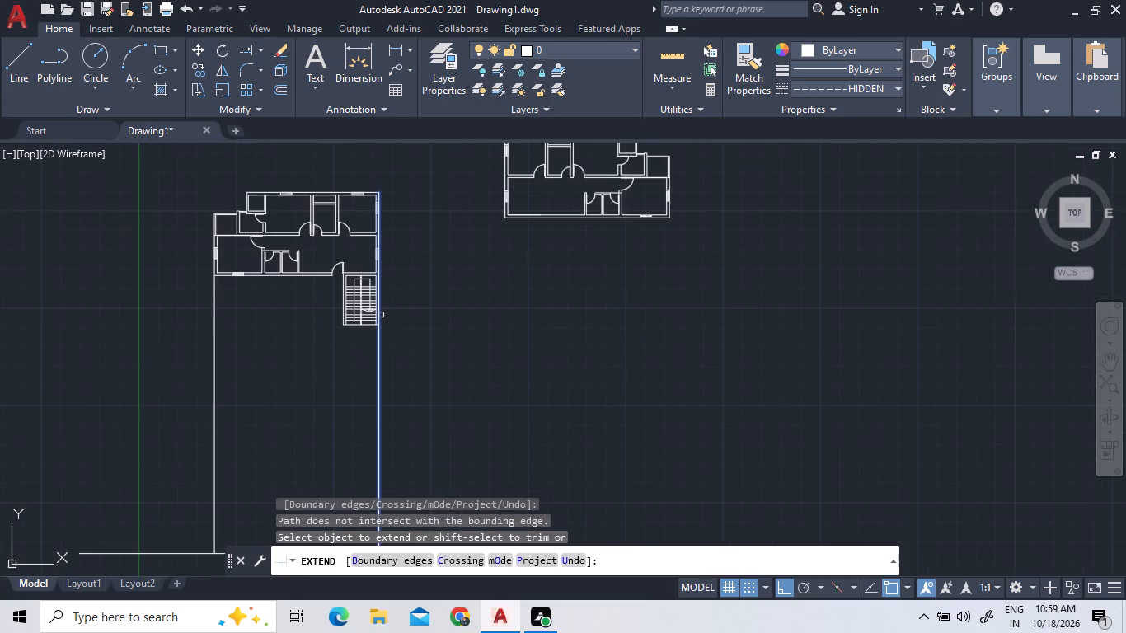
click(381, 312)
scroll(392, 298, down, 3)
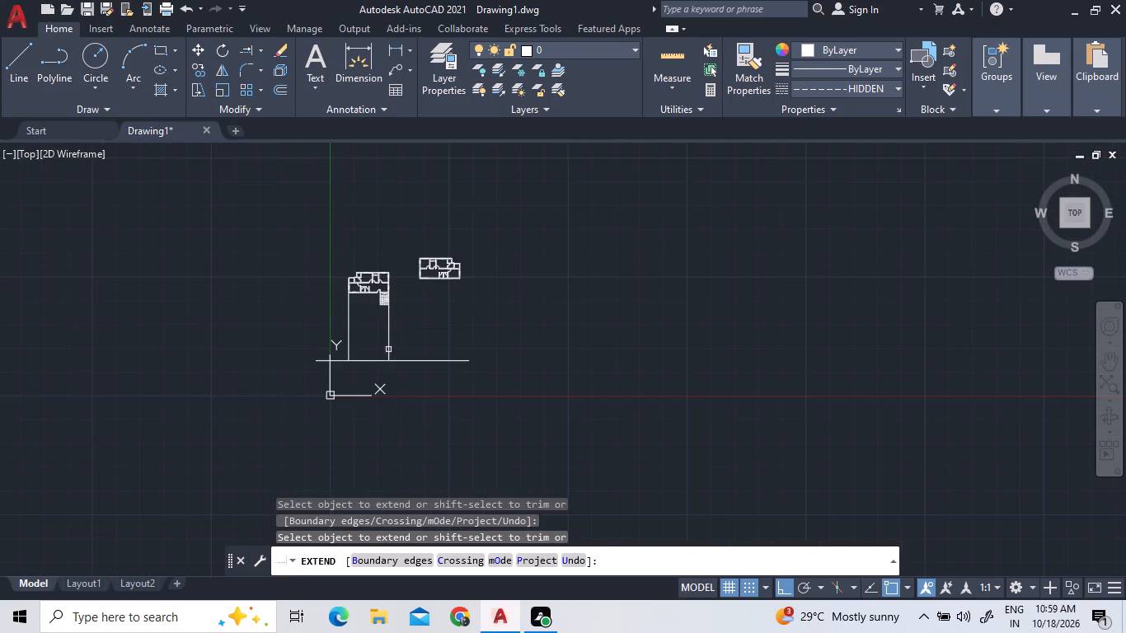
Examine the staircase's lower-right corner and the extended outer wall lines running down to the horizontal line.
scroll(364, 369, up, 2)
scroll(398, 183, up, 1)
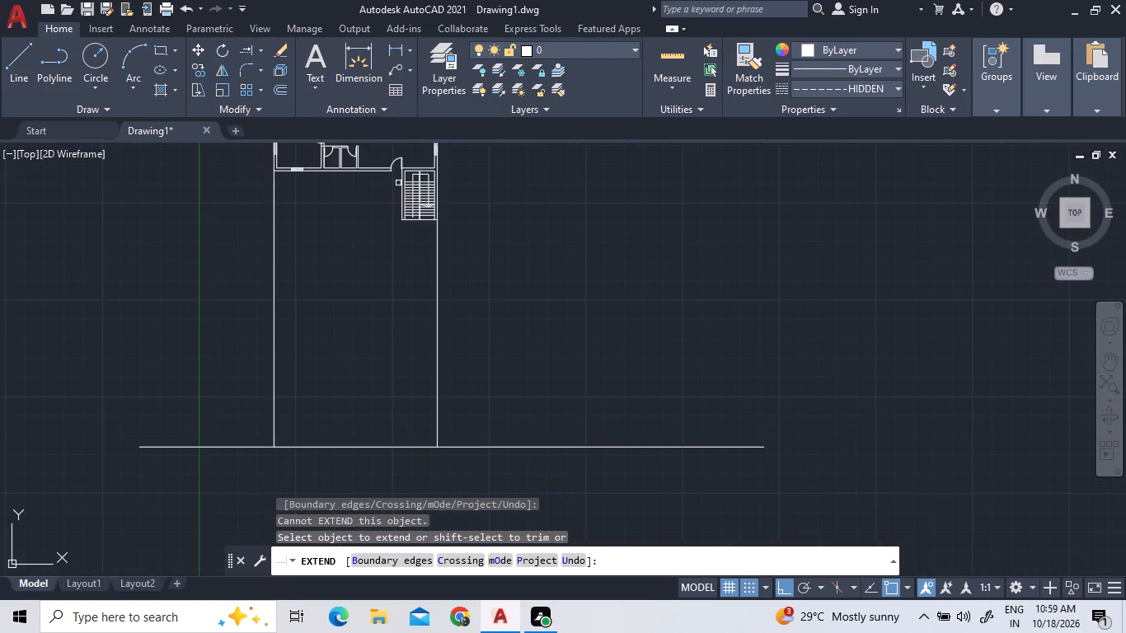
scroll(396, 181, up, 2)
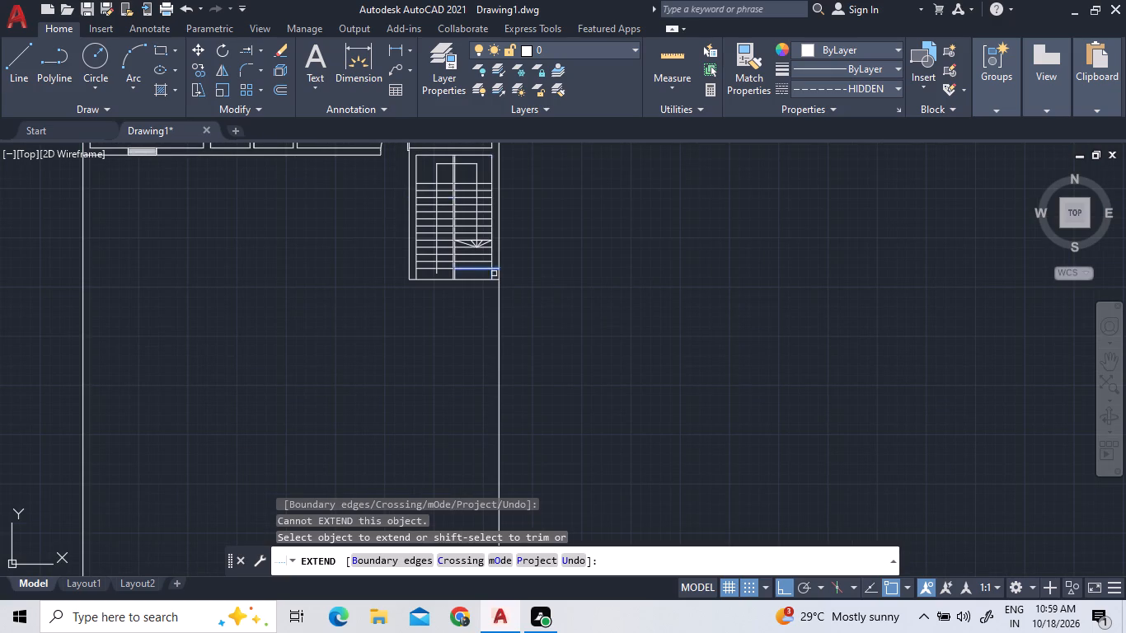
scroll(490, 274, down, 2)
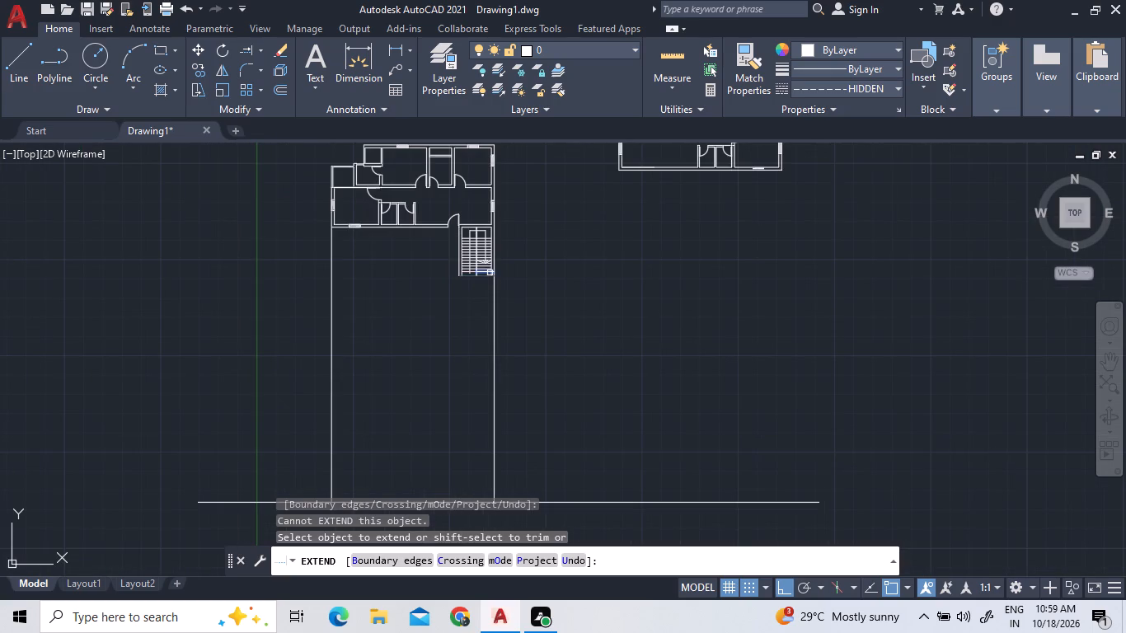
scroll(490, 273, down, 3)
scroll(490, 273, up, 6)
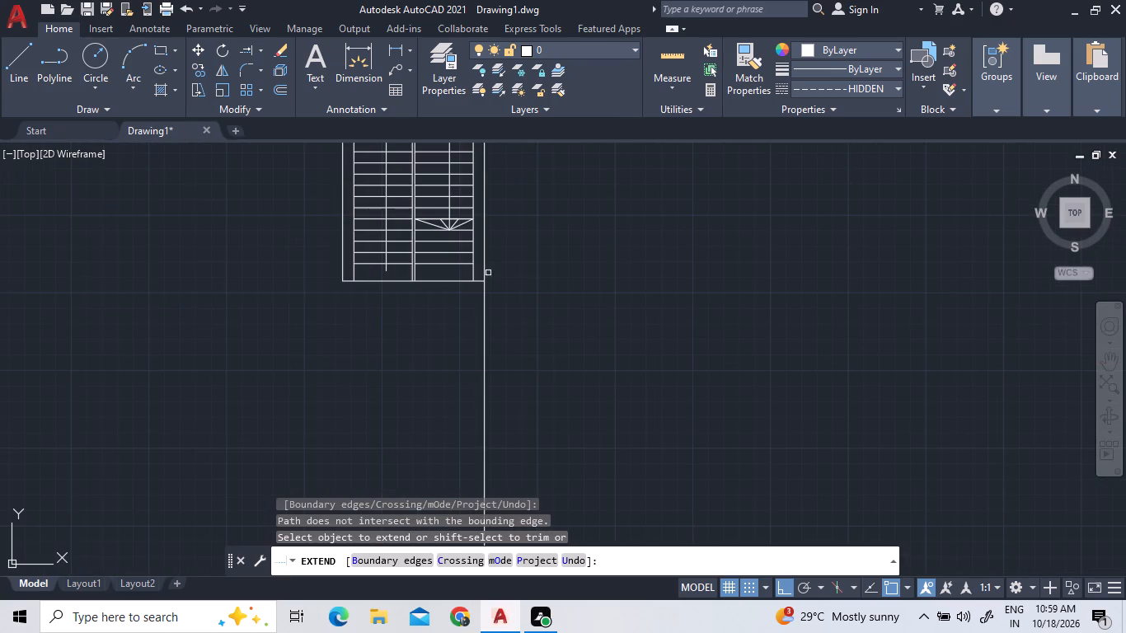
scroll(471, 275, down, 1)
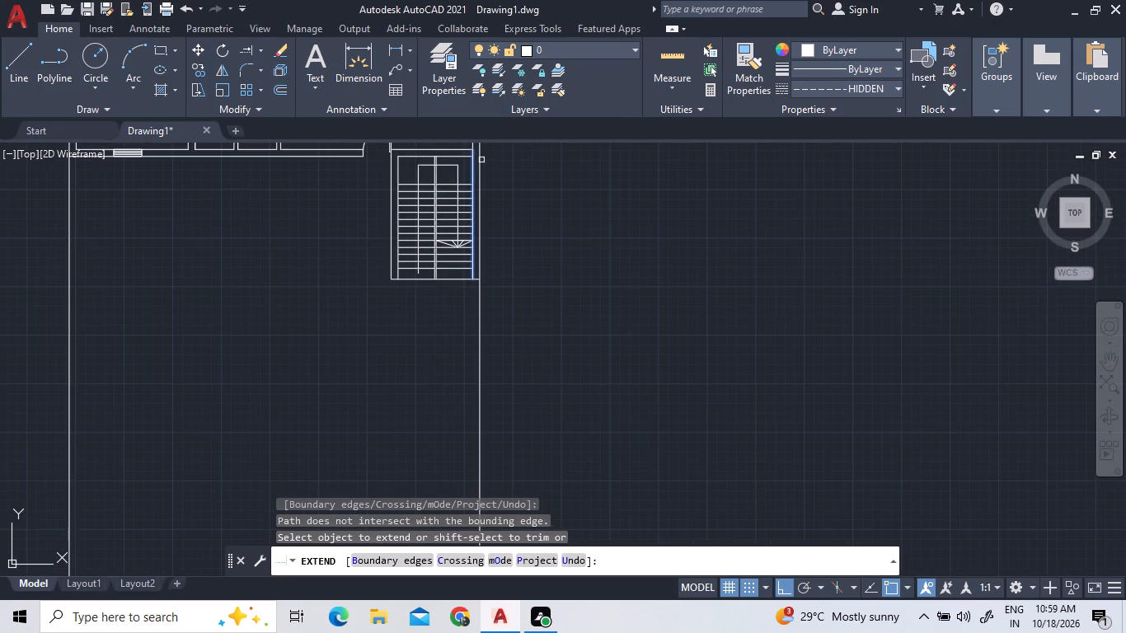
scroll(472, 174, down, 5)
scroll(469, 177, up, 5)
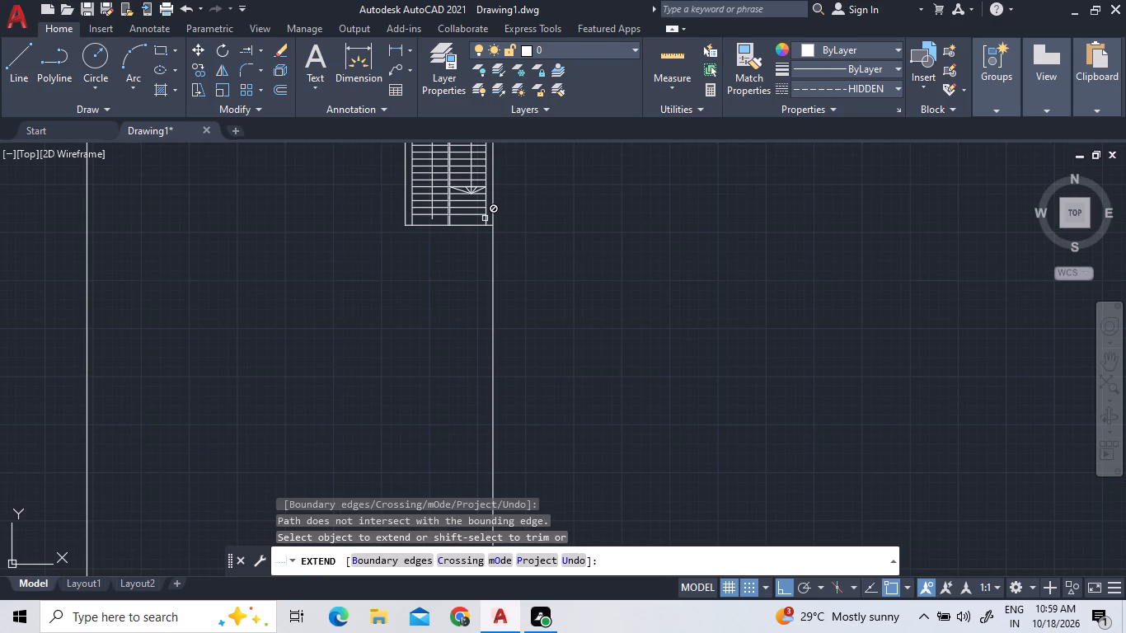
scroll(485, 218, down, 2)
scroll(484, 218, up, 1)
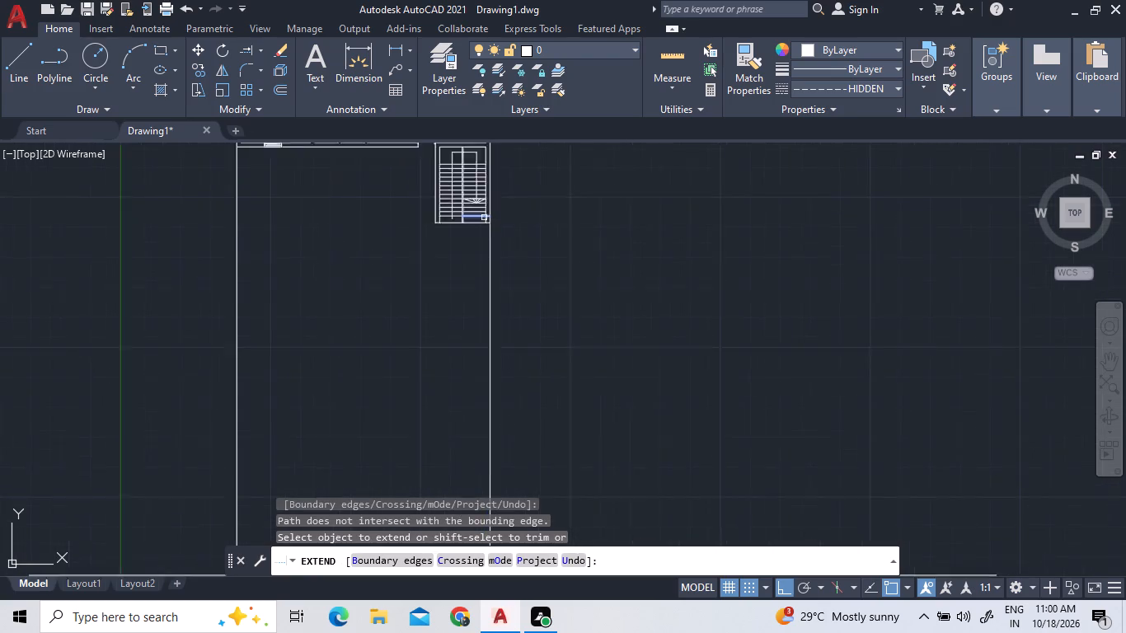
Extend the staircase's inner right wall line and both left wall lines down to the horizontal boundary line.
scroll(484, 218, up, 1)
scroll(485, 219, down, 1)
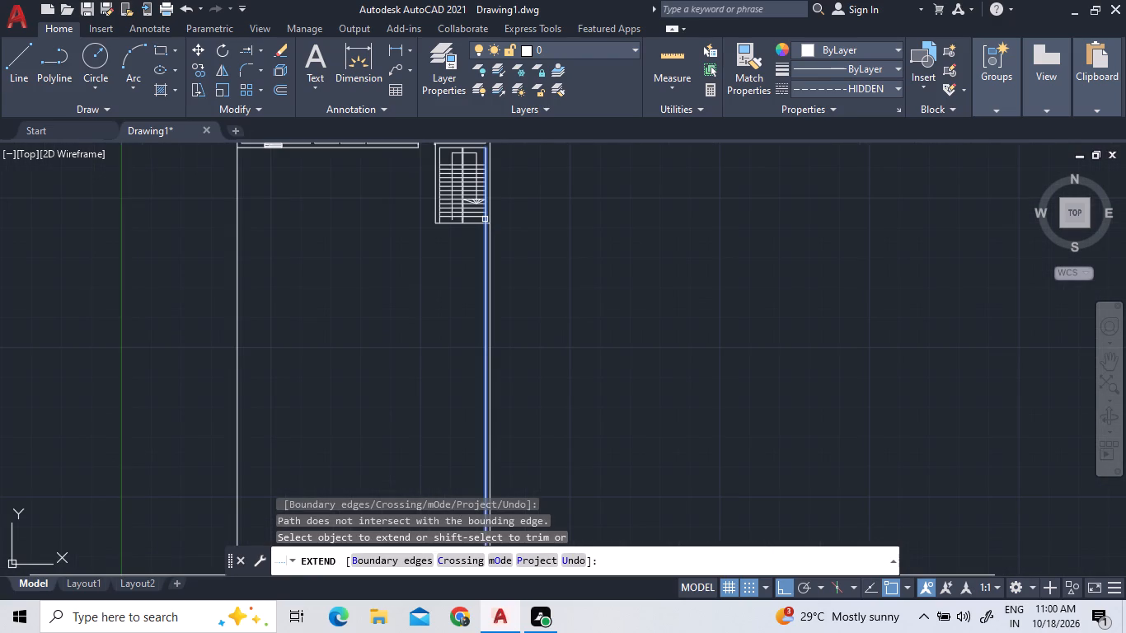
click(485, 219)
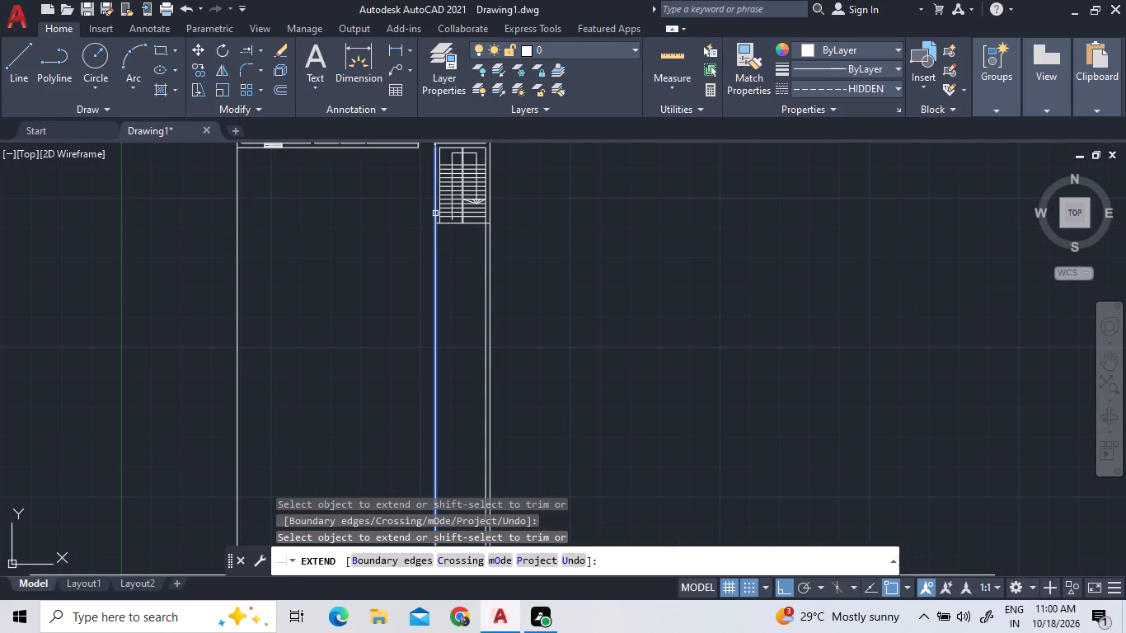
double_click(435, 213)
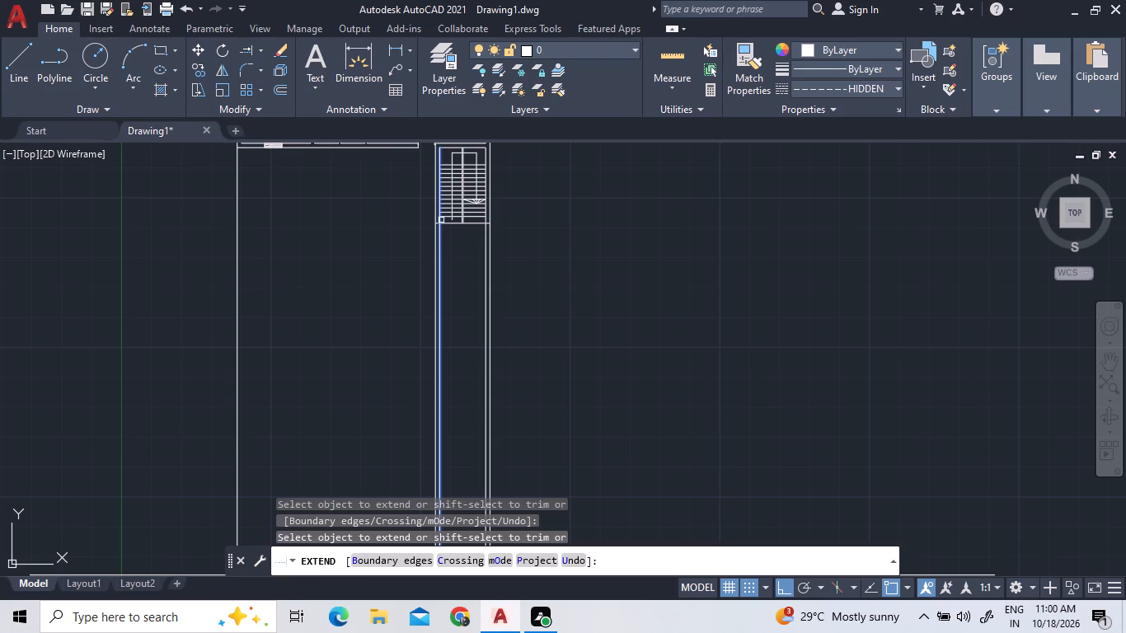
click(441, 220)
scroll(419, 227, down, 2)
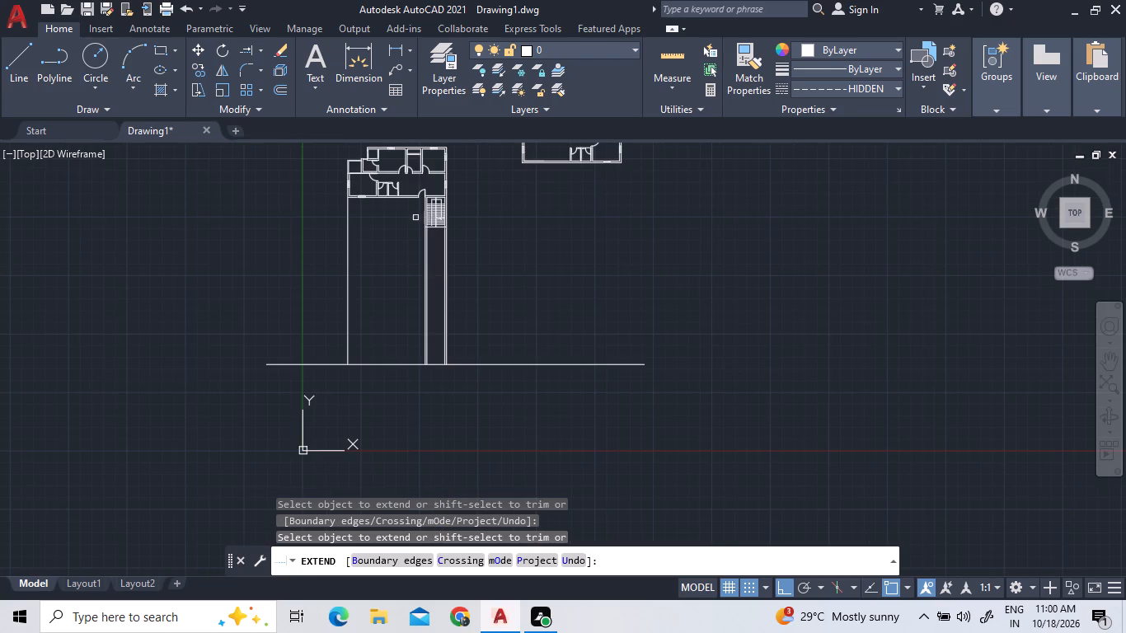
scroll(396, 187, up, 1)
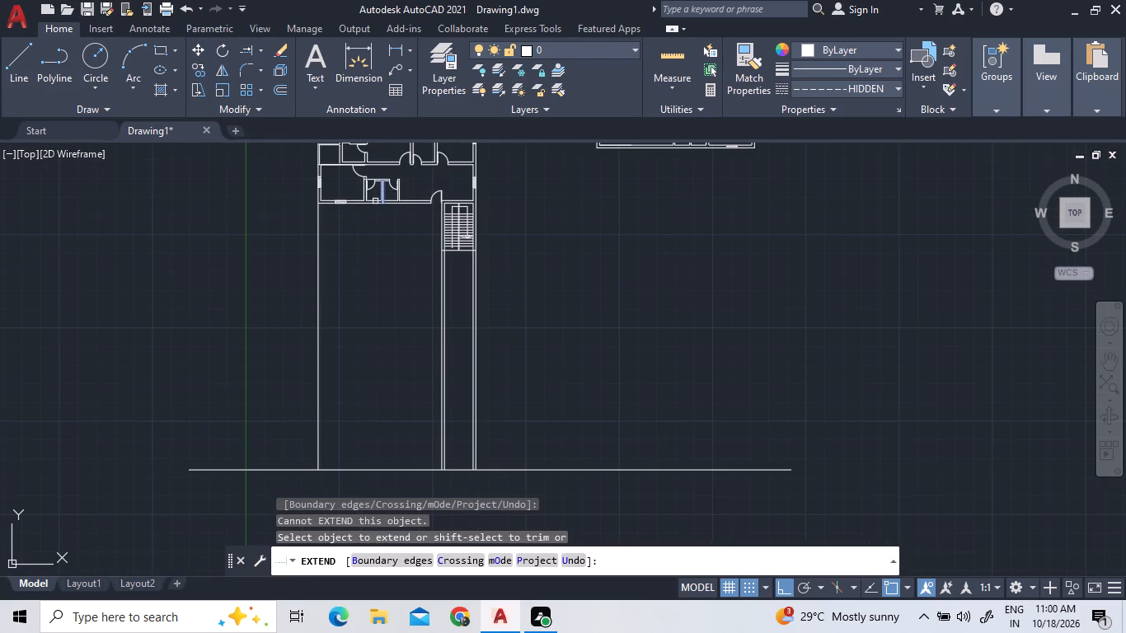
scroll(374, 212, down, 1)
scroll(392, 198, up, 2)
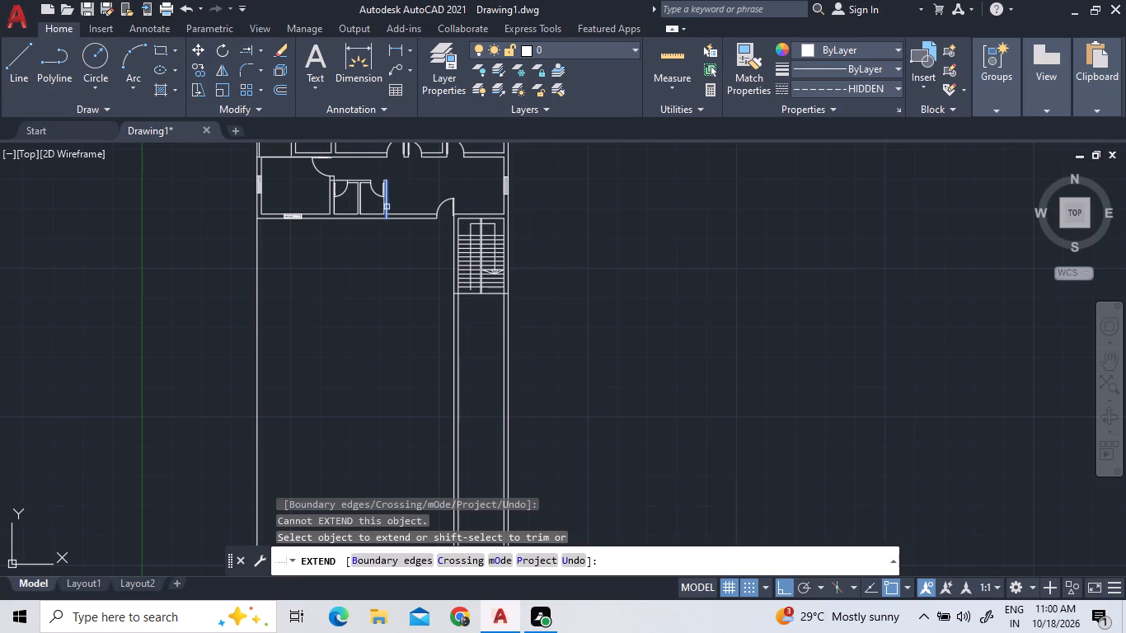
scroll(389, 249, down, 1)
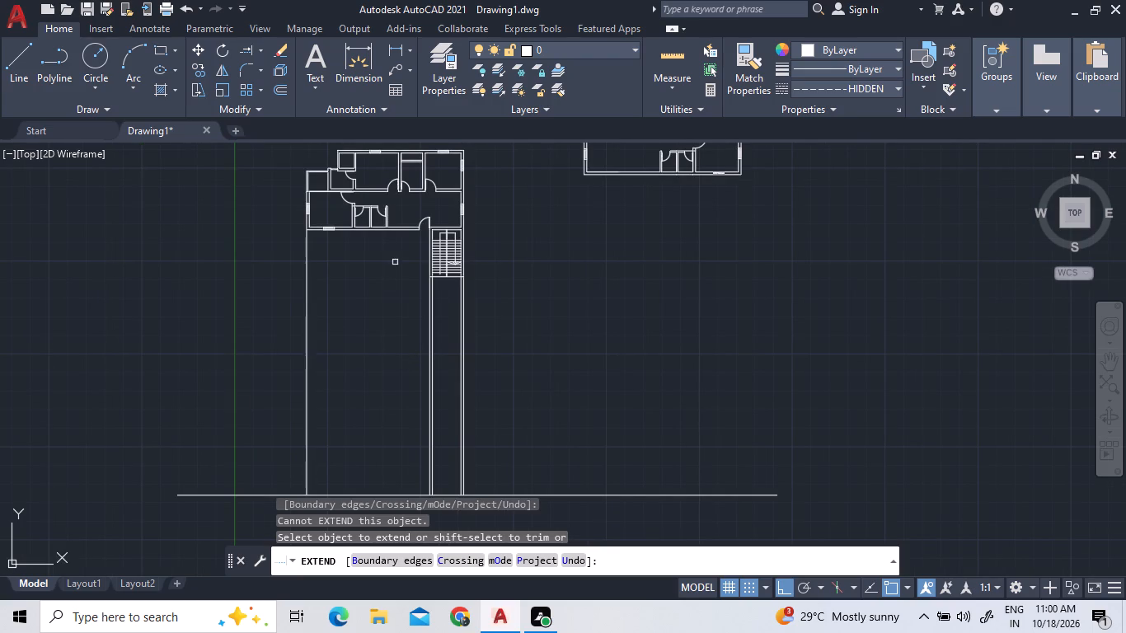
scroll(377, 216, up, 1)
right_click(772, 290)
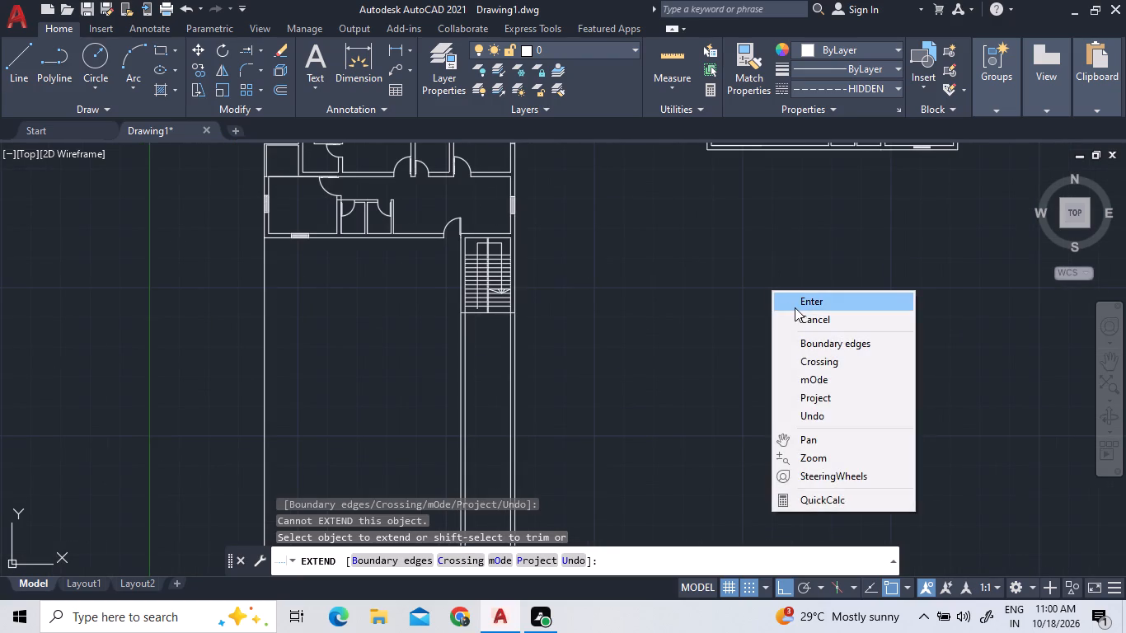
click(795, 307)
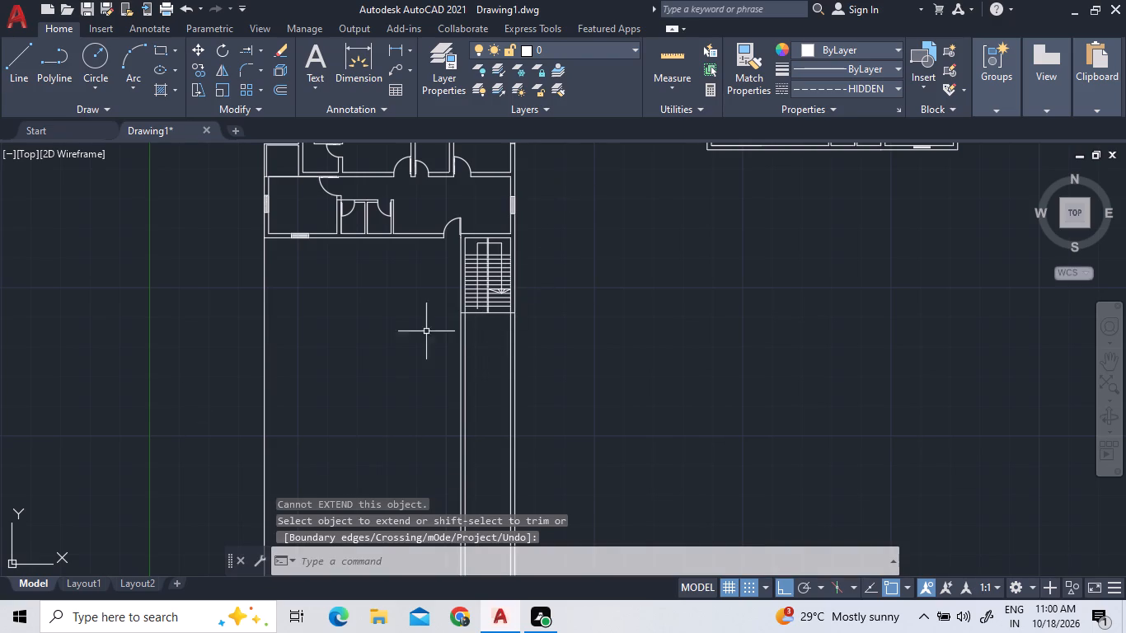
Offset the original plan's bottom outer wall line 6'-0" downward, beside the staircase.
click(346, 239)
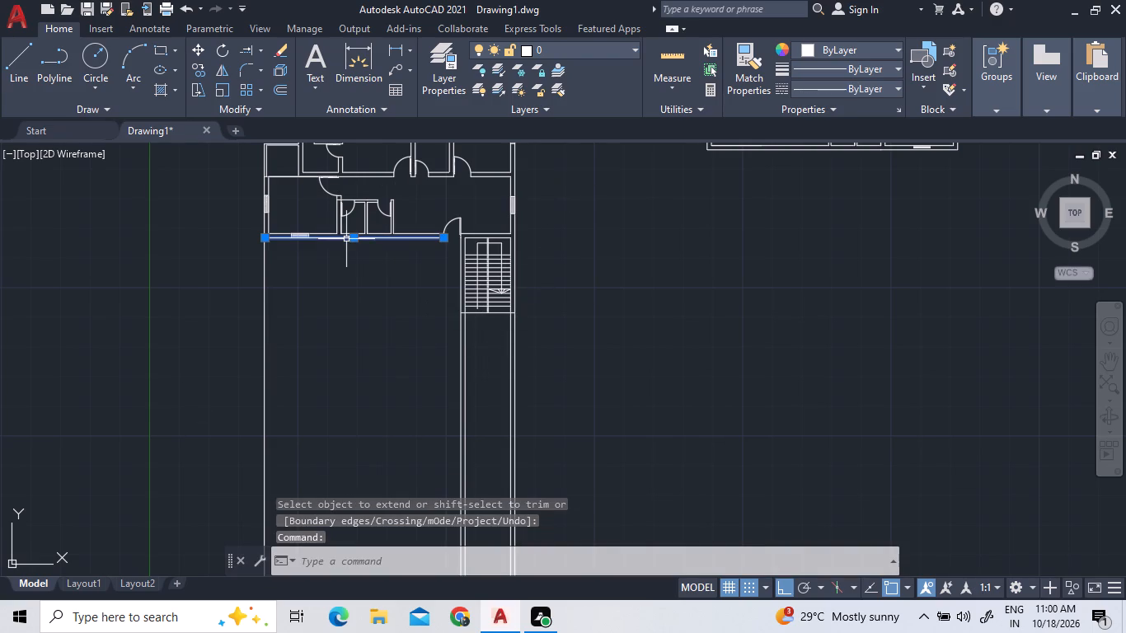
key(Escape)
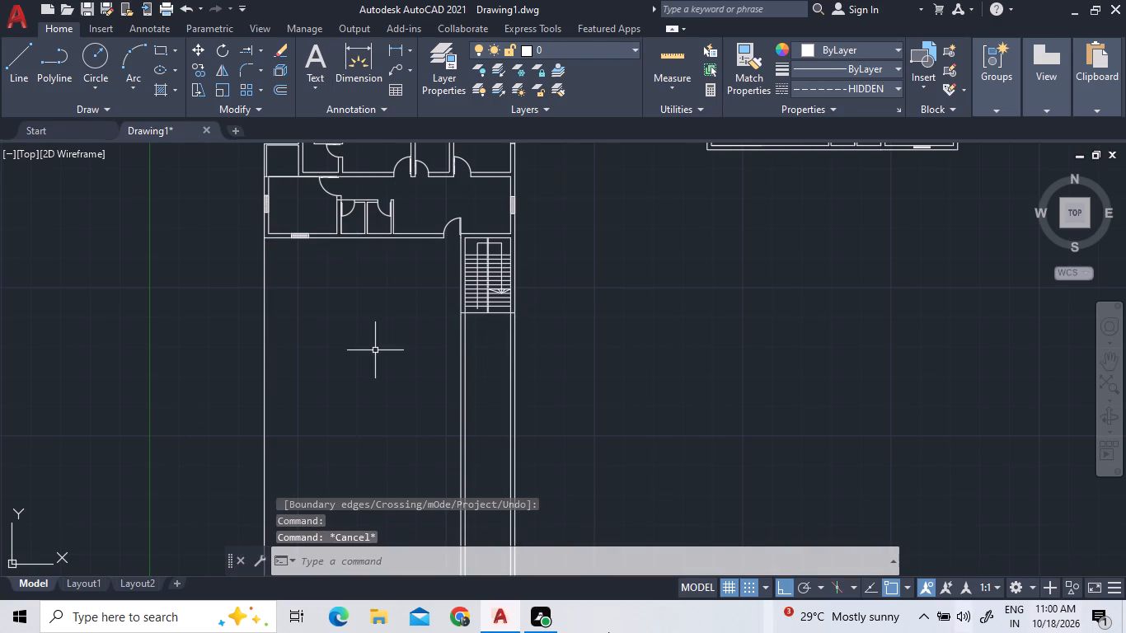
click(284, 91)
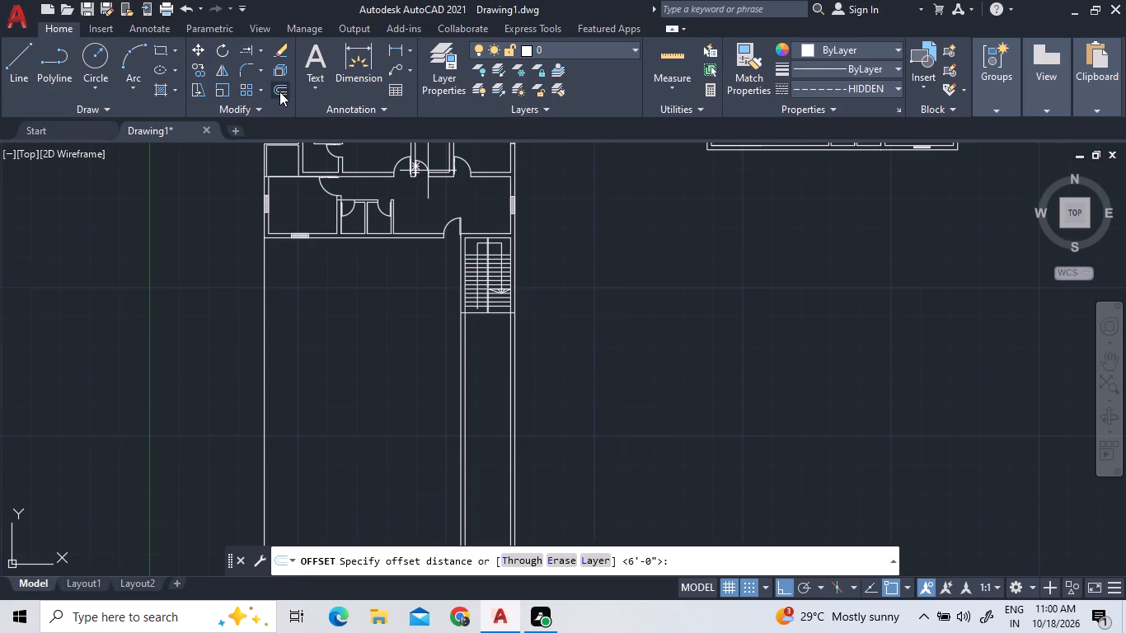
key(Return)
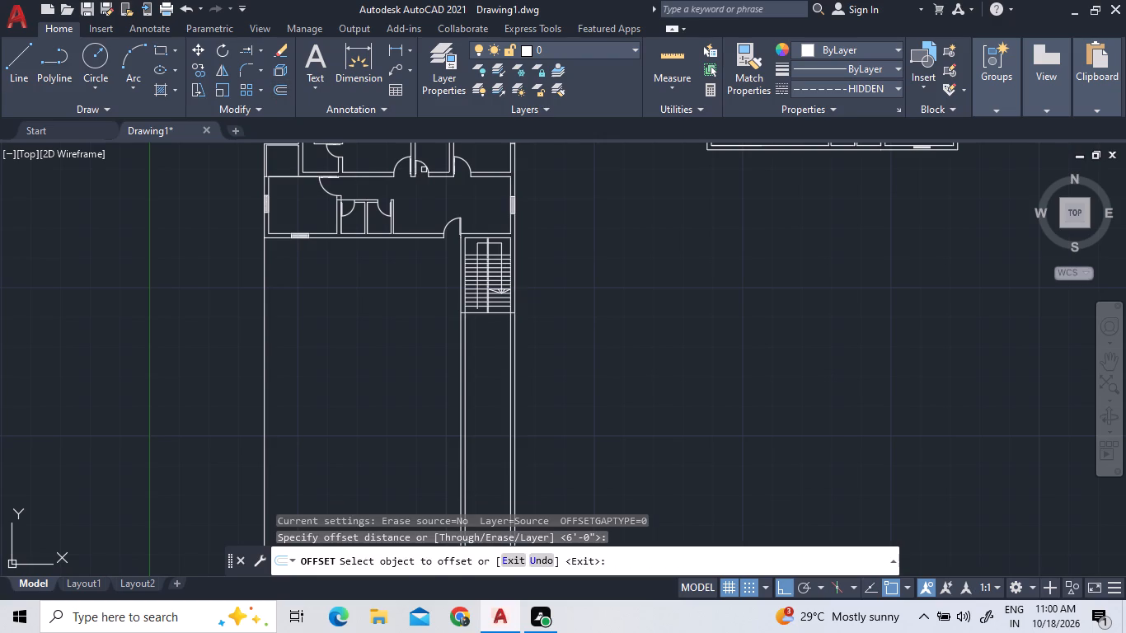
double_click(374, 238)
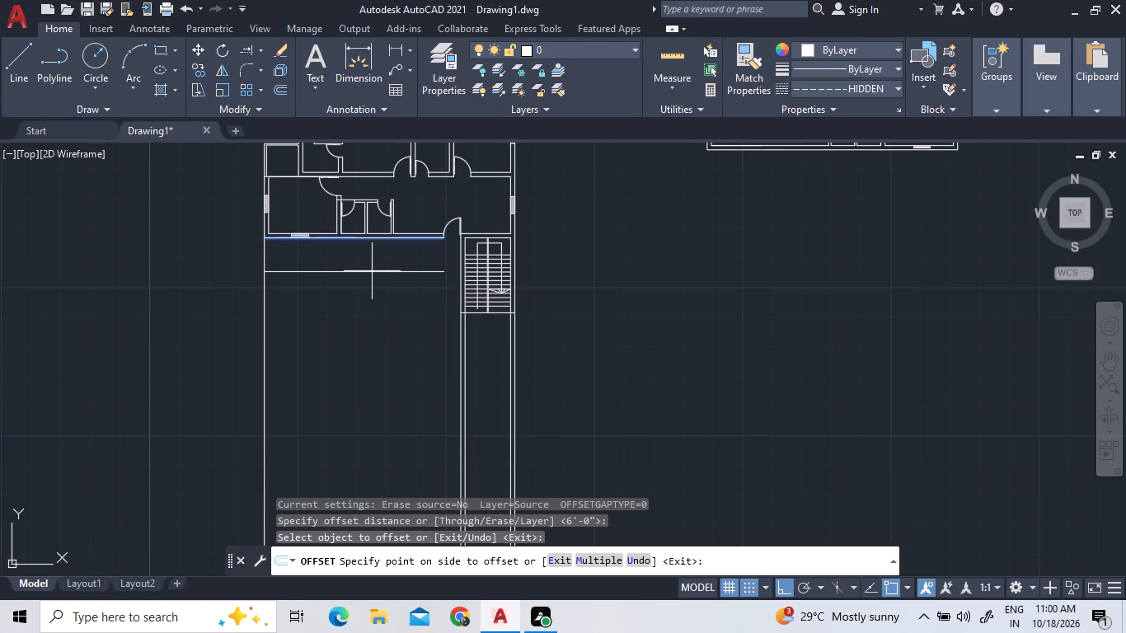
triple_click(372, 271)
Quick-measure the area around the staircase and the right end of the offset line.
scroll(466, 267, up, 4)
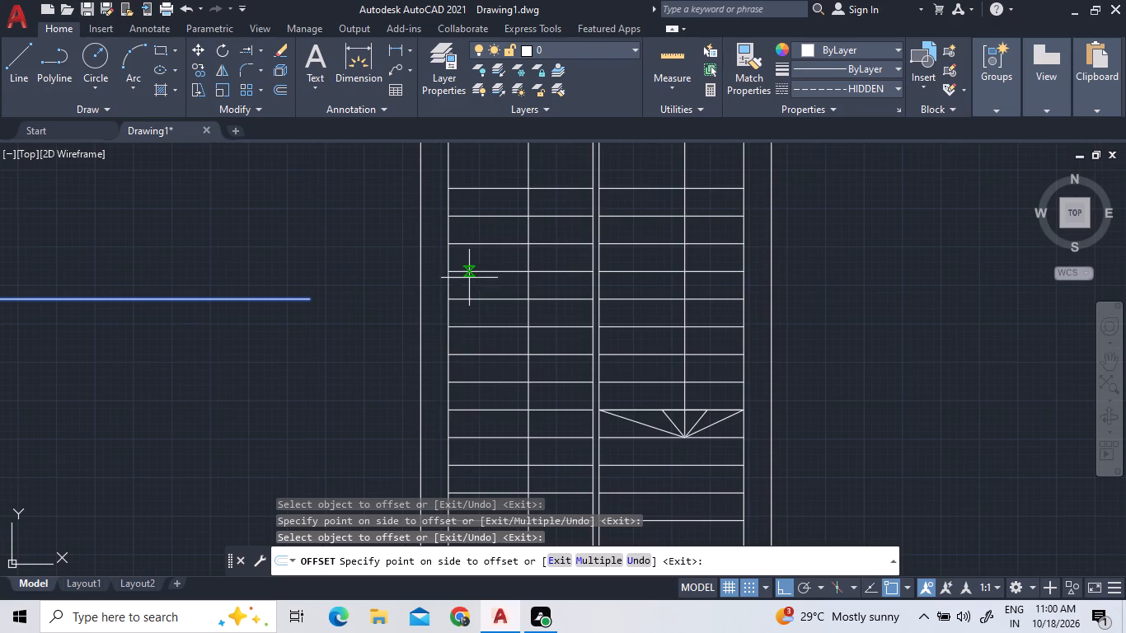
scroll(469, 278, down, 1)
click(653, 58)
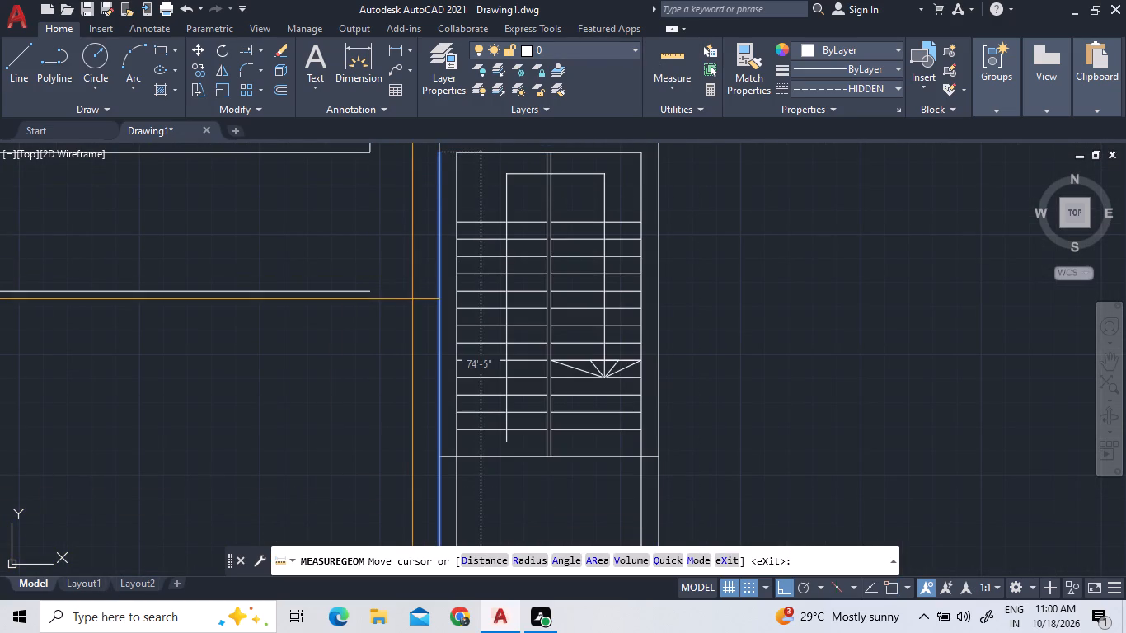
scroll(408, 296, down, 1)
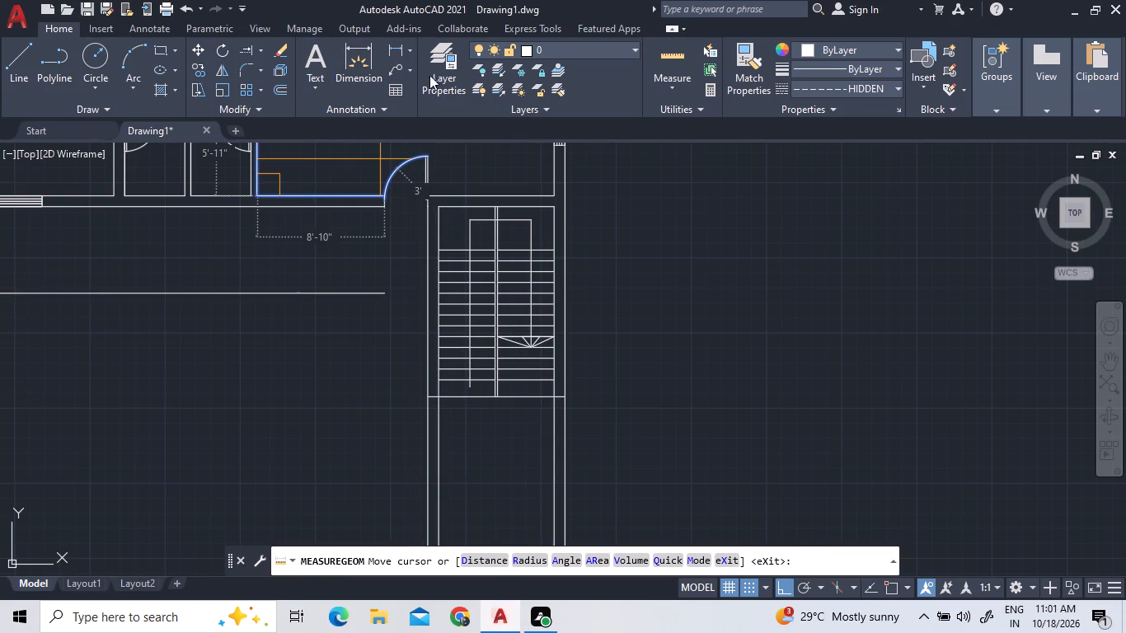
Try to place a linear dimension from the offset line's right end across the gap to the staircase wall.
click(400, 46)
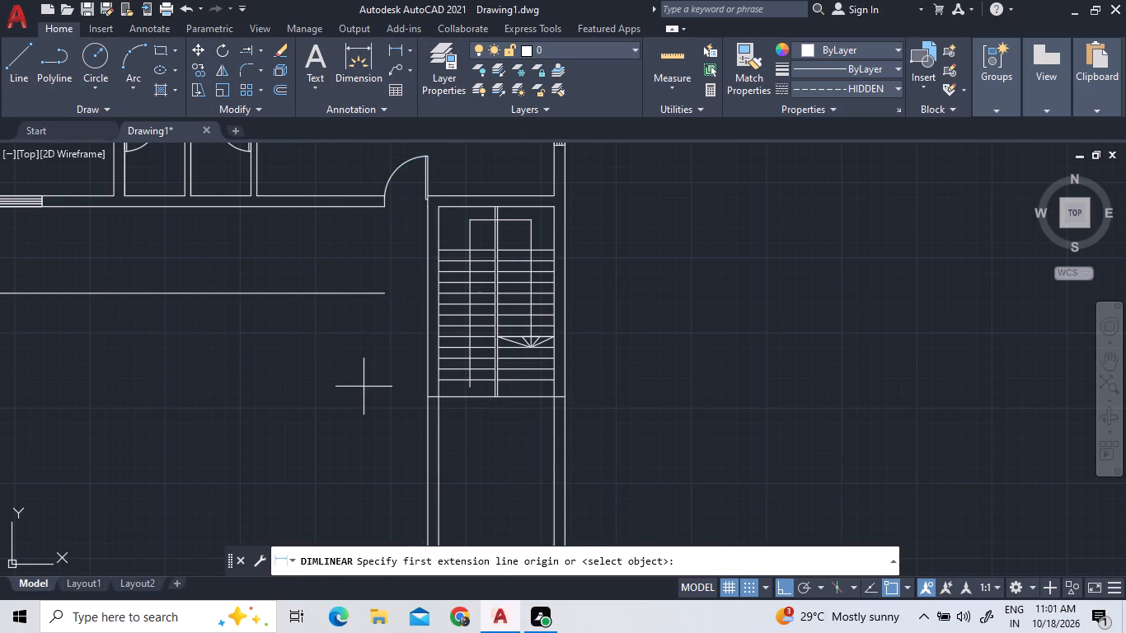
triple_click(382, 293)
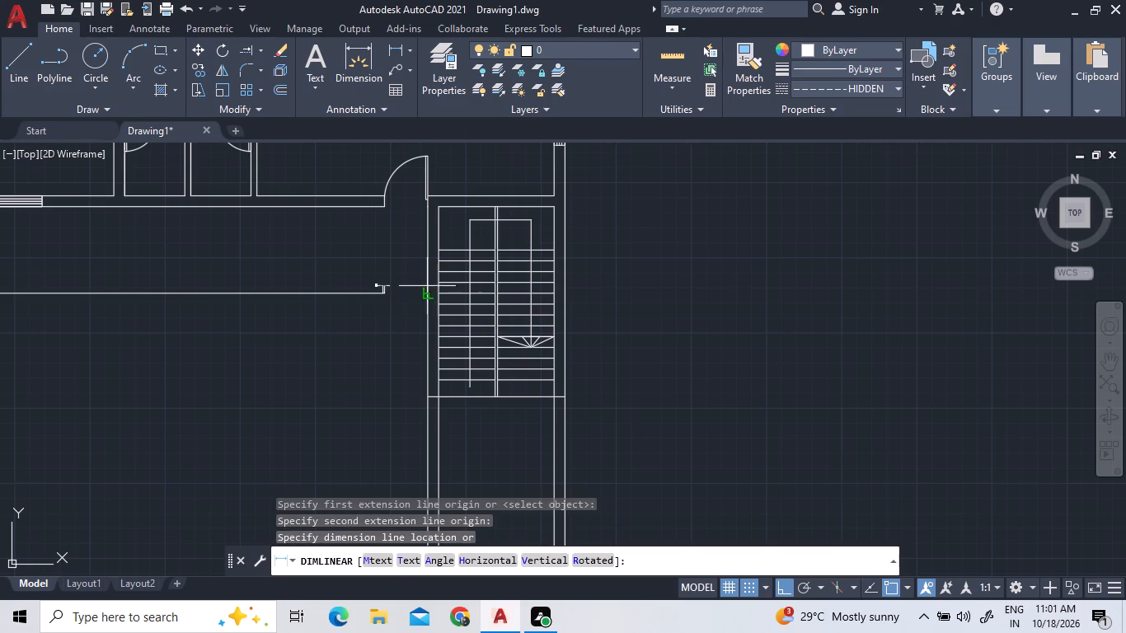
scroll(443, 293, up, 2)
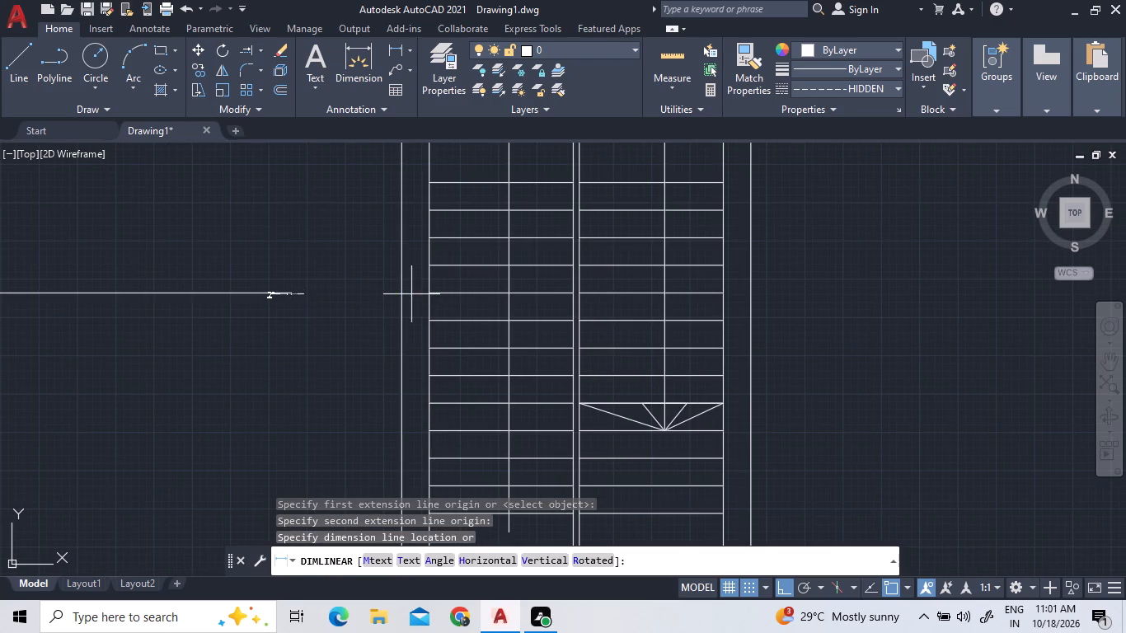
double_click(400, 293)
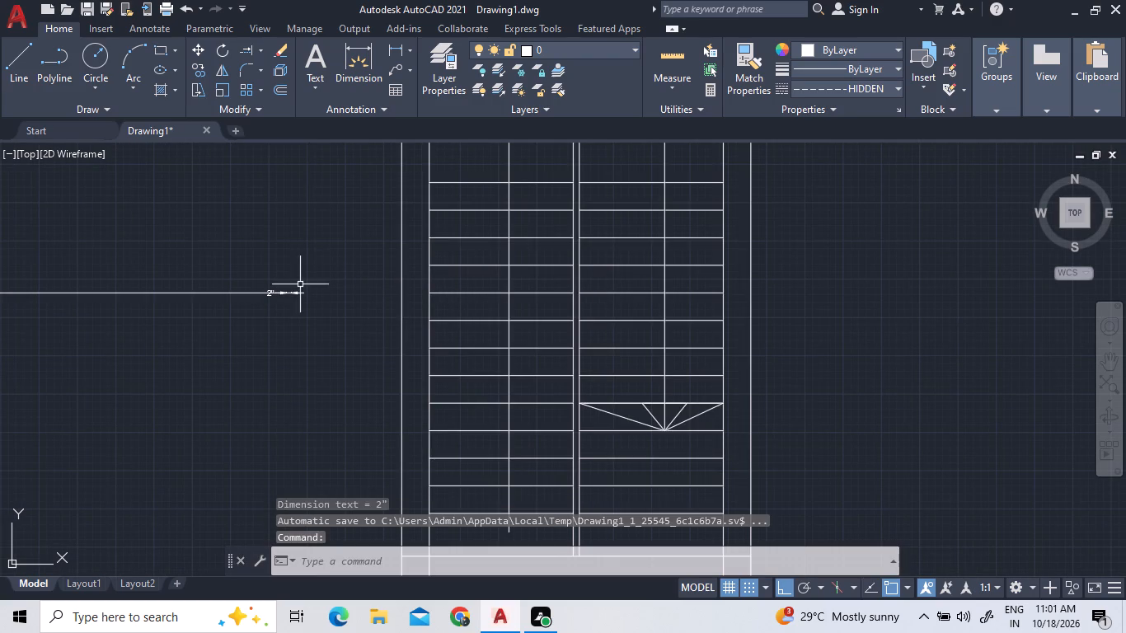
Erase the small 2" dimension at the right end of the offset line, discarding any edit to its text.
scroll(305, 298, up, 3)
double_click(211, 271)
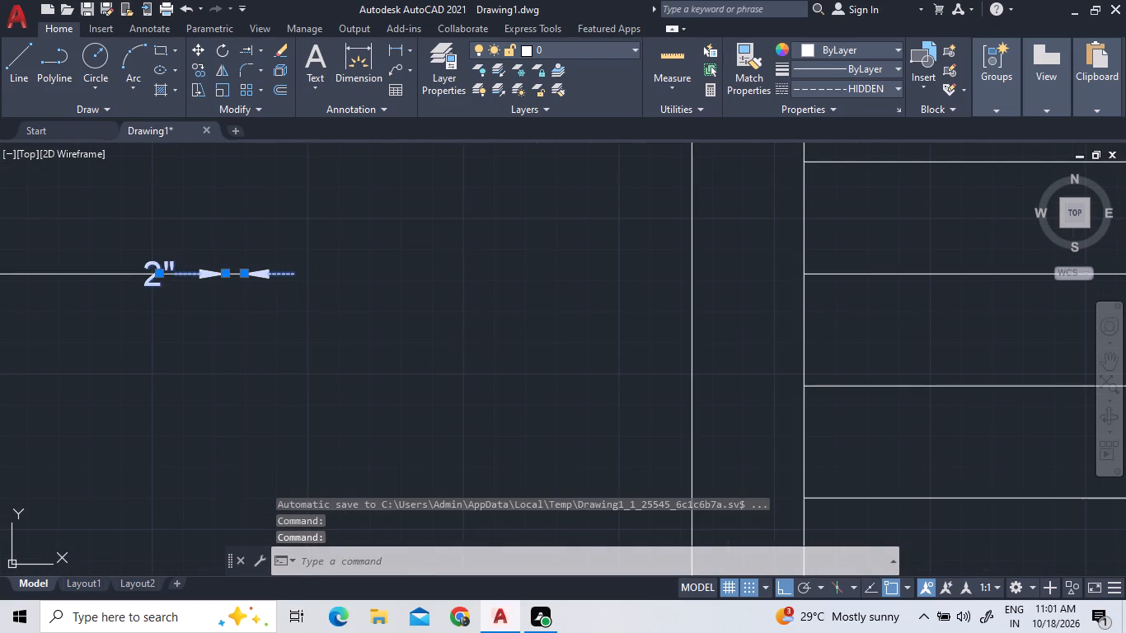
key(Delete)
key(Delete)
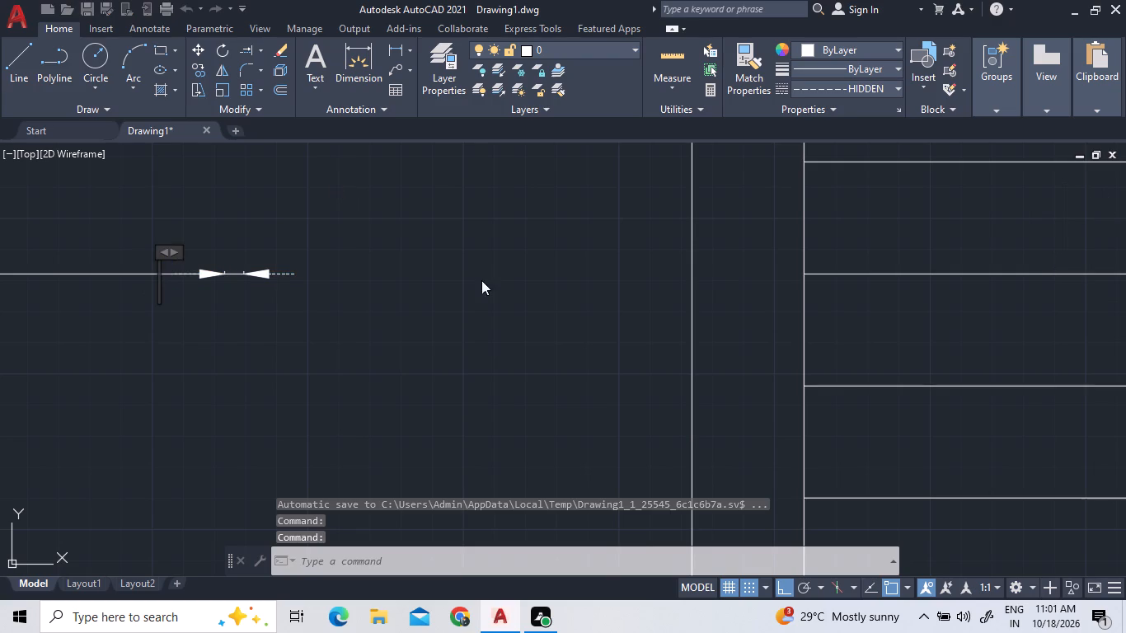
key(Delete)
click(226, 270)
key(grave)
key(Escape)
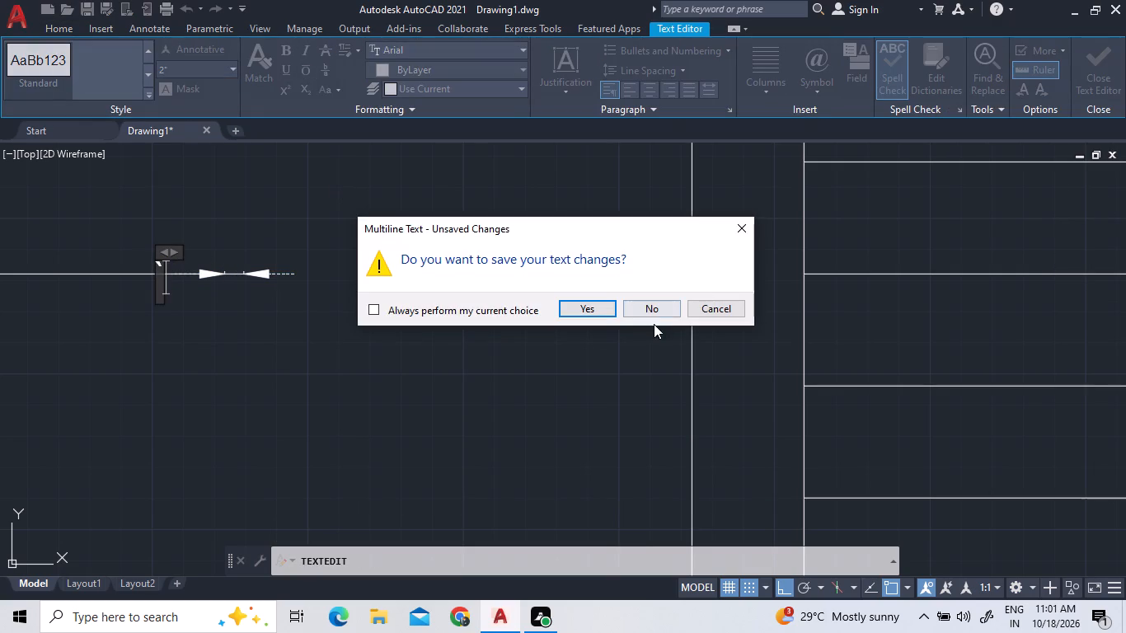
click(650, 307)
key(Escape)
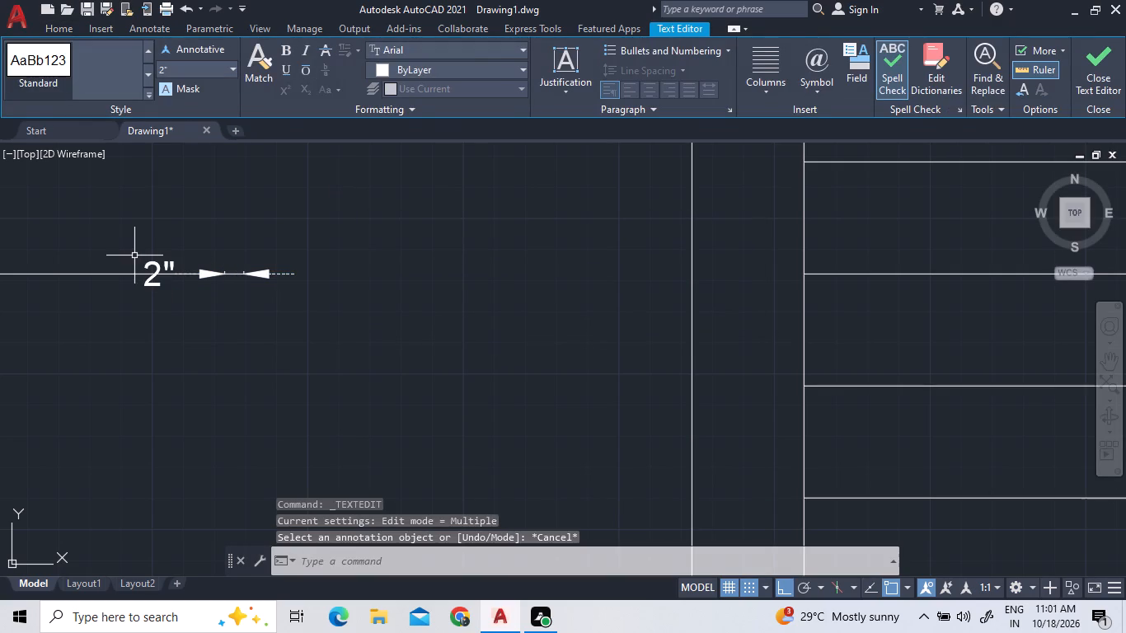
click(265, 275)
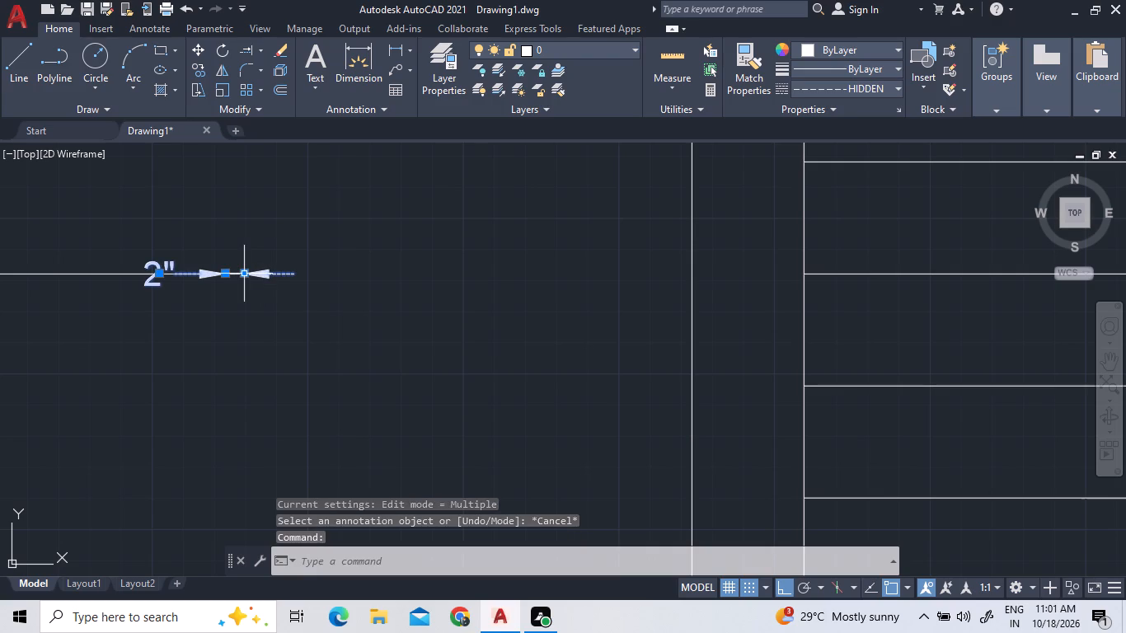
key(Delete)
Measure the gap from the offset line's right end to the staircase's outer left wall with a temporary linear dimension.
scroll(279, 284, down, 3)
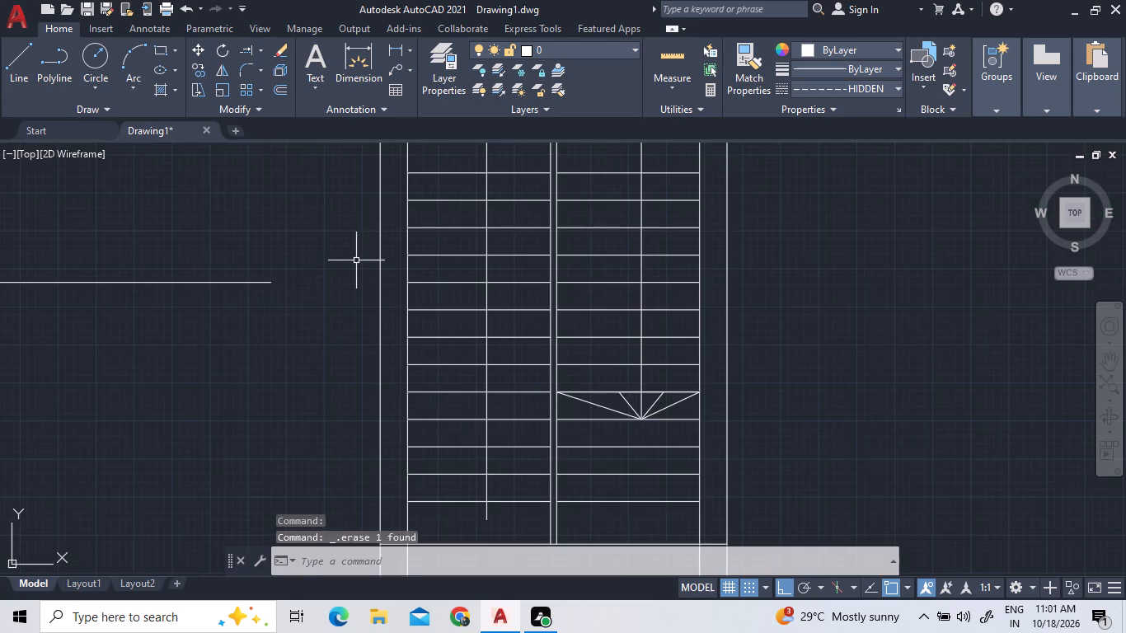
scroll(357, 256, up, 2)
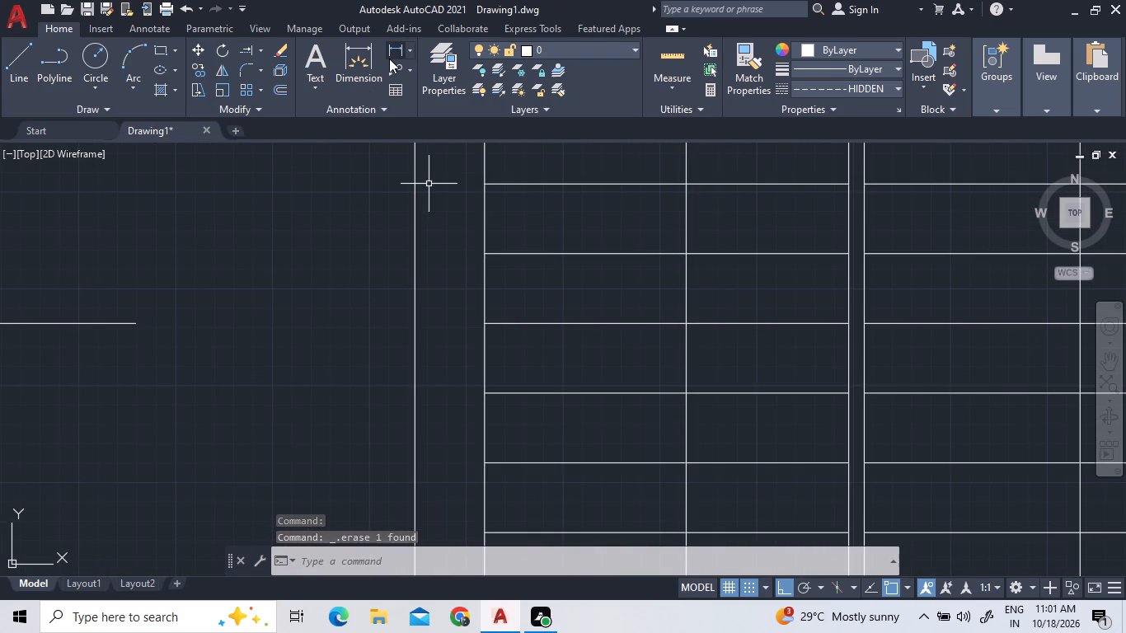
click(388, 57)
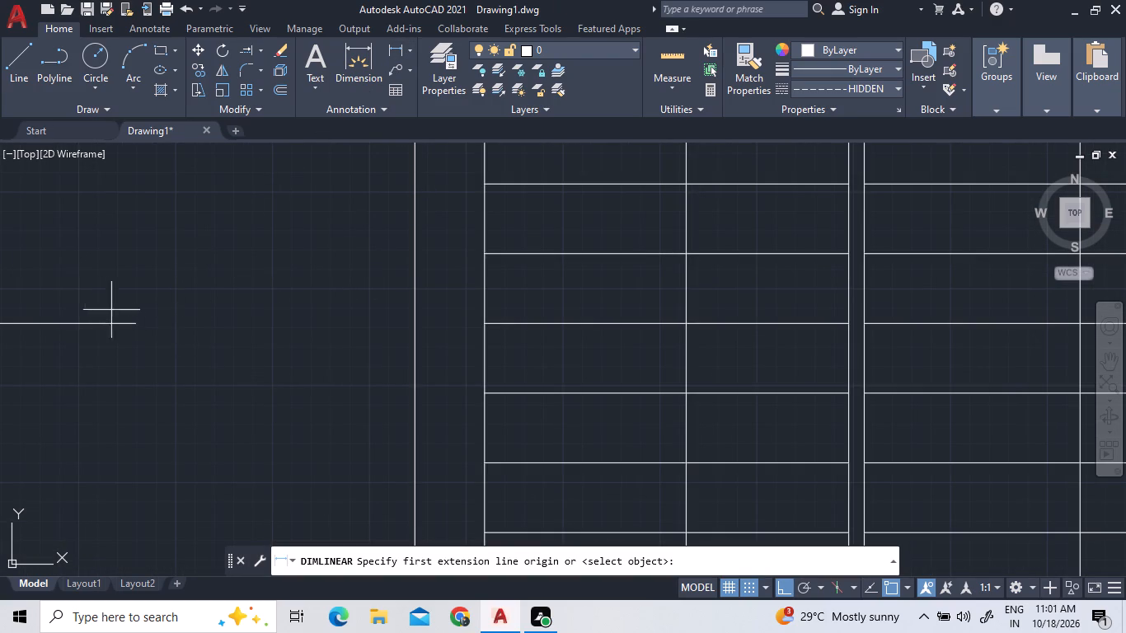
click(131, 321)
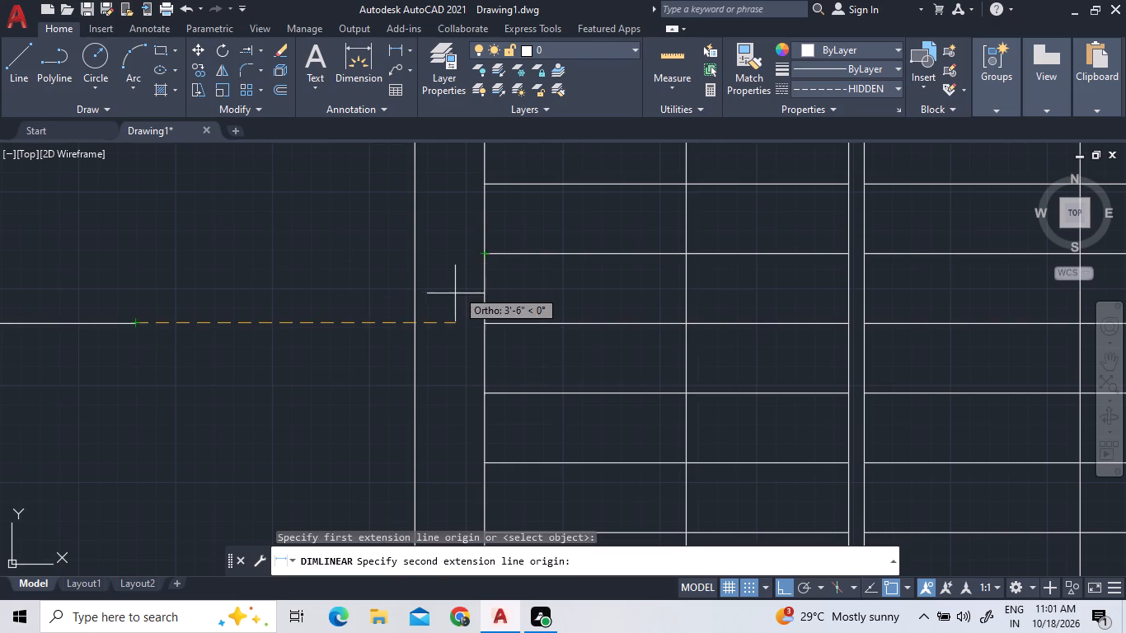
double_click(411, 322)
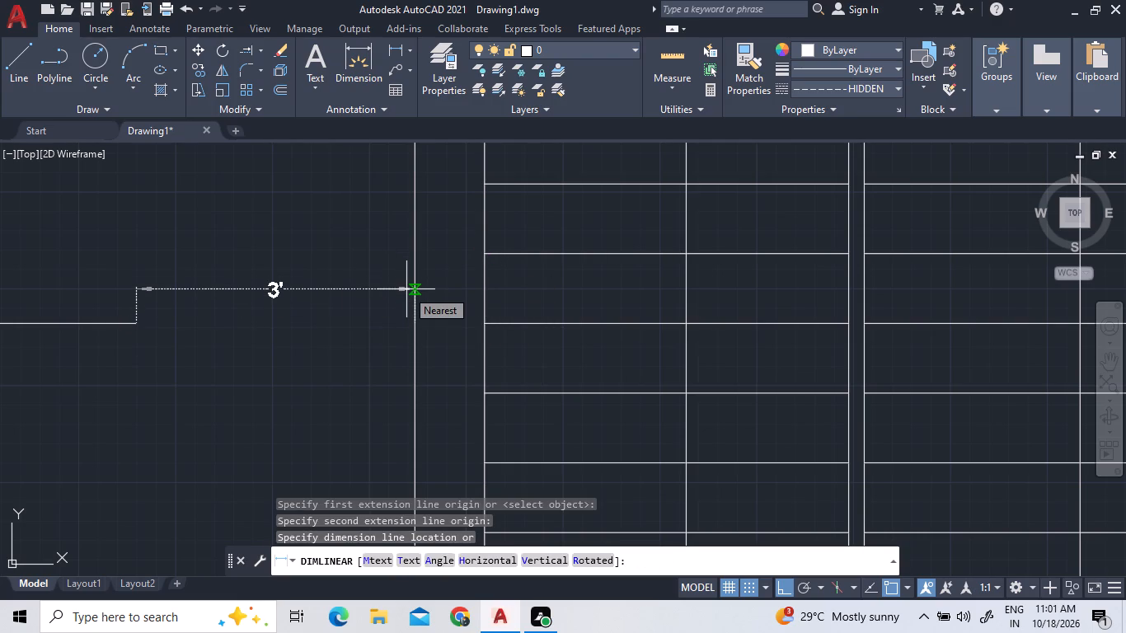
key(Escape)
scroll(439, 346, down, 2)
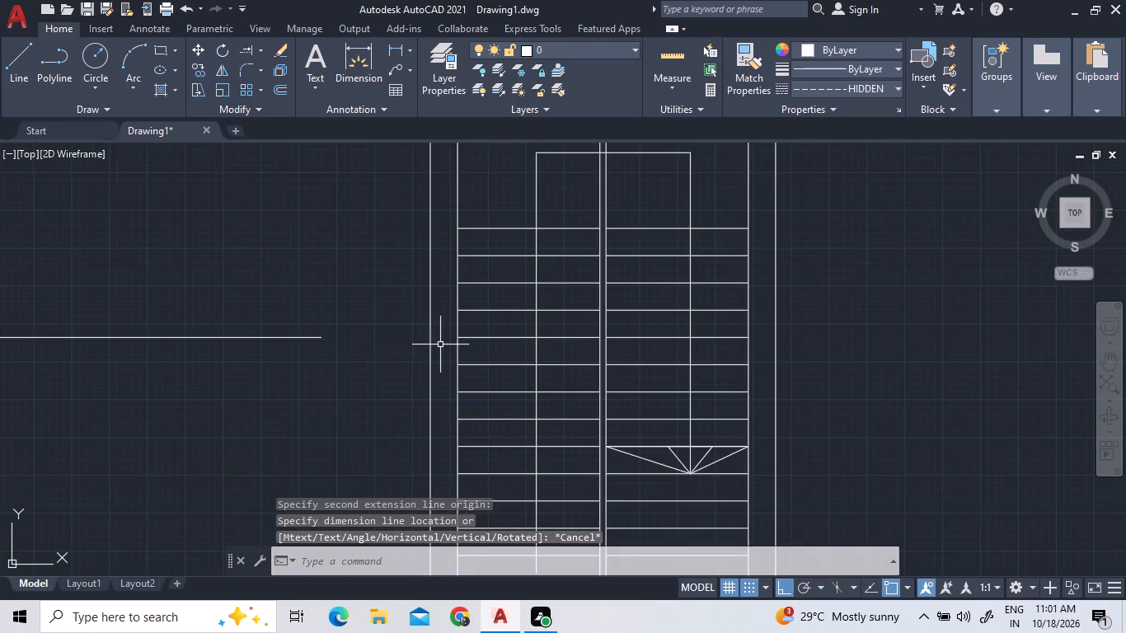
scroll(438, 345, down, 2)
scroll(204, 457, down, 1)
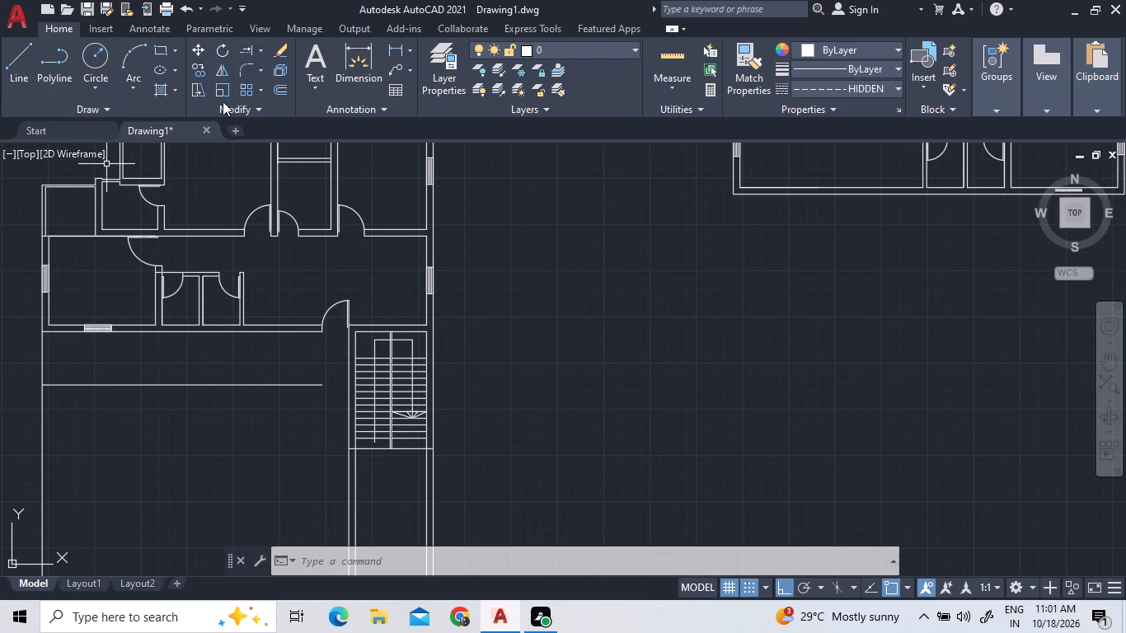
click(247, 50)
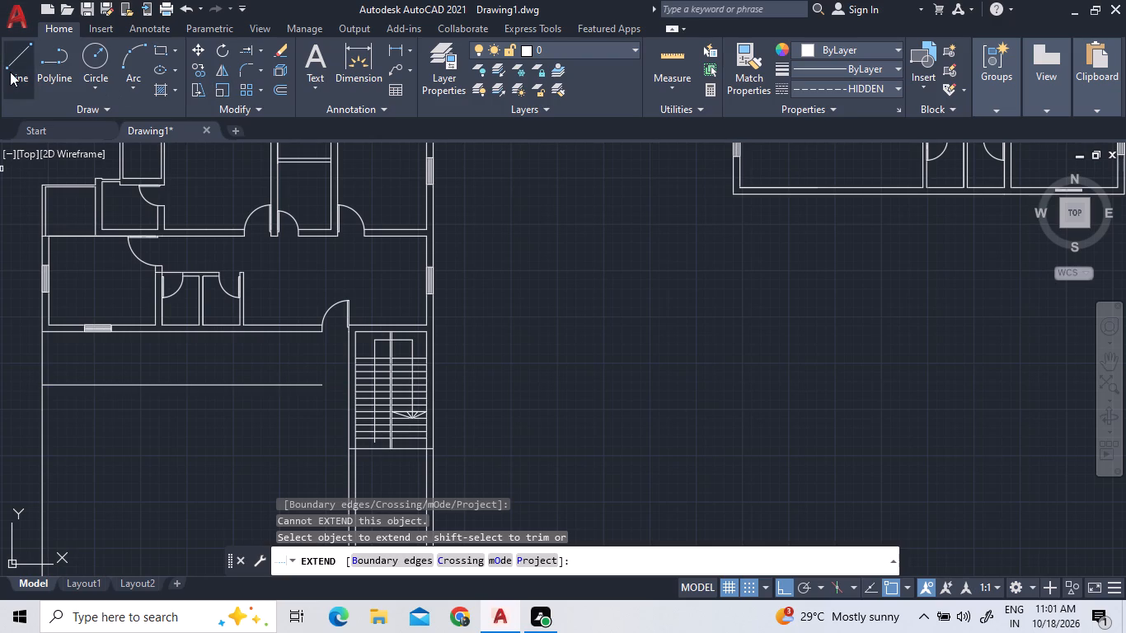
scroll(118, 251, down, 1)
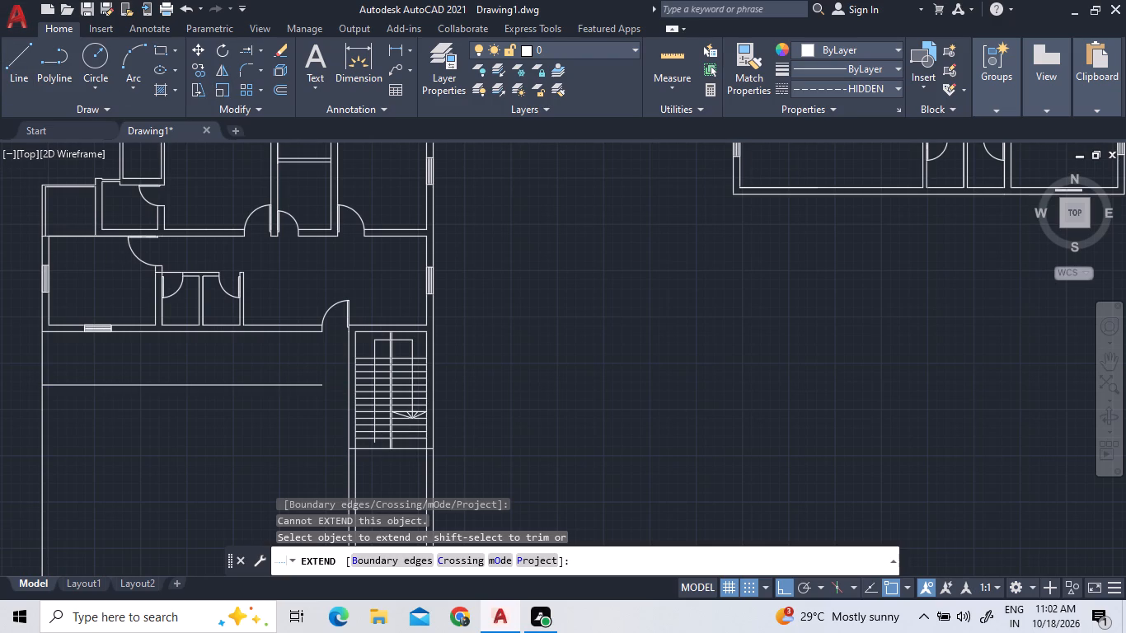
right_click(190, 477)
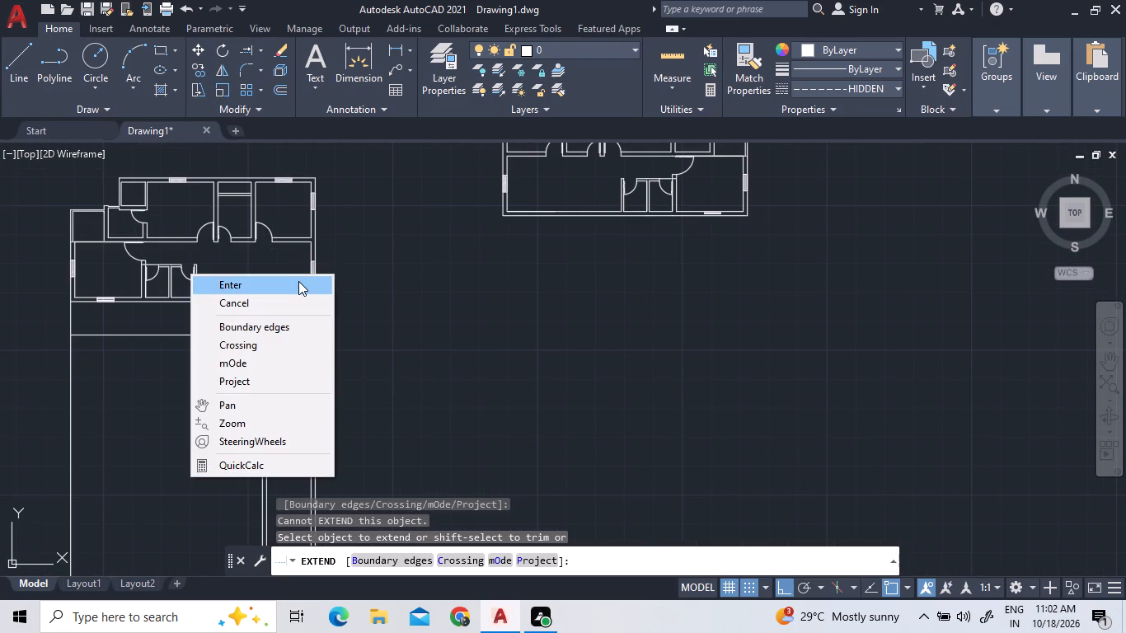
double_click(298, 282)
Offset the staircase's outer left wall line 3' to the left, towards the open area.
double_click(278, 83)
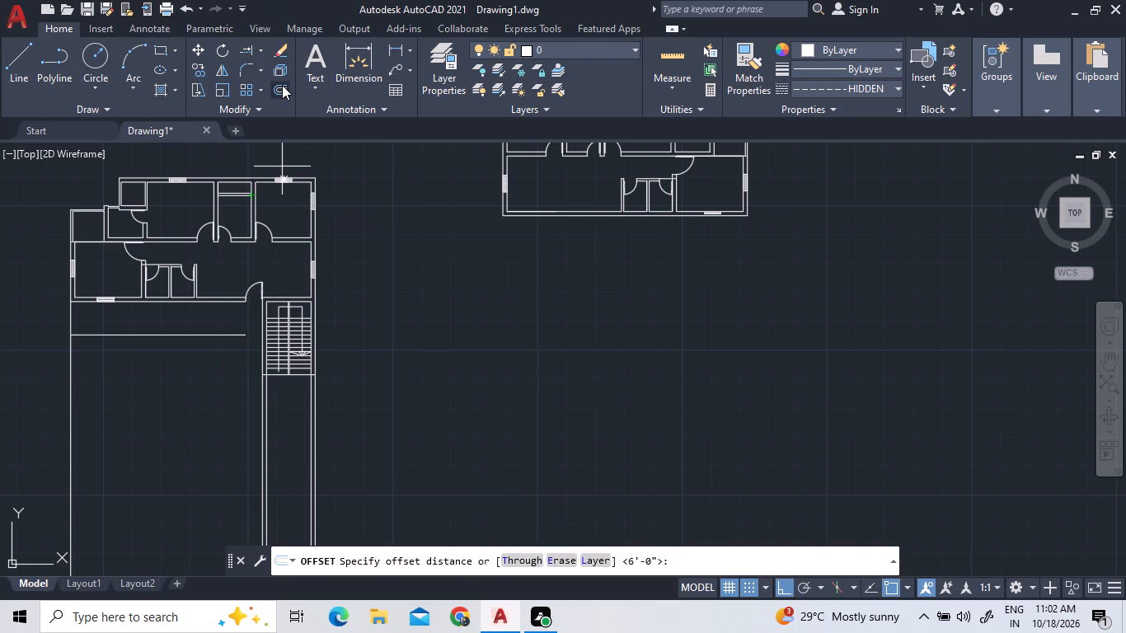
click(282, 85)
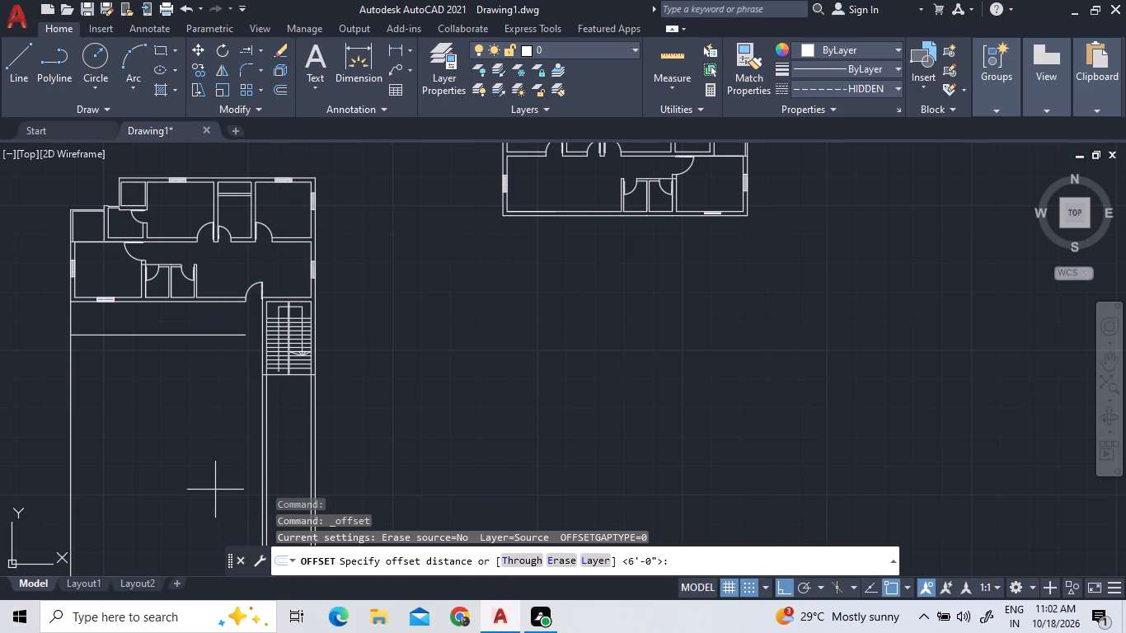
text(3')
key(Return)
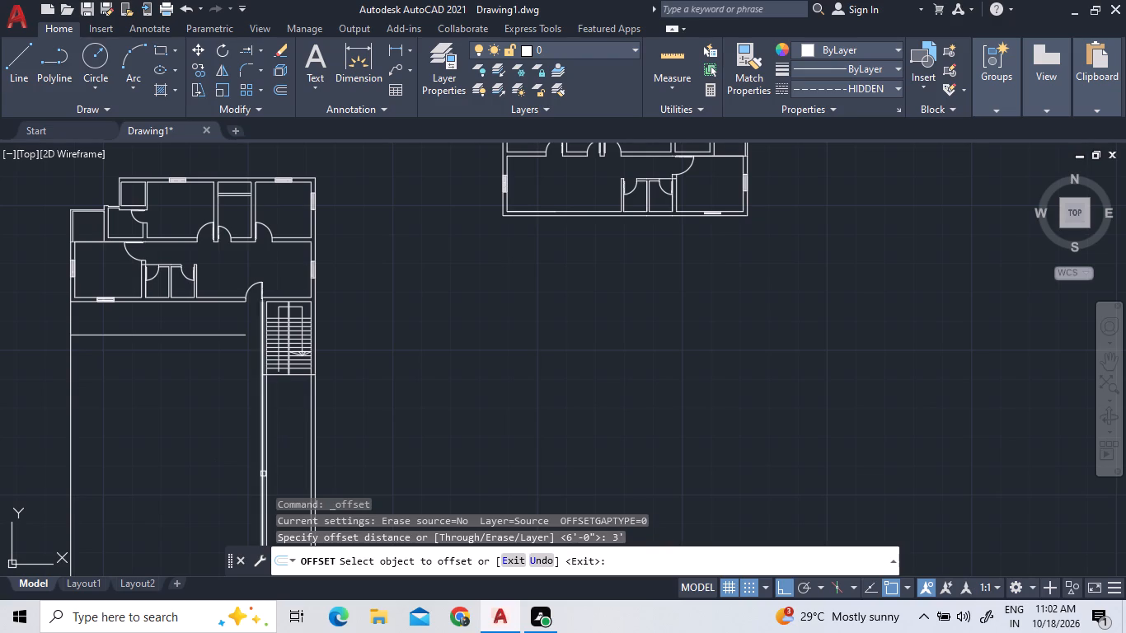
click(263, 474)
click(242, 462)
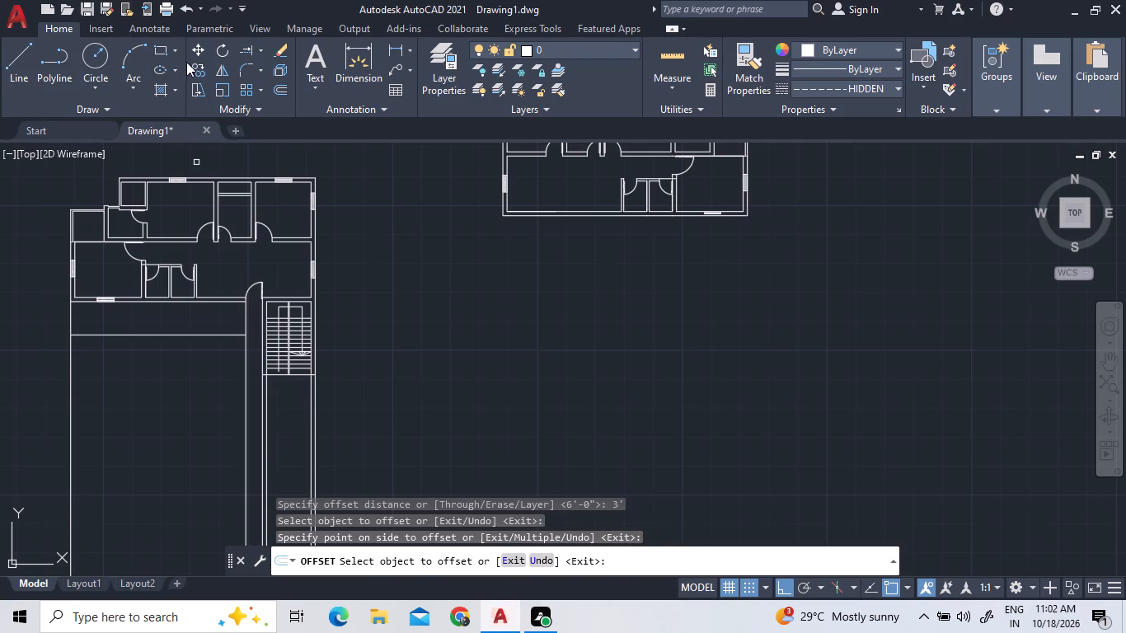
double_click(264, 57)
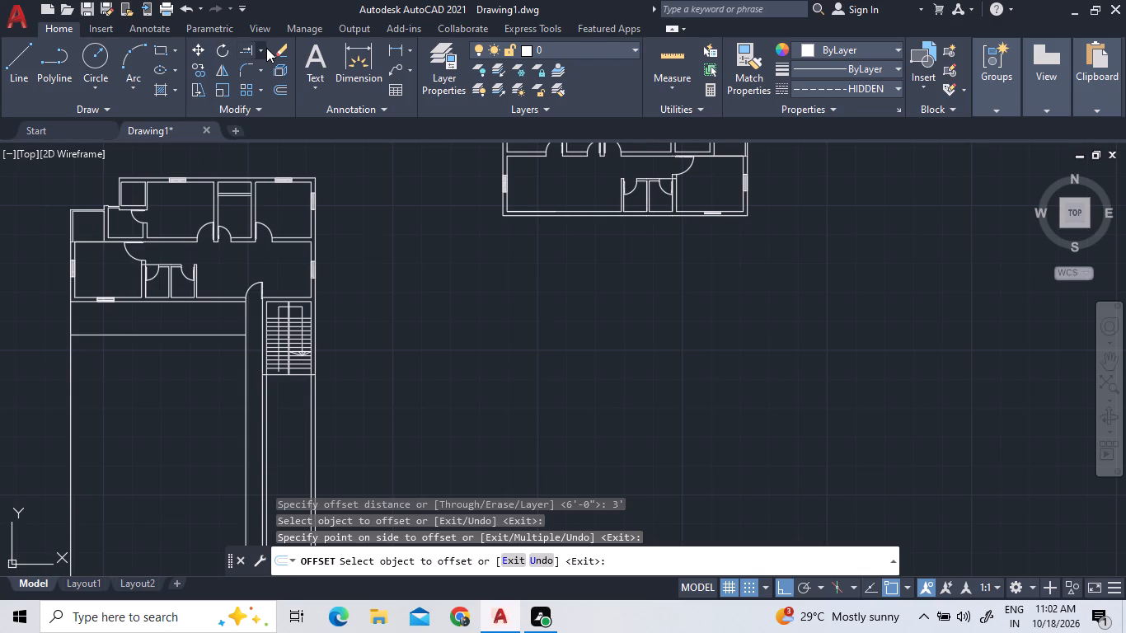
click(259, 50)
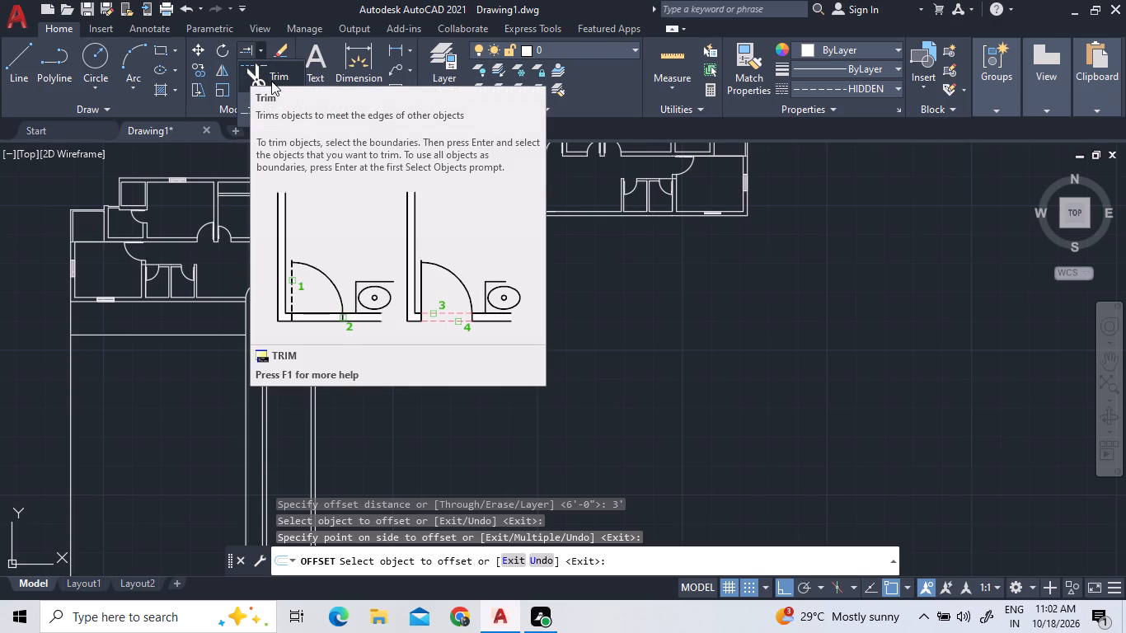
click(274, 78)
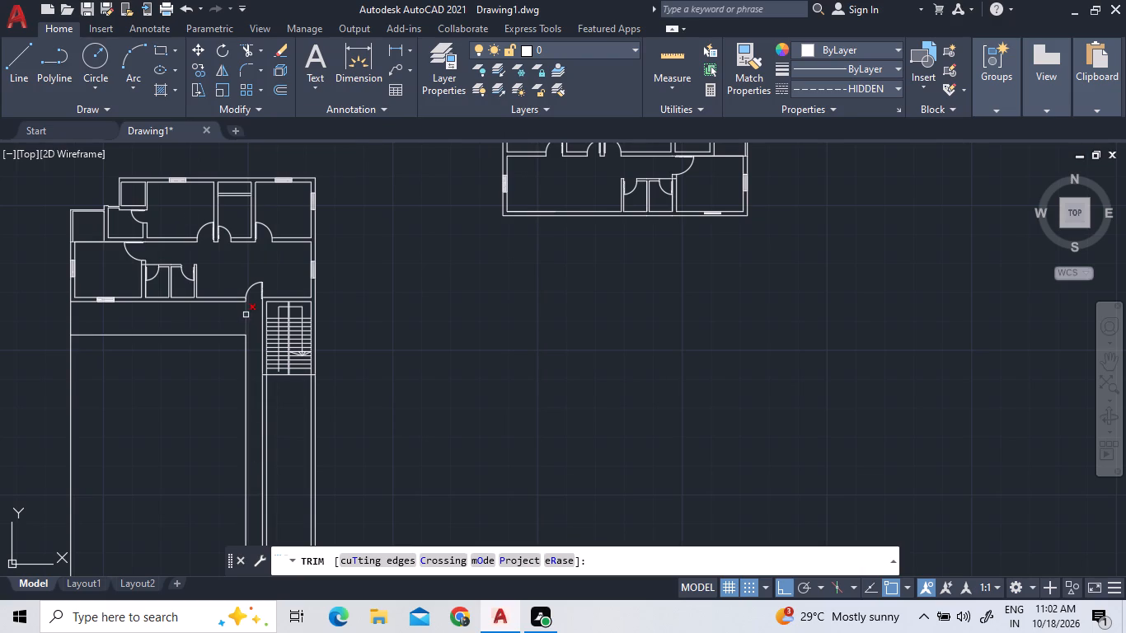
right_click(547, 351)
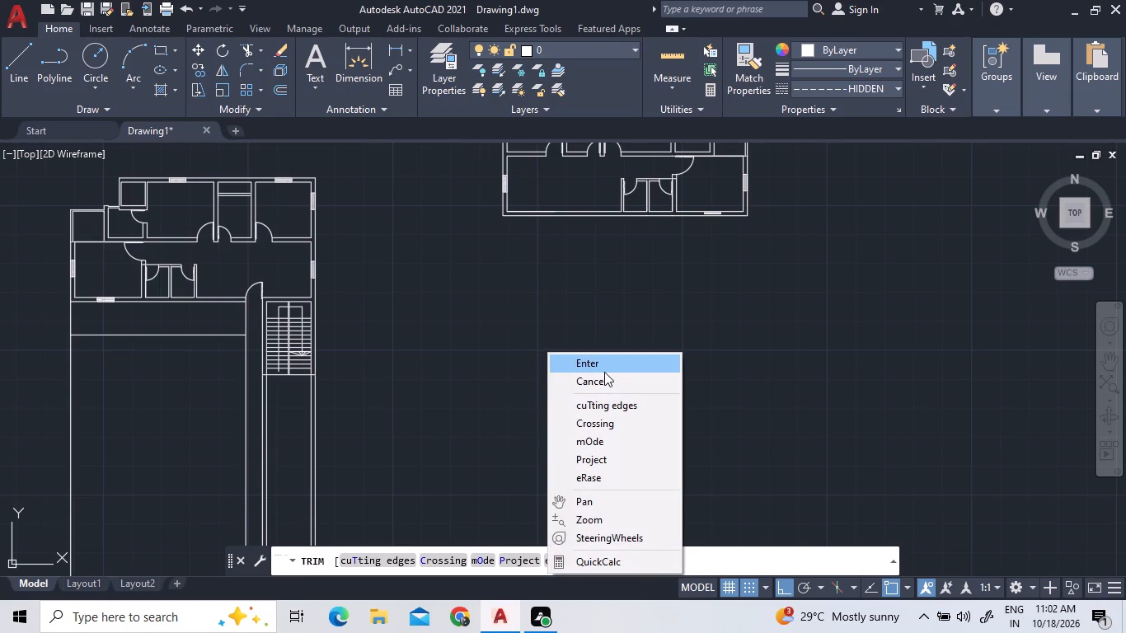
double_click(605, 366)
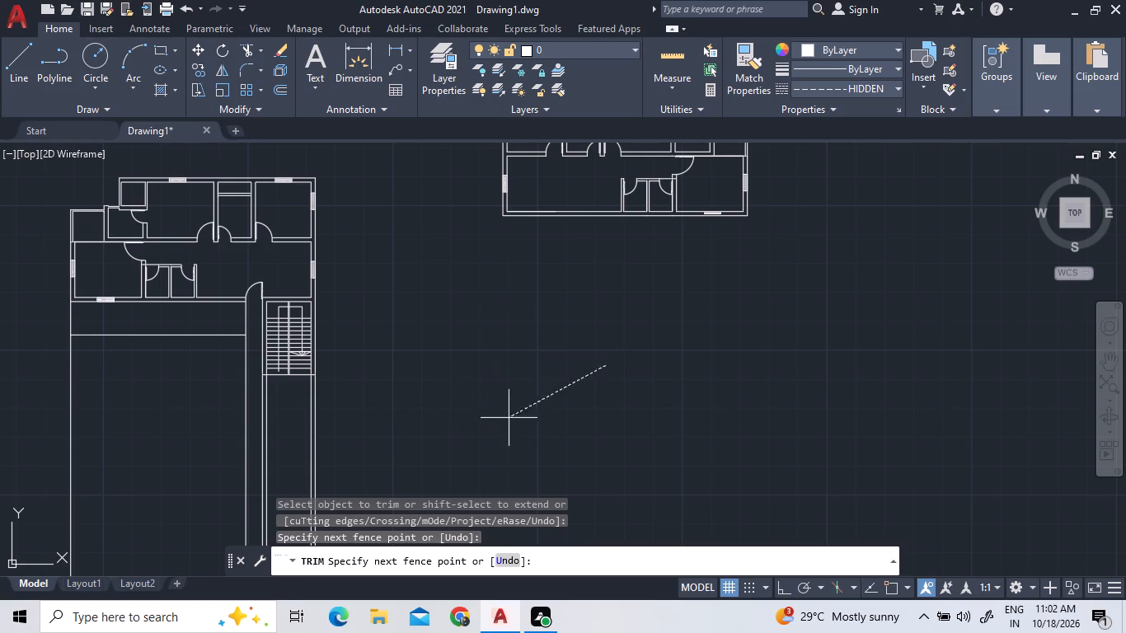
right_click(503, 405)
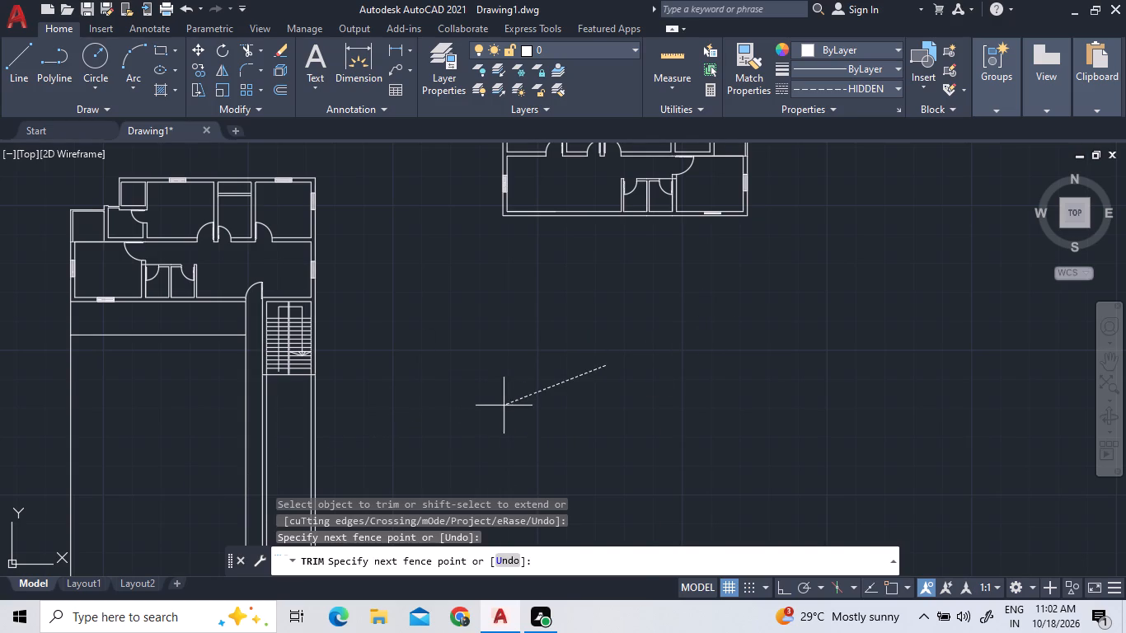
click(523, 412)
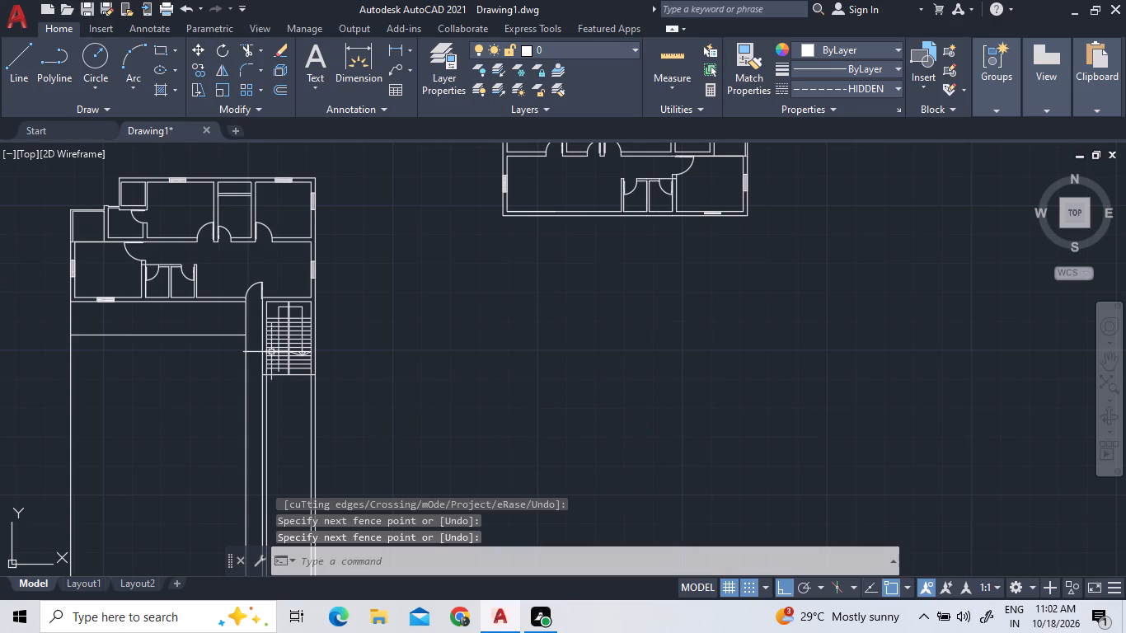
Trim the part of the new vertical line that projects above the horizontal offset line below the rooms.
double_click(254, 55)
click(246, 317)
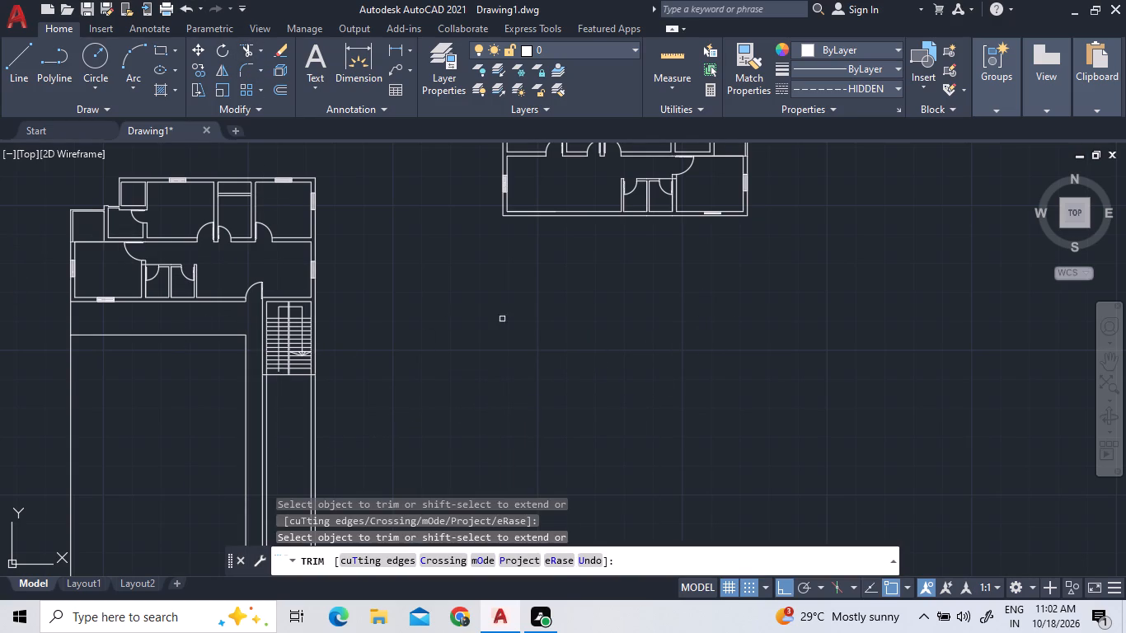
right_click(584, 317)
click(608, 335)
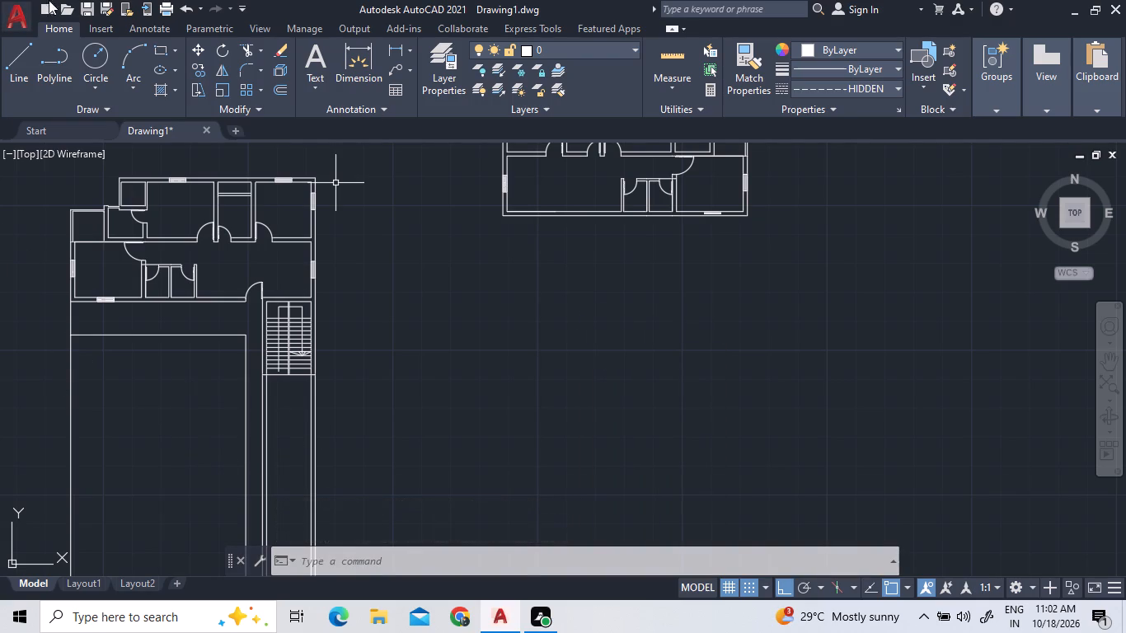
Offset the horizontal line downward and the vertical line beside the passage to the left, each by 9", as wall thickness.
click(275, 82)
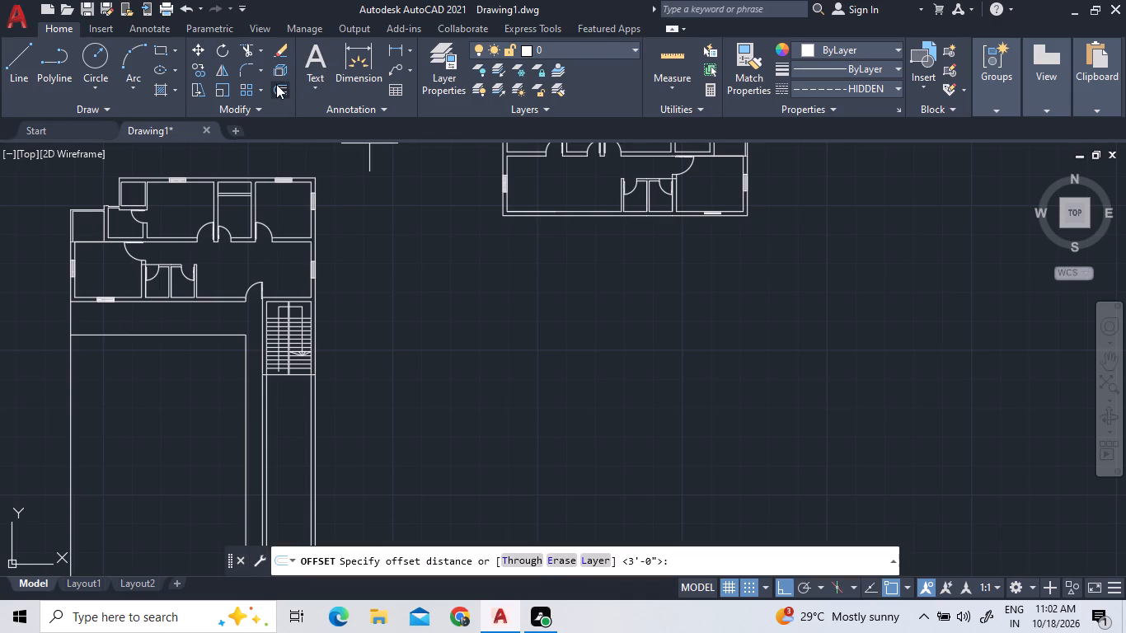
key(9)
key(shift+quotedbl)
key(Return)
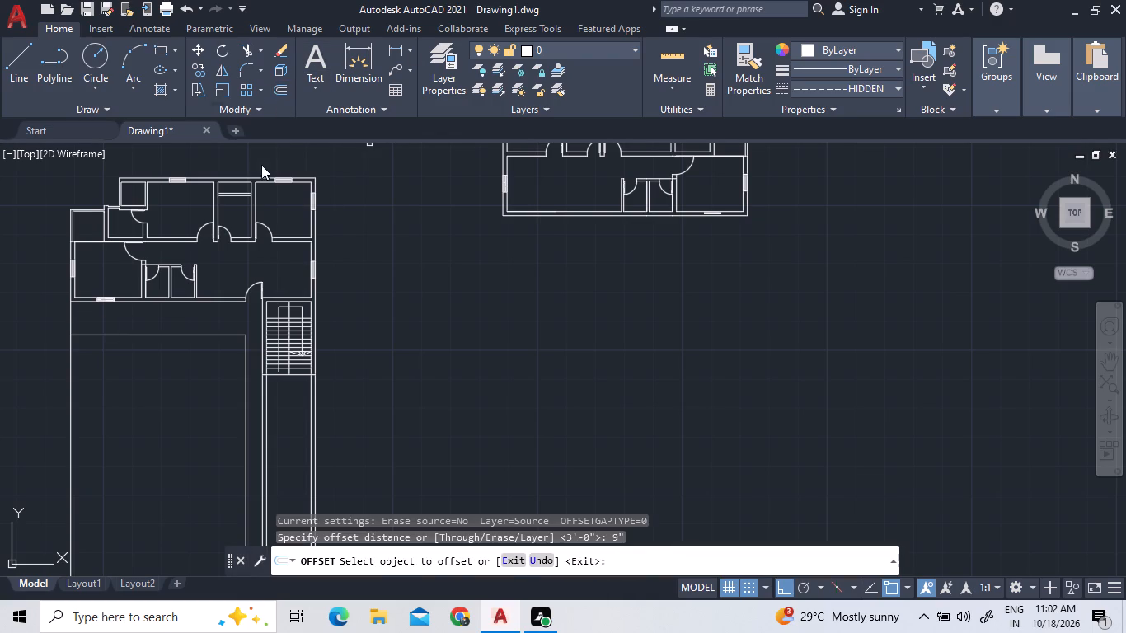
double_click(162, 335)
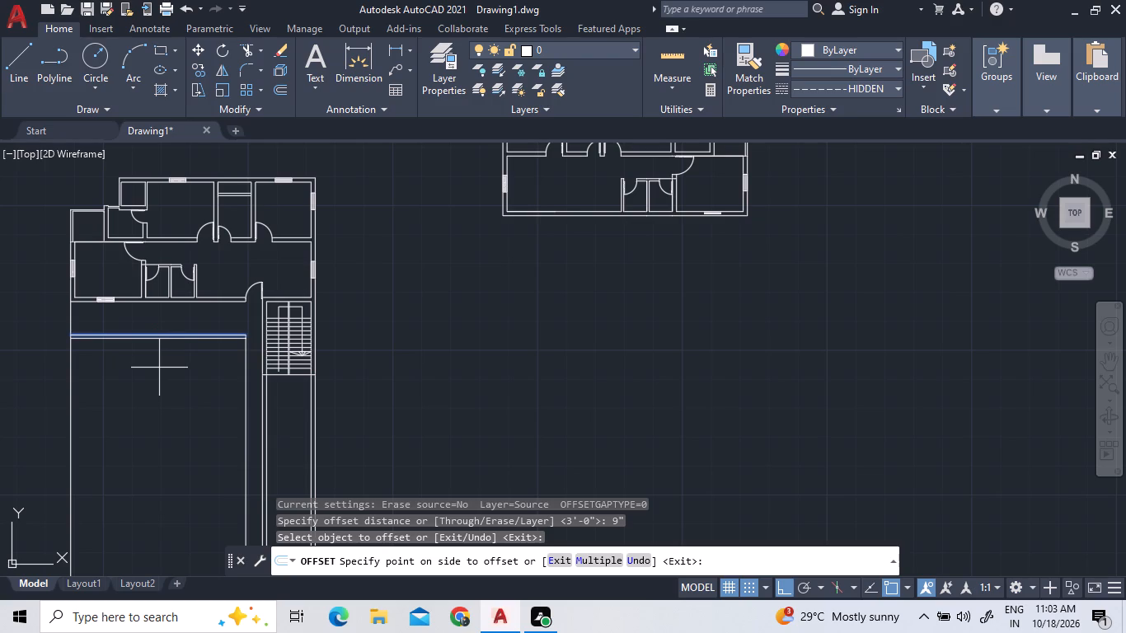
double_click(159, 368)
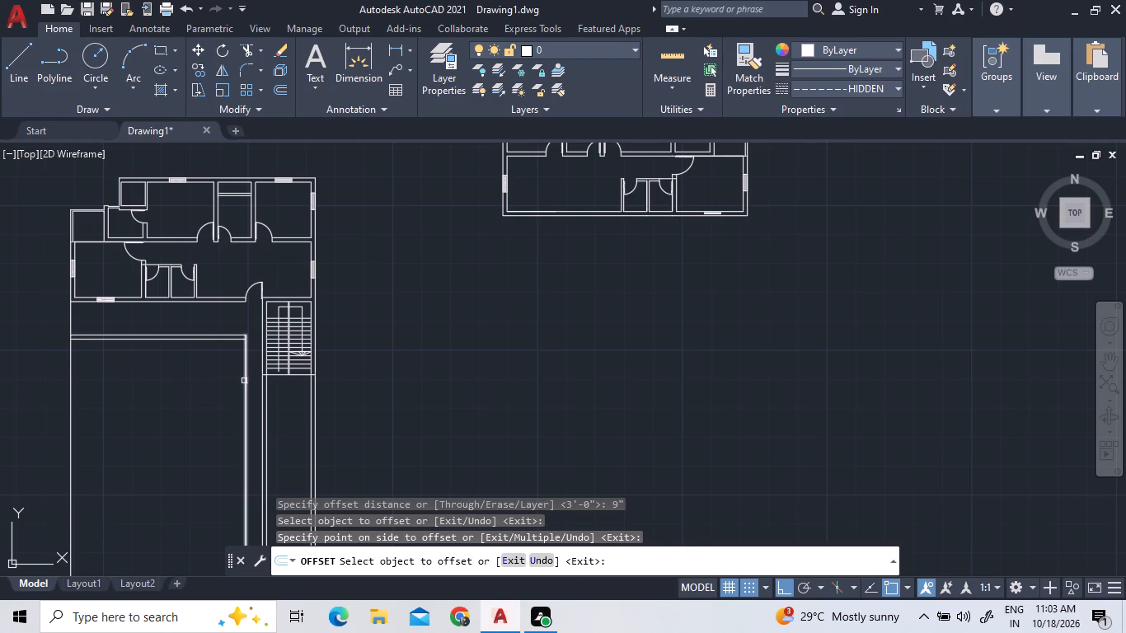
double_click(241, 380)
double_click(246, 380)
double_click(225, 375)
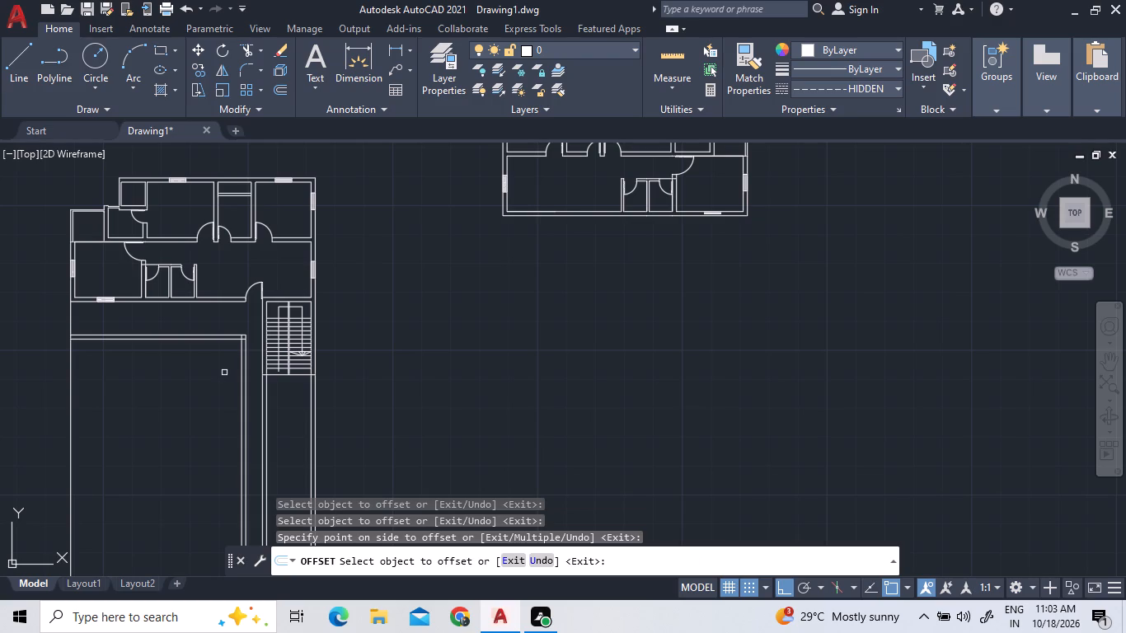
Quick-measure the upper rooms, the door openings and the passage between the new wall and the staircase.
scroll(223, 372, up, 1)
scroll(230, 310, down, 1)
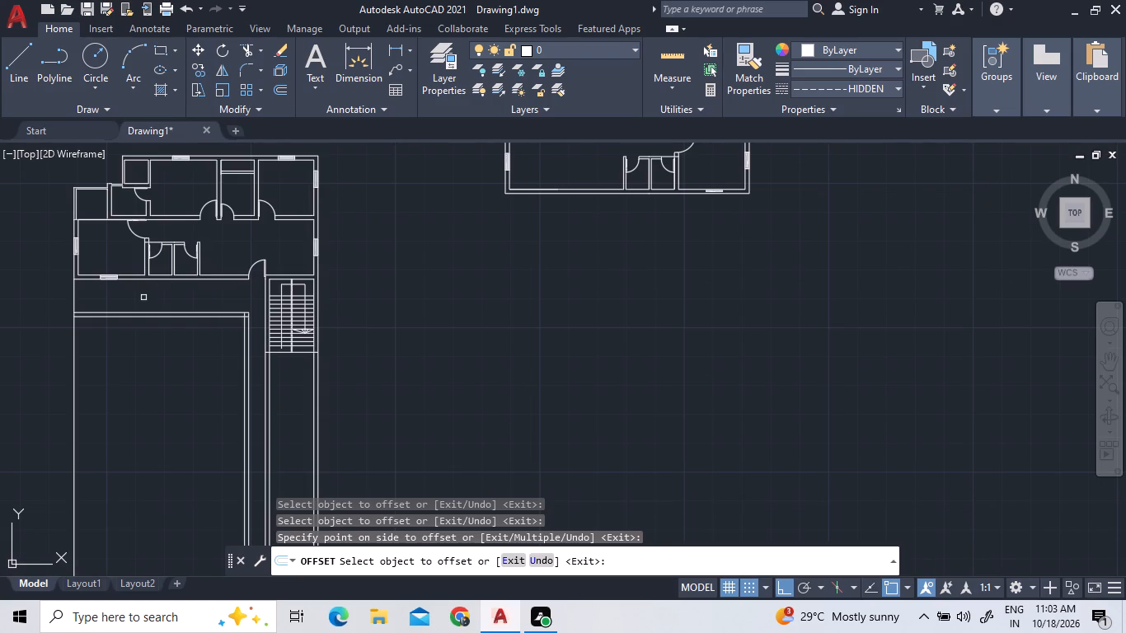
scroll(143, 298, up, 1)
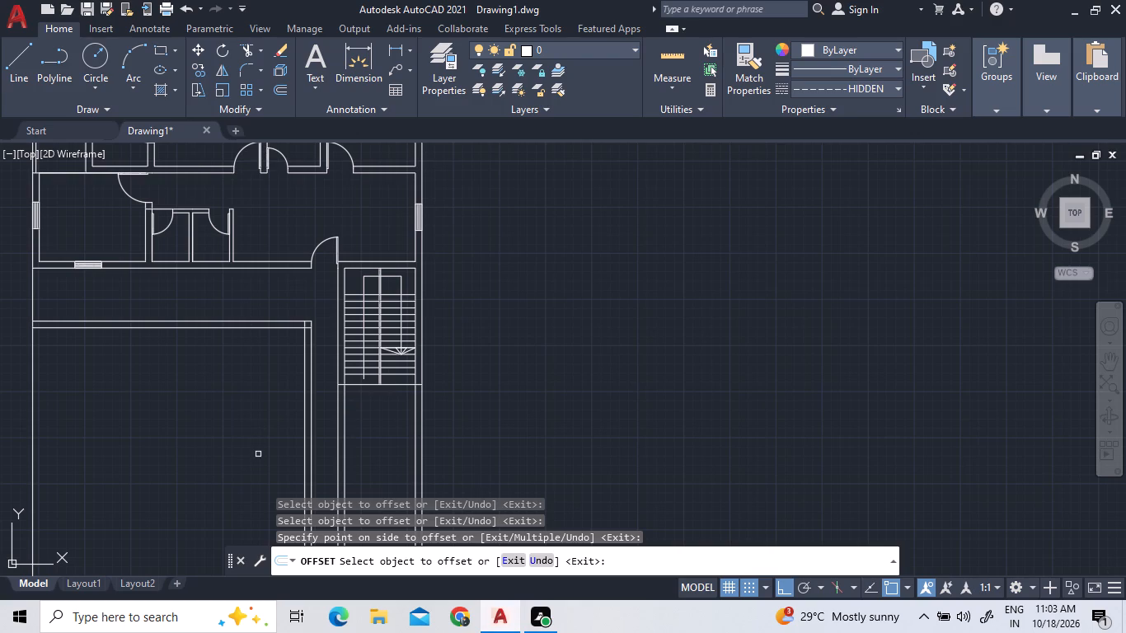
scroll(333, 424, down, 1)
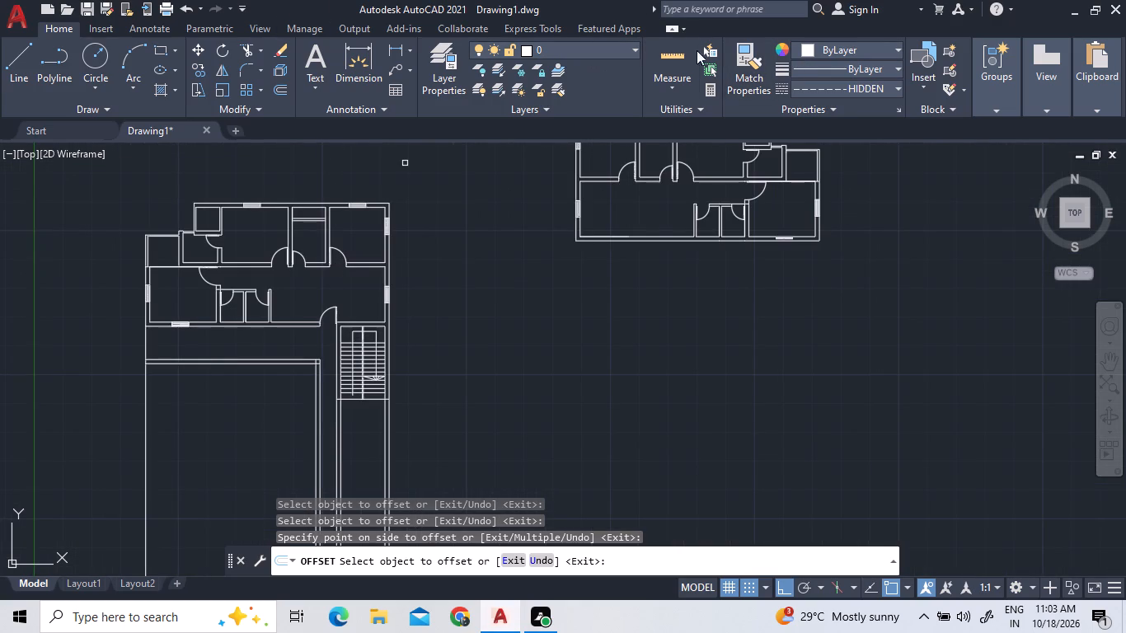
triple_click(674, 59)
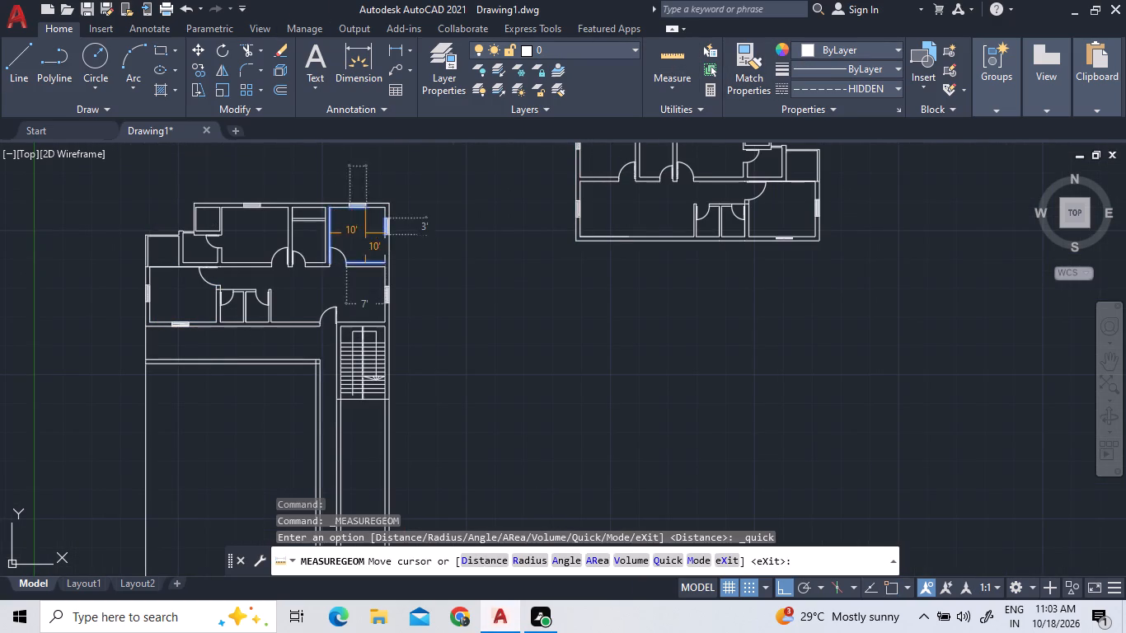
scroll(315, 228, up, 1)
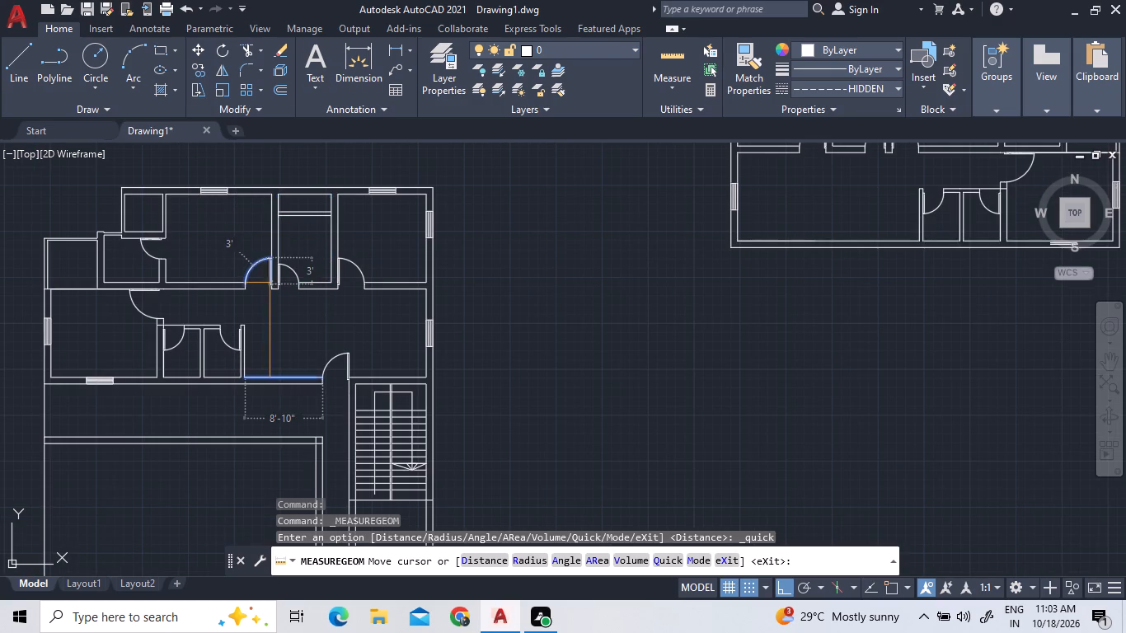
scroll(275, 264, down, 1)
scroll(269, 451, up, 2)
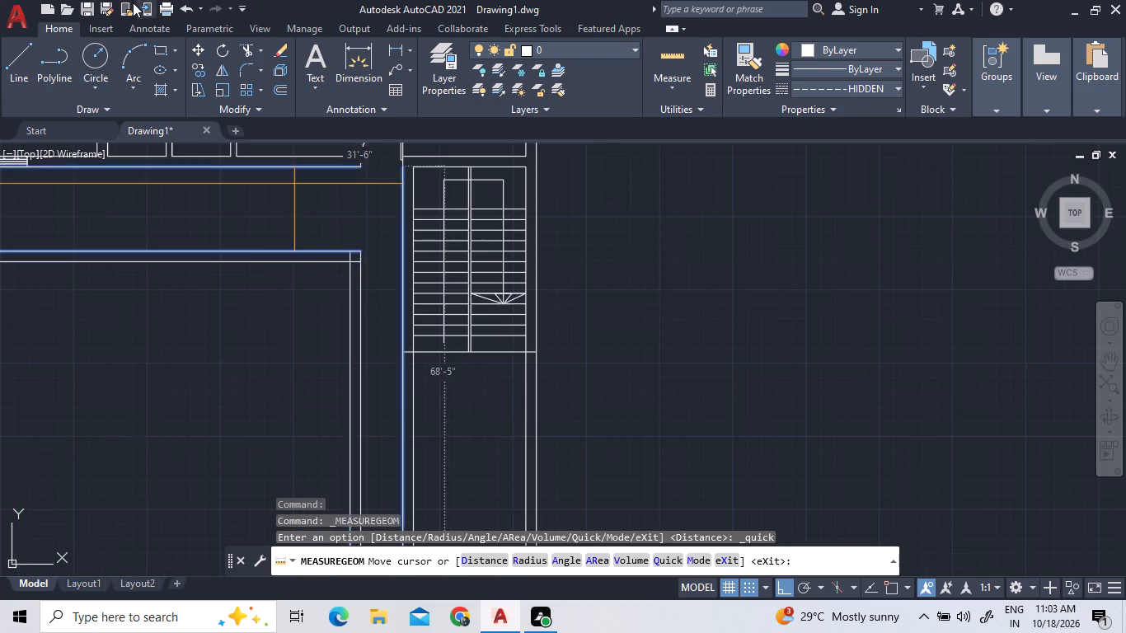
Offset the inner vertical wall line beside the passage 6' to the left.
double_click(283, 93)
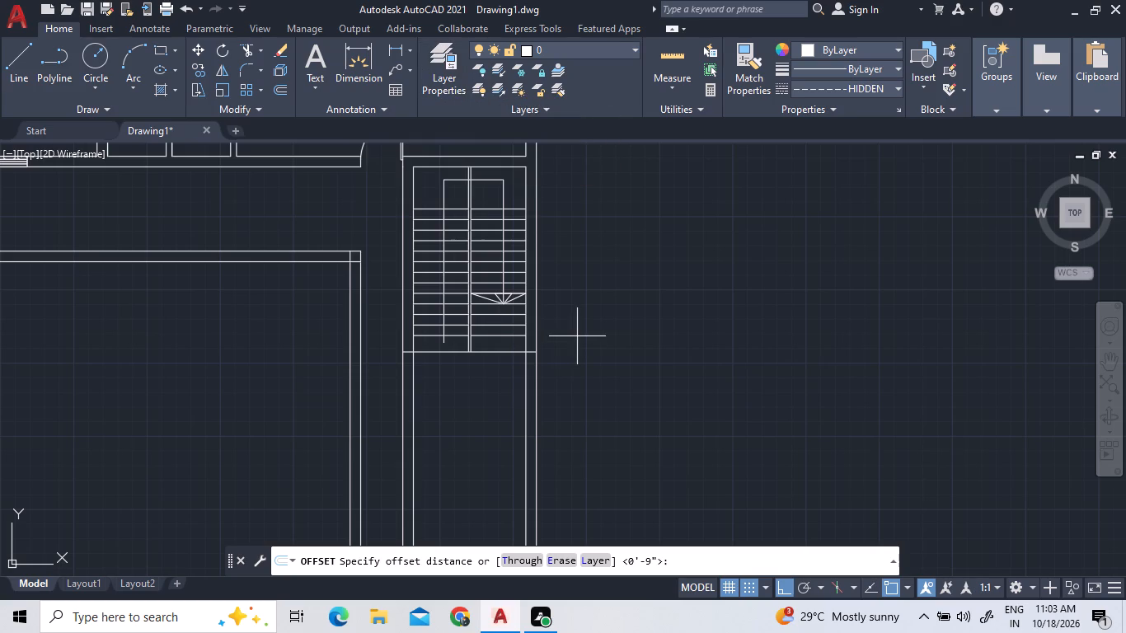
key(6)
key(apostrophe)
key(Return)
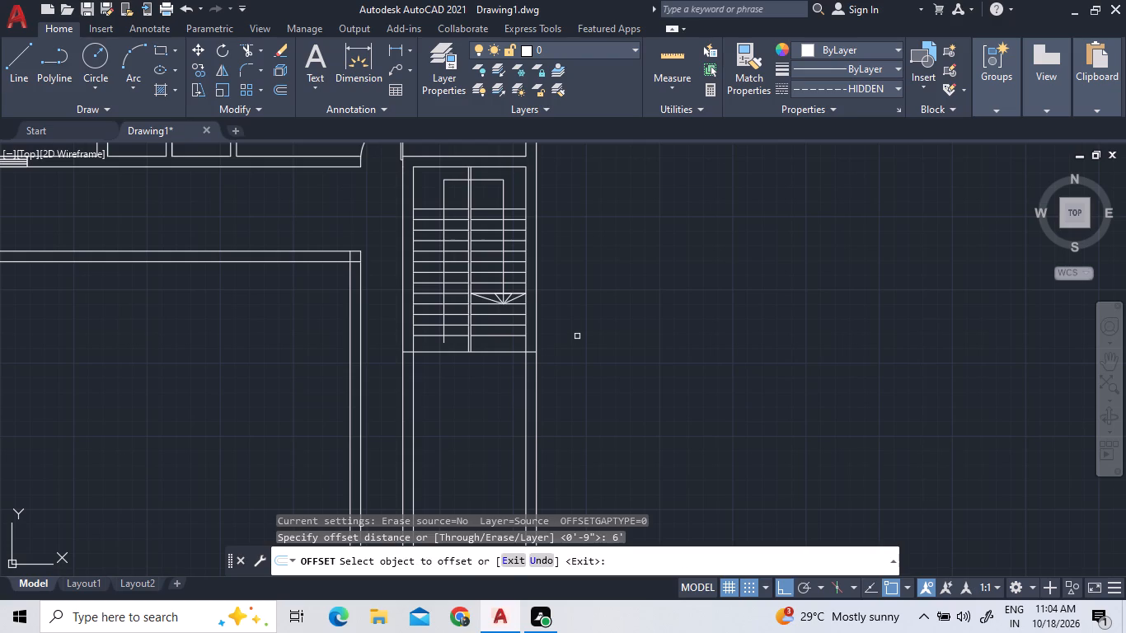
double_click(350, 388)
click(295, 390)
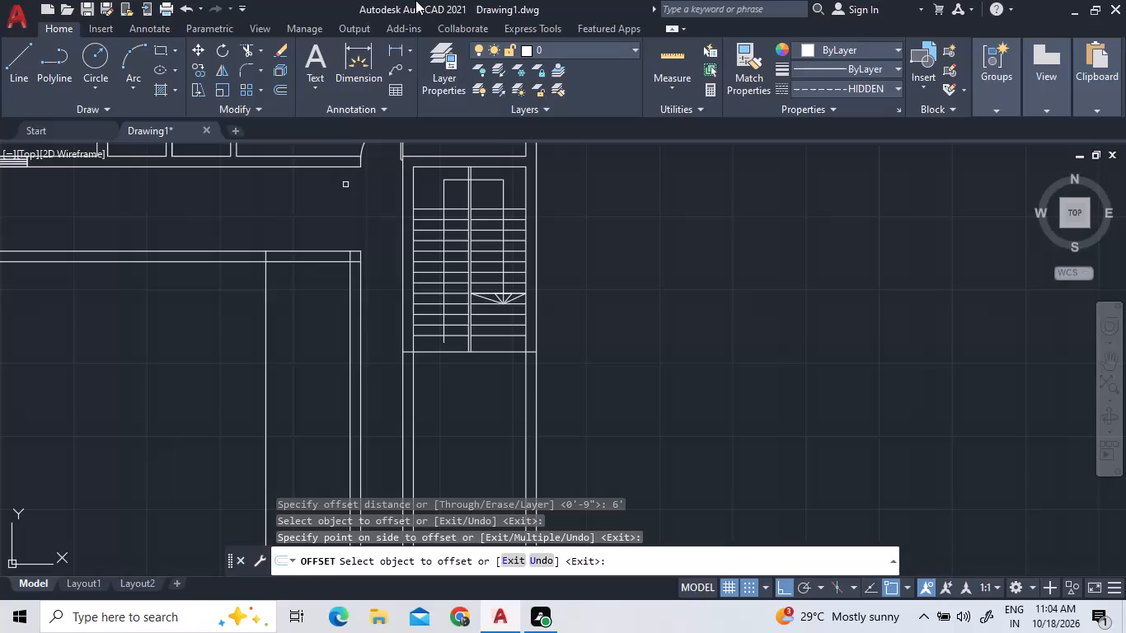
Offset the inner horizontal wall line of the lower area 7' downward.
click(283, 85)
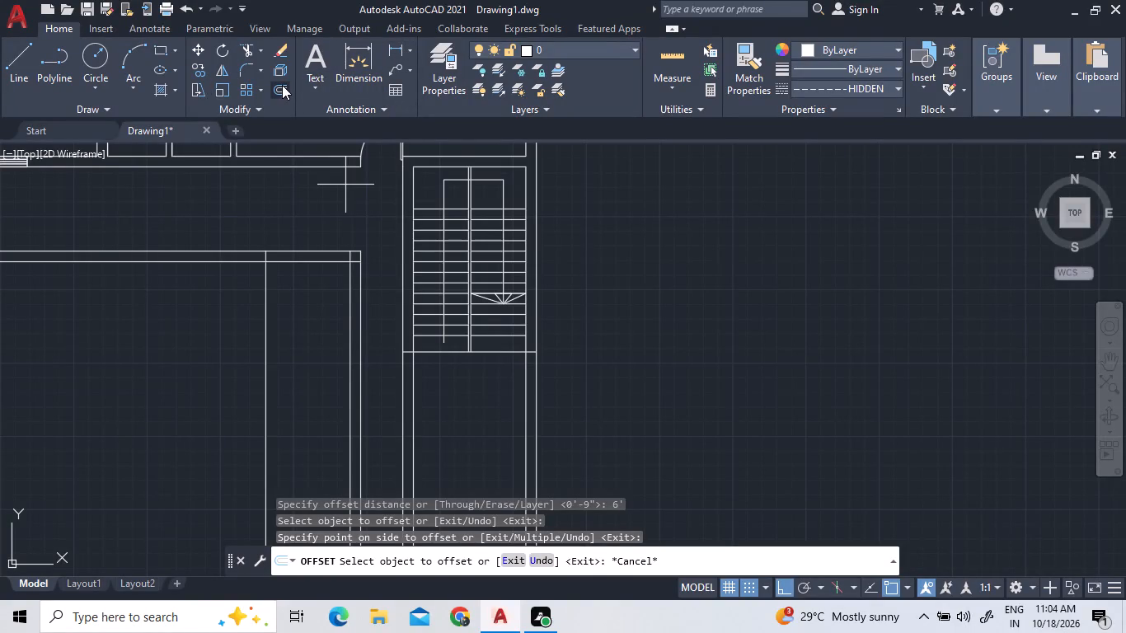
text(7')
key(Return)
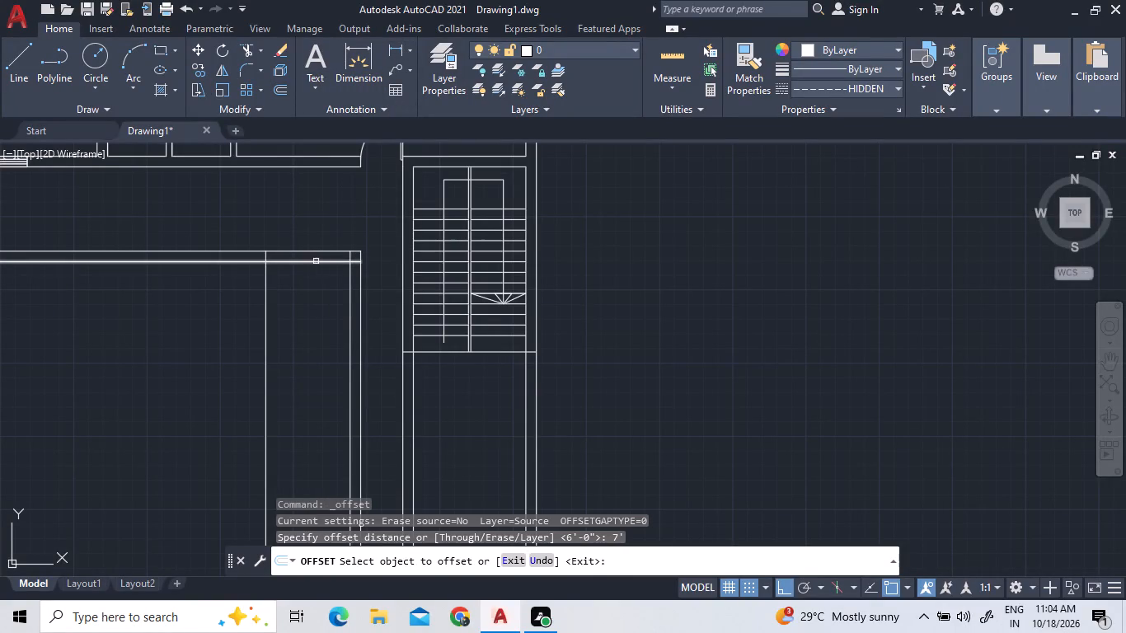
click(316, 260)
triple_click(314, 307)
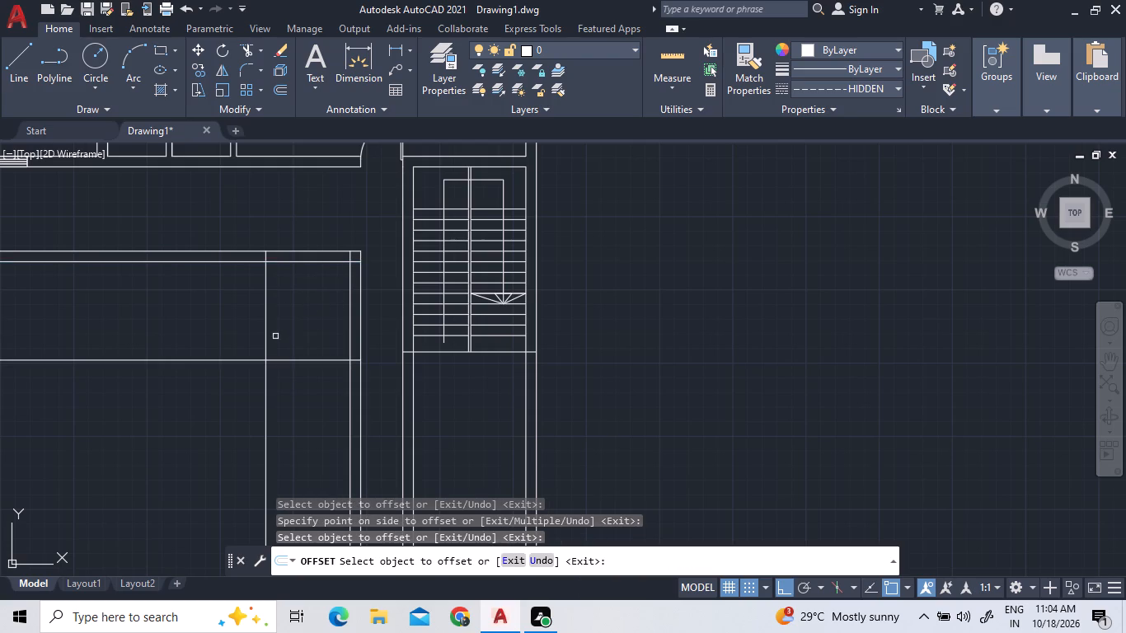
Offset the new vertical line to the left and the new horizontal line downward, each by 9", as wall thickness.
double_click(281, 90)
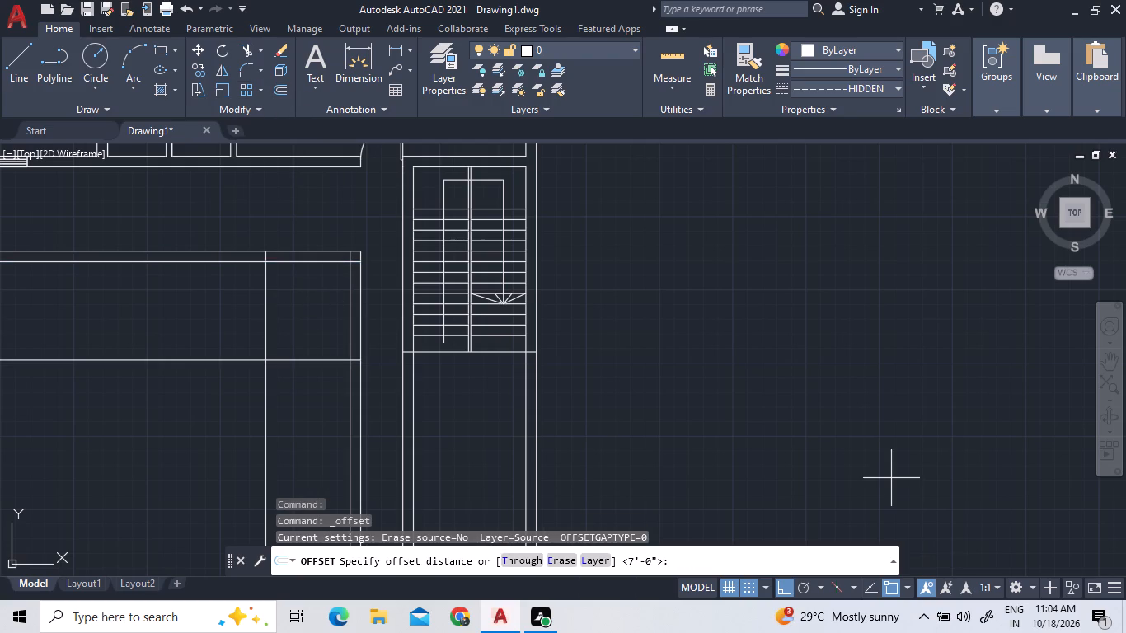
text(9")
key(Return)
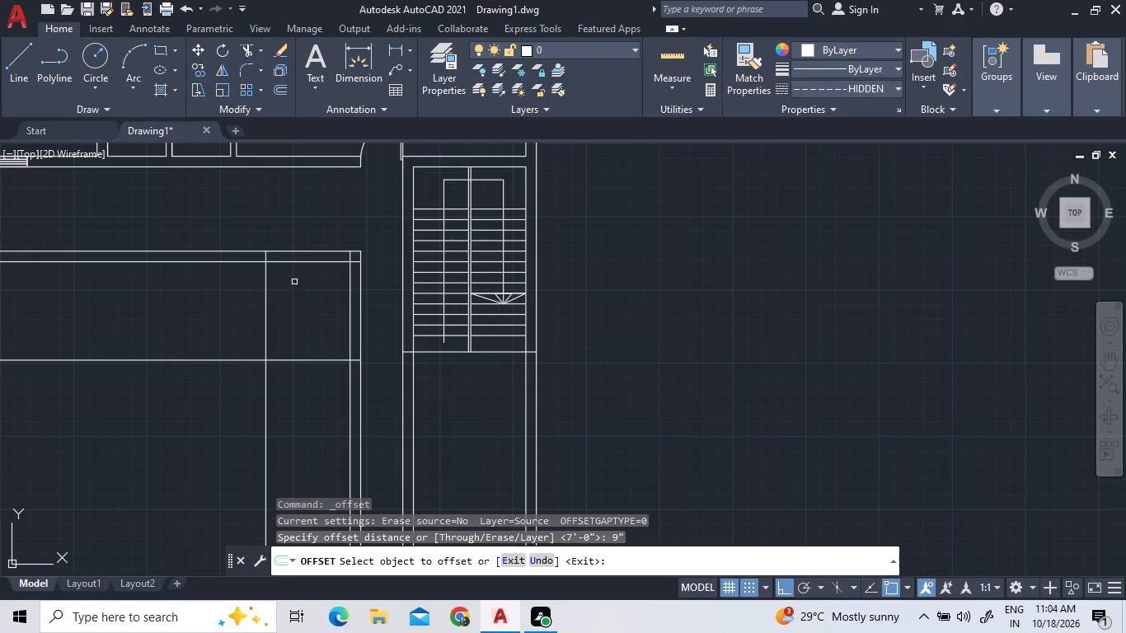
click(265, 301)
click(237, 309)
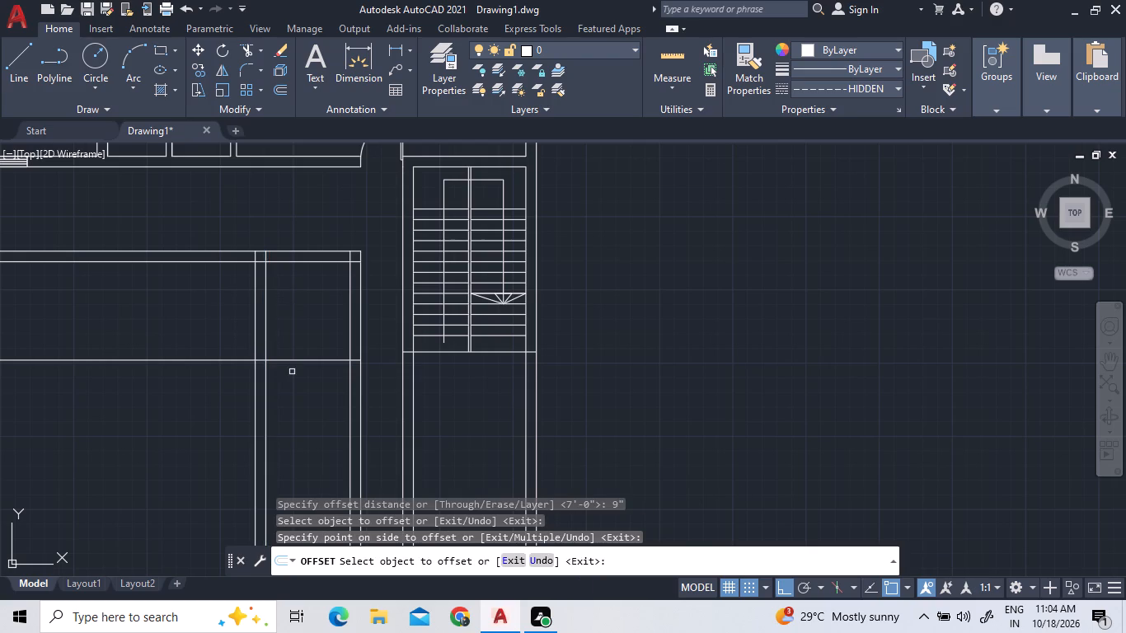
double_click(292, 359)
double_click(292, 406)
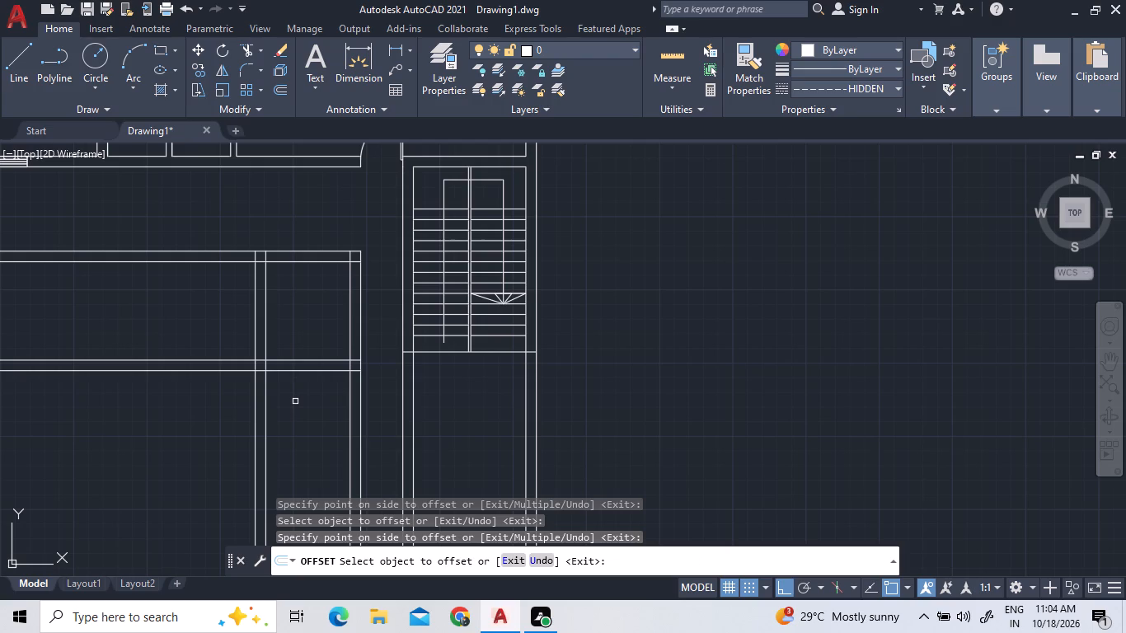
Trim the two new horizontal wall lines where they run left beyond the small room's new vertical wall.
scroll(295, 401, up, 1)
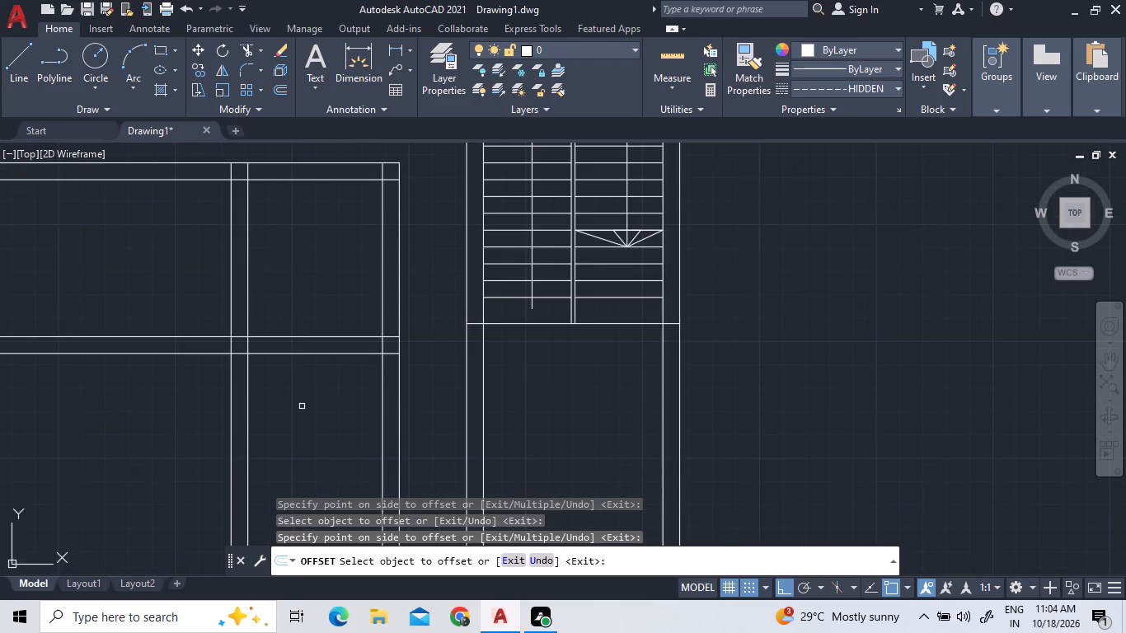
scroll(303, 411, down, 3)
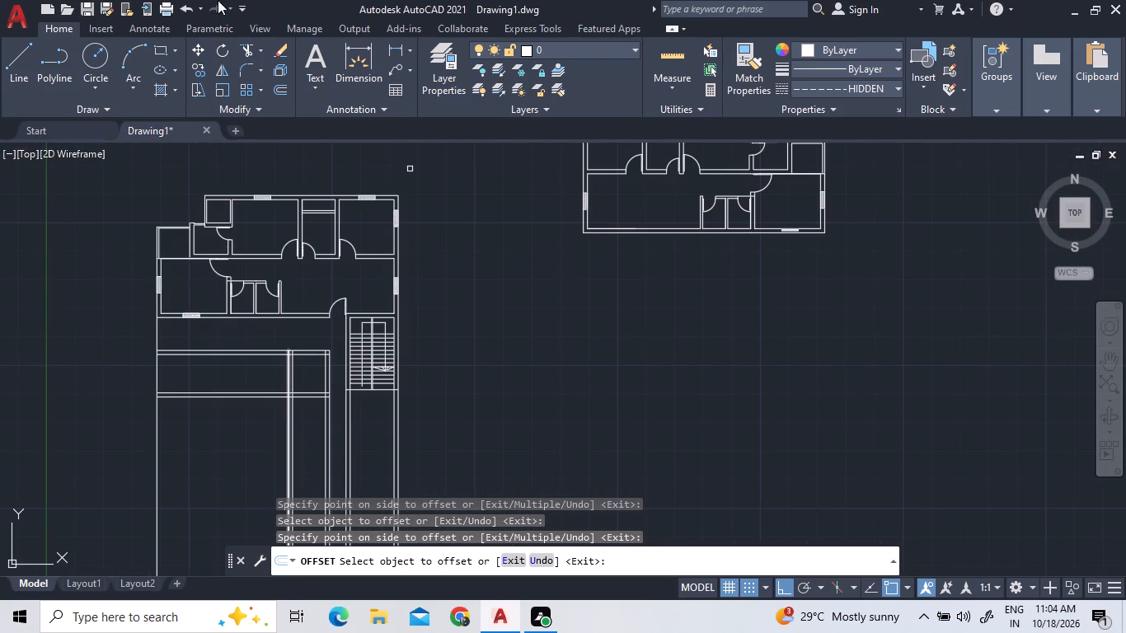
click(245, 52)
triple_click(264, 400)
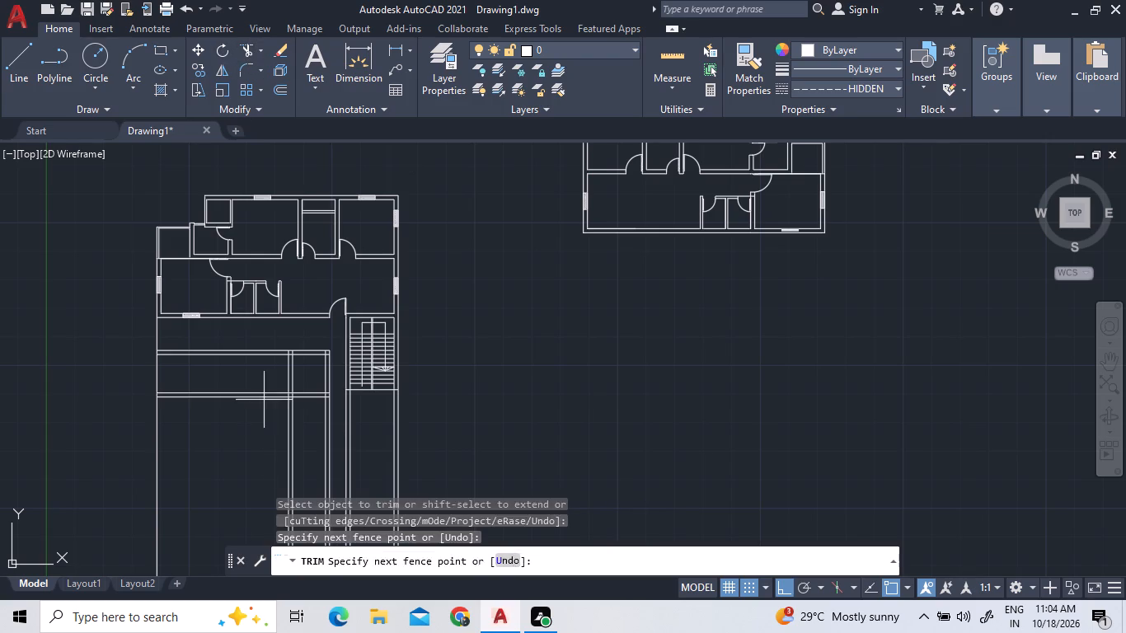
click(257, 386)
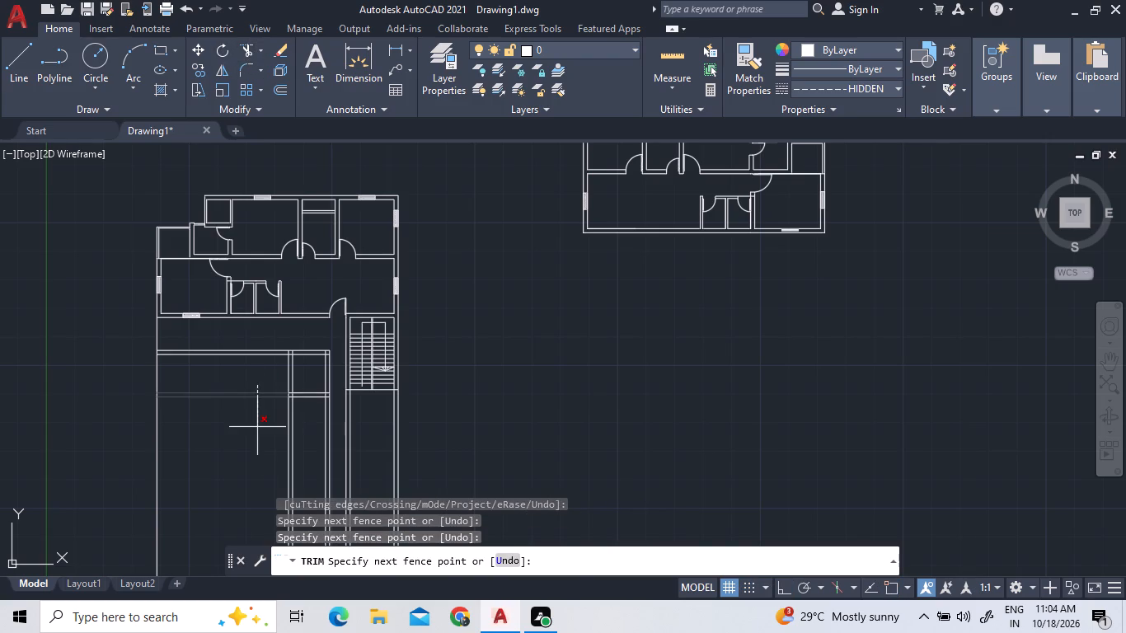
click(257, 427)
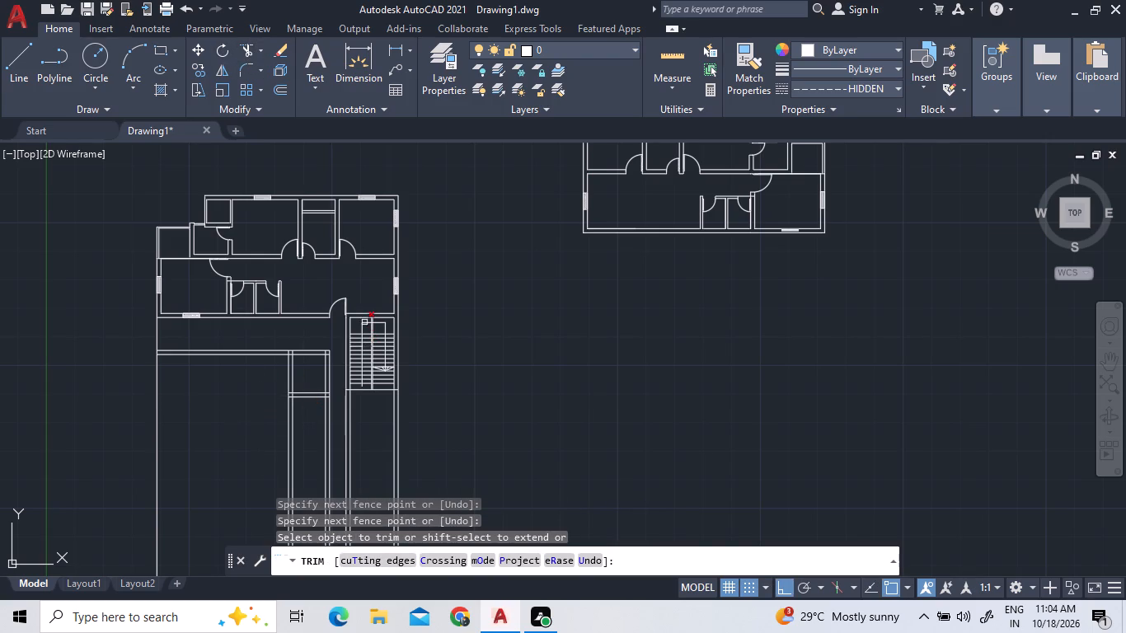
Trim the overlapping line pieces at the small room's upper-right corner and where its bottom wall meets the passage wall.
scroll(331, 369, up, 2)
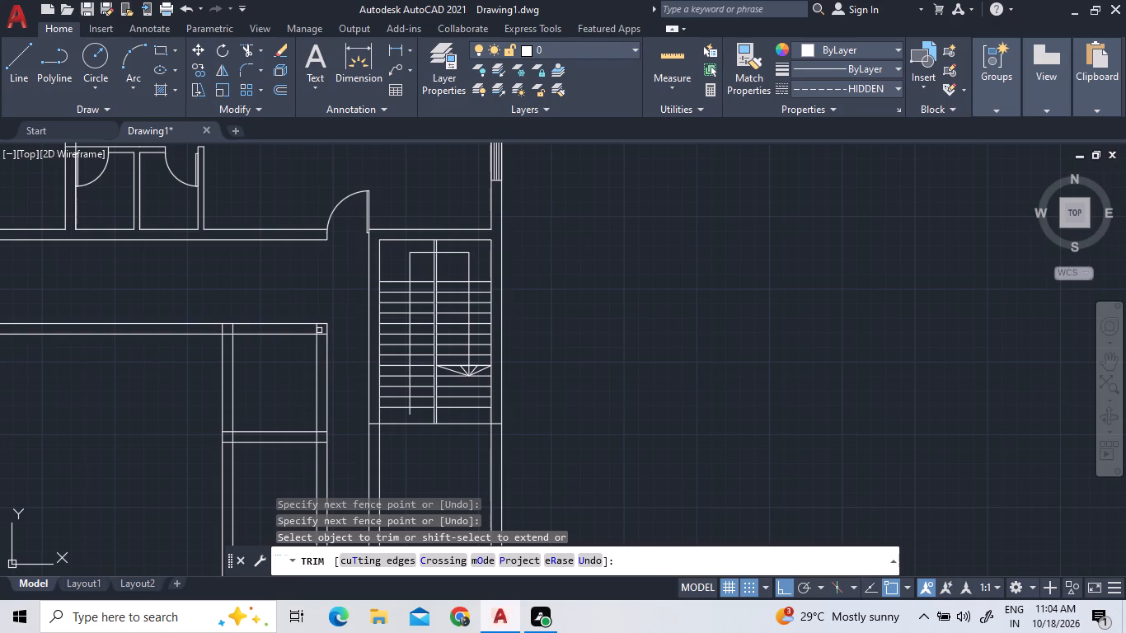
click(314, 329)
click(321, 333)
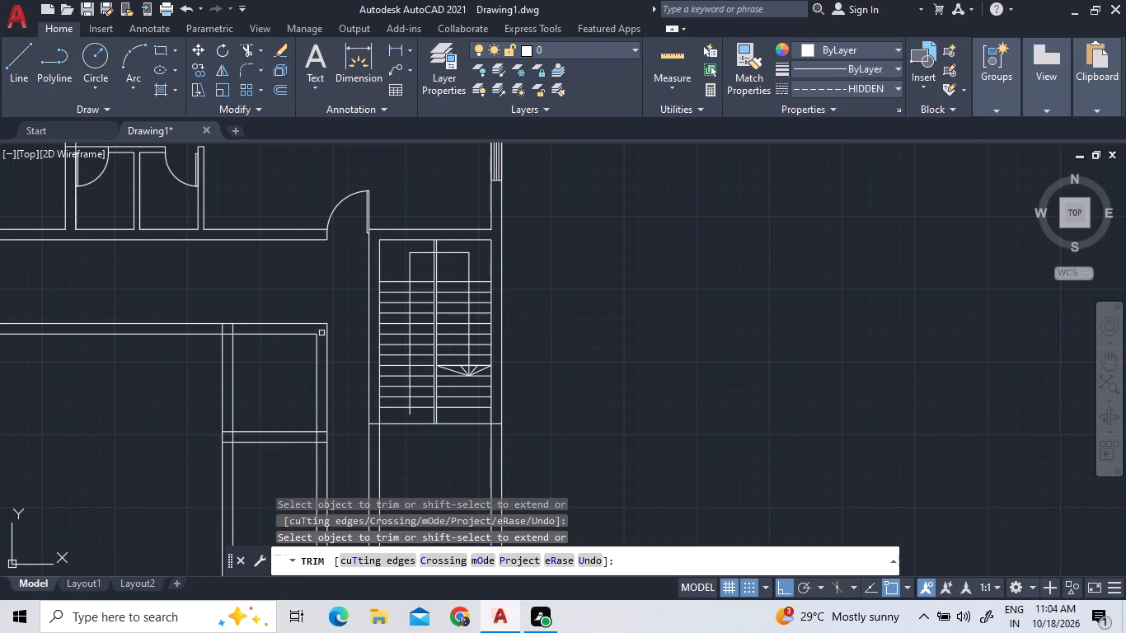
double_click(319, 436)
click(320, 429)
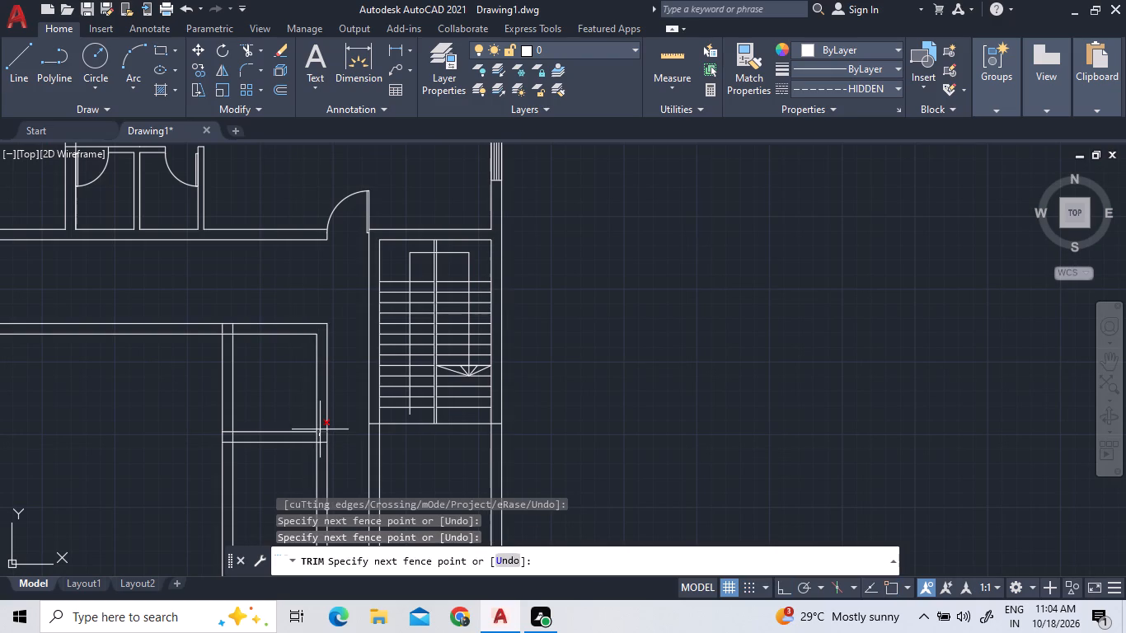
double_click(321, 439)
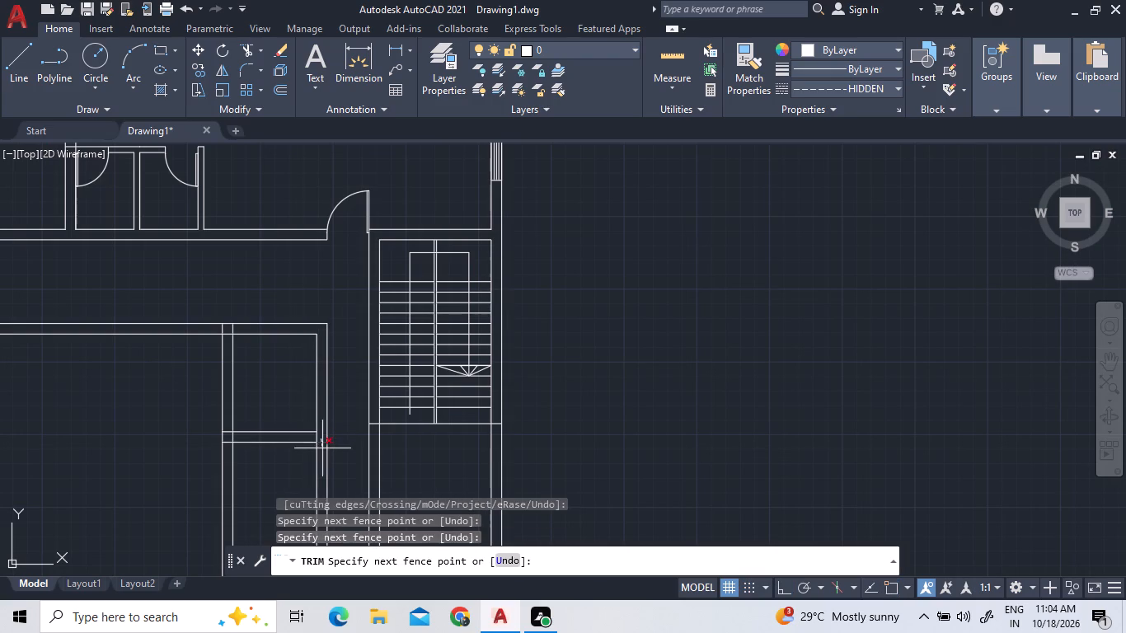
triple_click(322, 448)
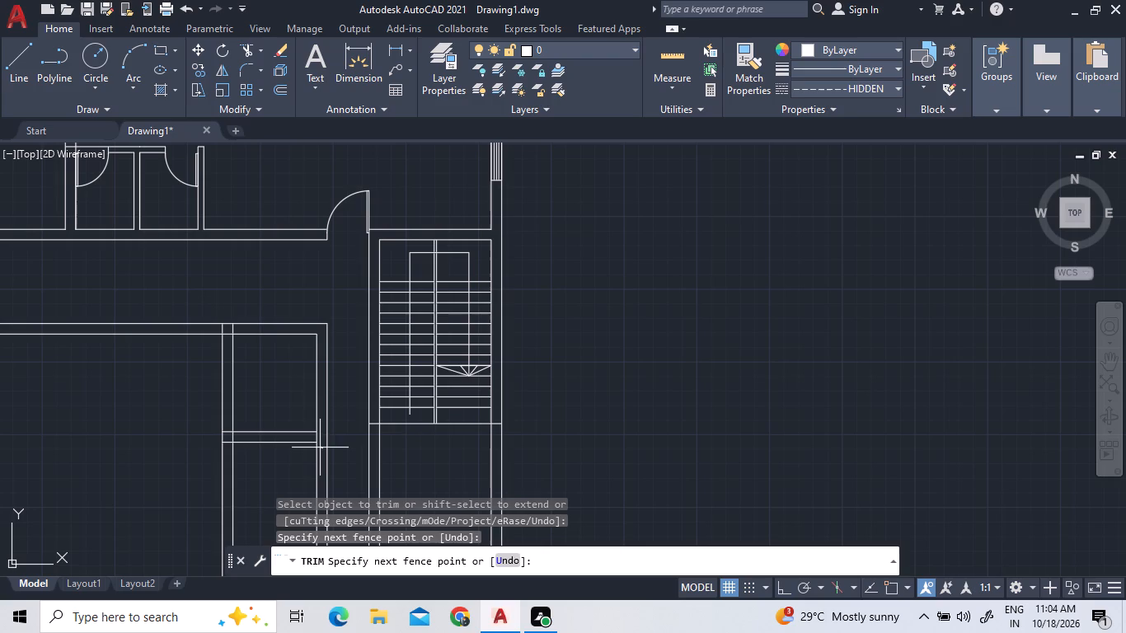
click(319, 446)
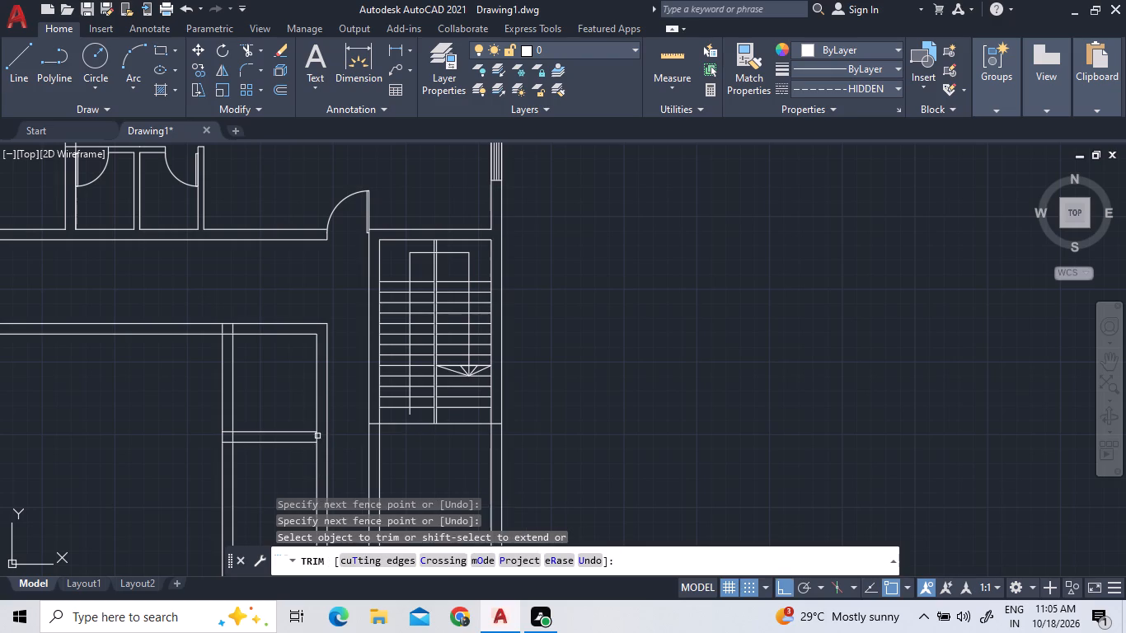
click(314, 437)
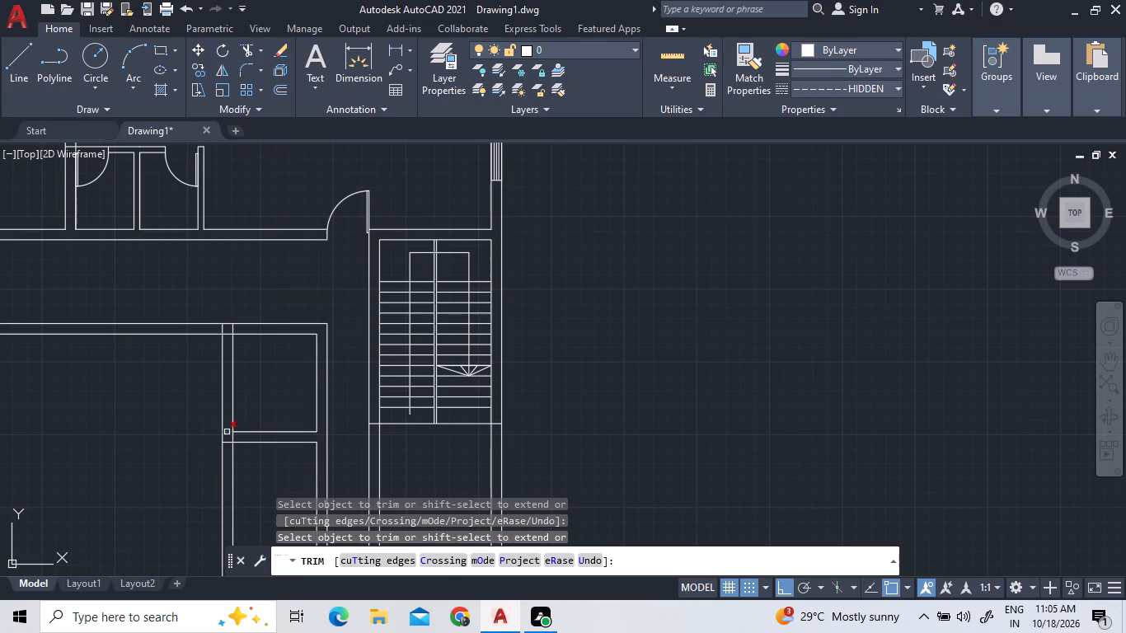
Trim the overlapping line pieces where the small room's left wall meets its bottom wall and the long horizontal wall.
click(227, 432)
double_click(228, 442)
click(231, 331)
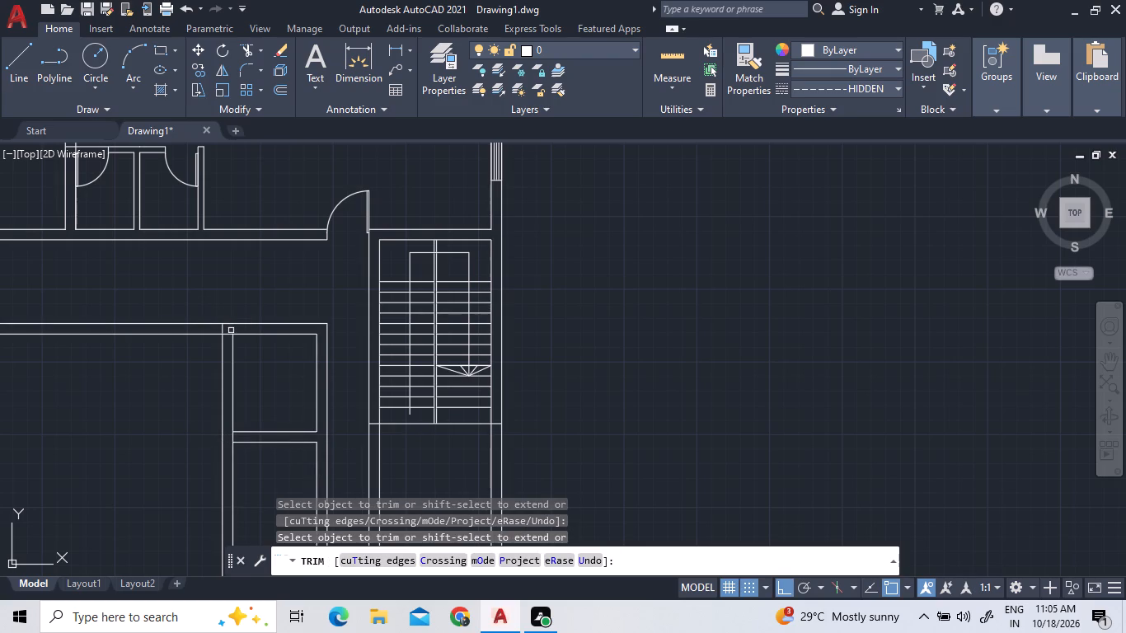
click(227, 333)
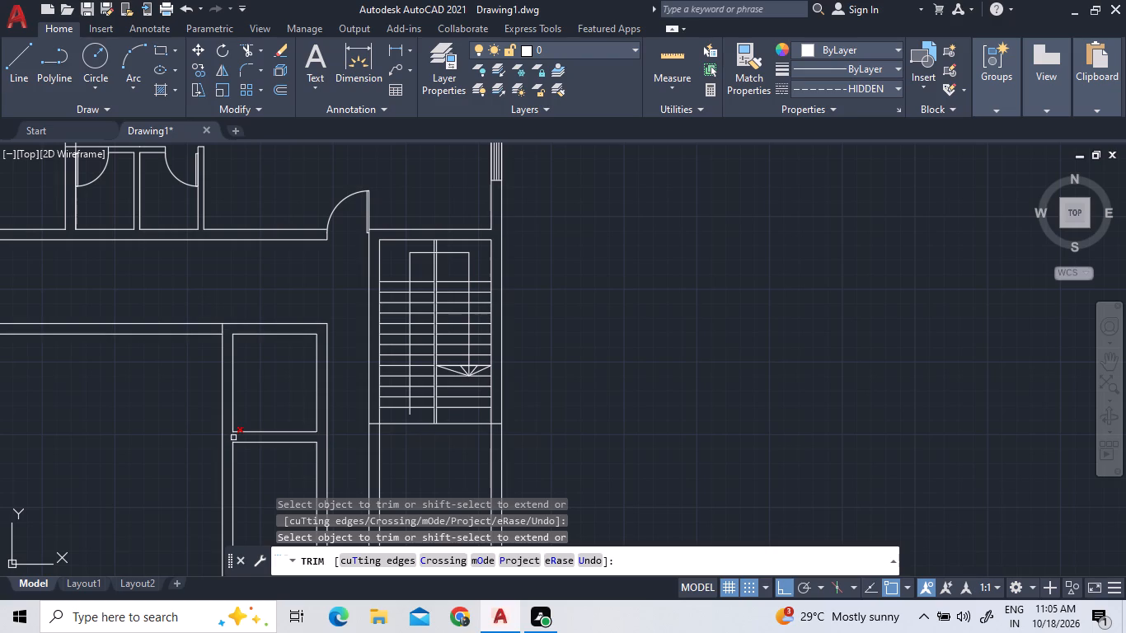
click(233, 438)
scroll(275, 401, down, 2)
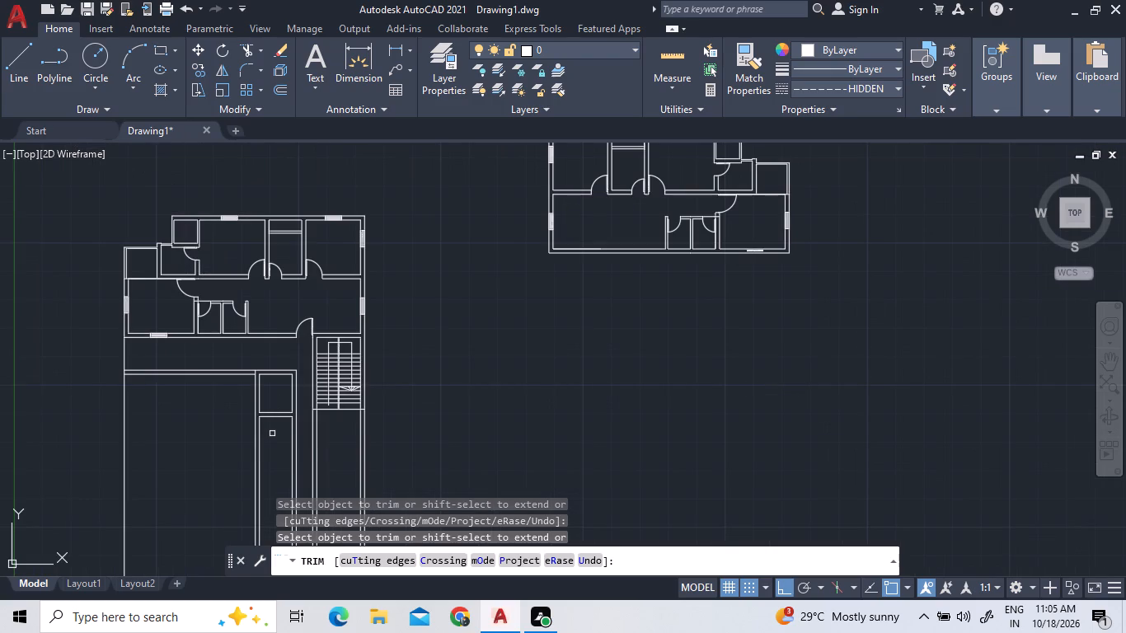
right_click(272, 448)
click(302, 222)
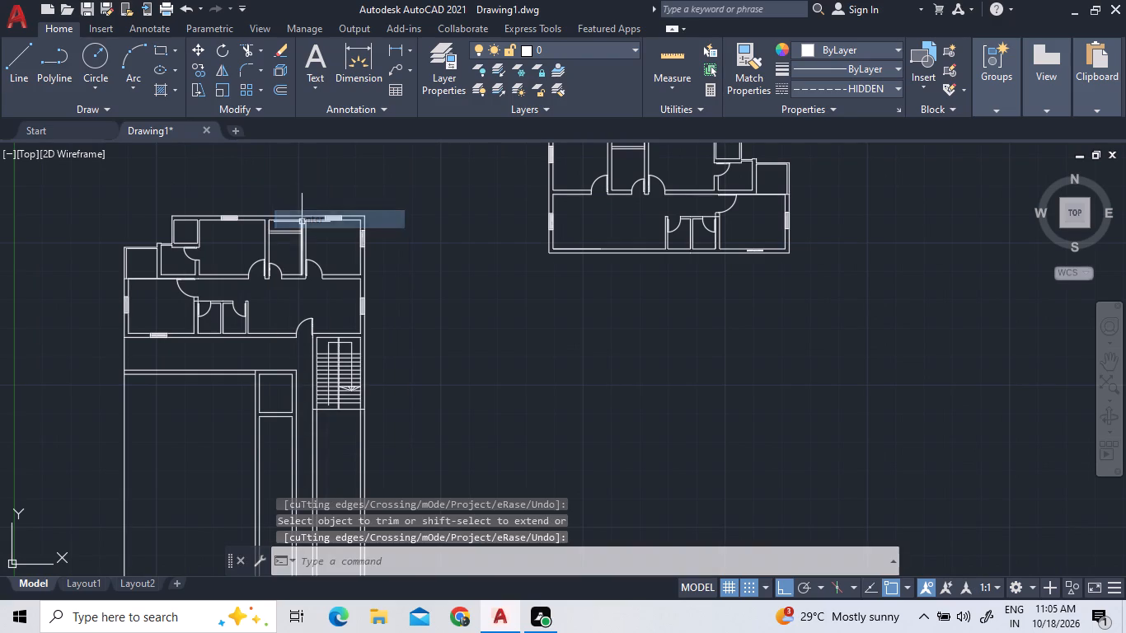
Trim the leftover piece of the left wall's outer line inside the long horizontal wall above the small room.
click(277, 92)
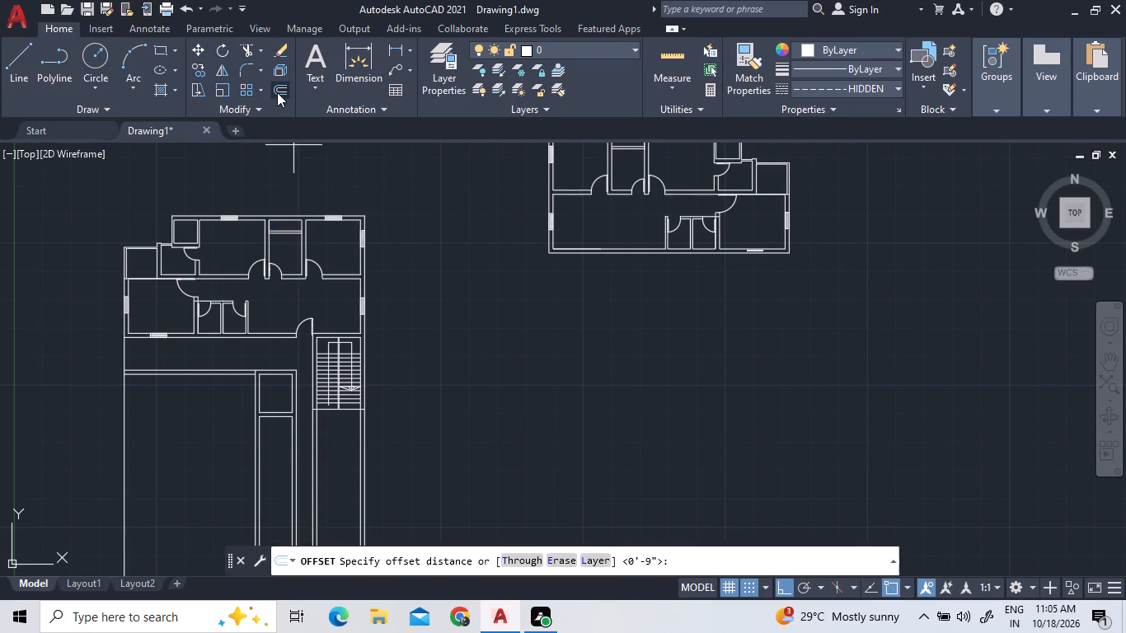
double_click(251, 53)
scroll(280, 367, up, 4)
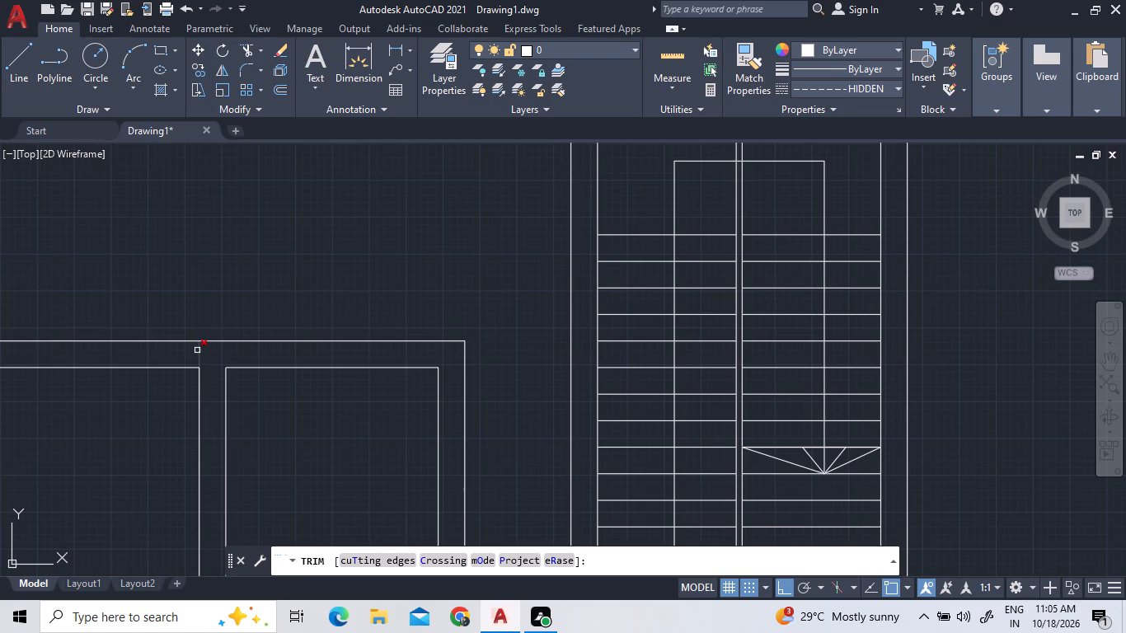
click(197, 350)
scroll(368, 284, down, 3)
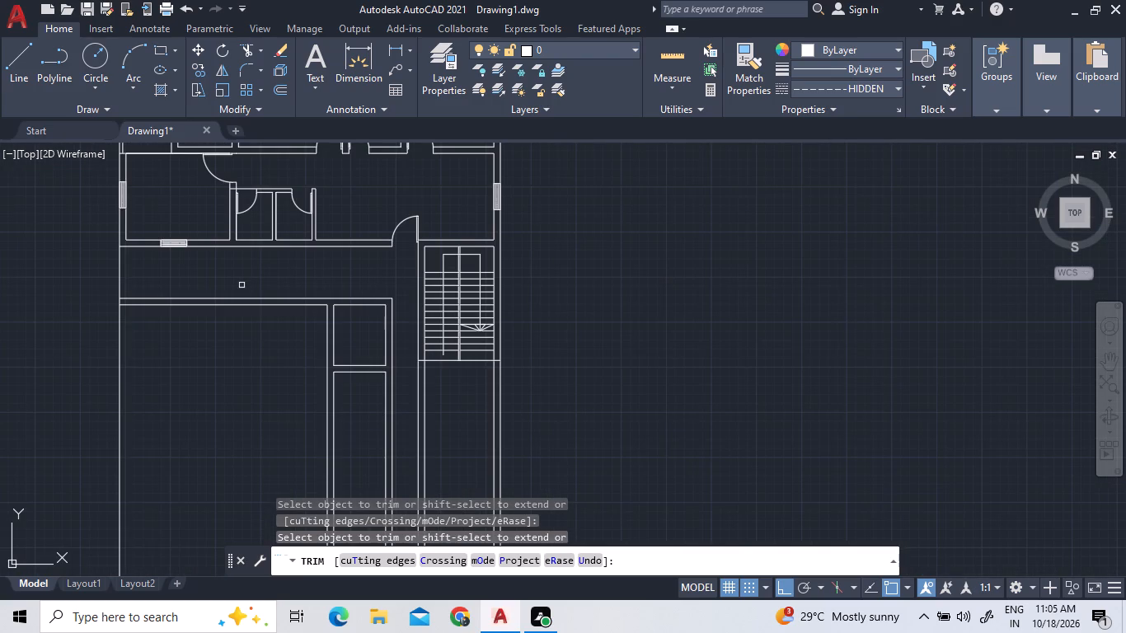
key(Escape)
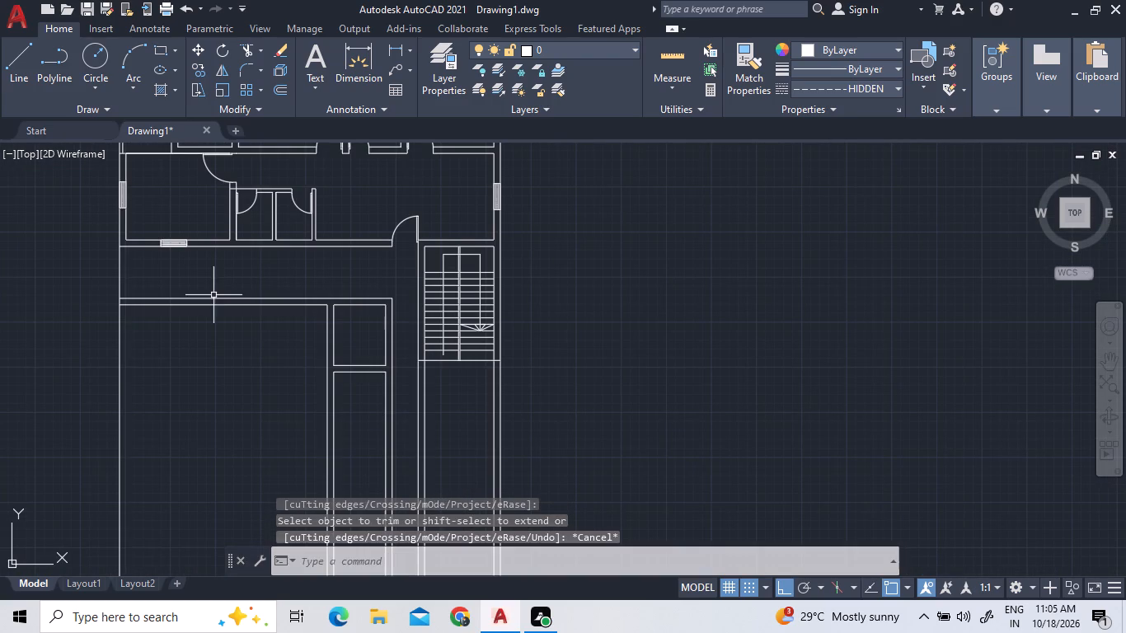
Offset the long horizontal wall's lower line 10' downward and the small room's outer left wall line 10' to the left.
double_click(277, 93)
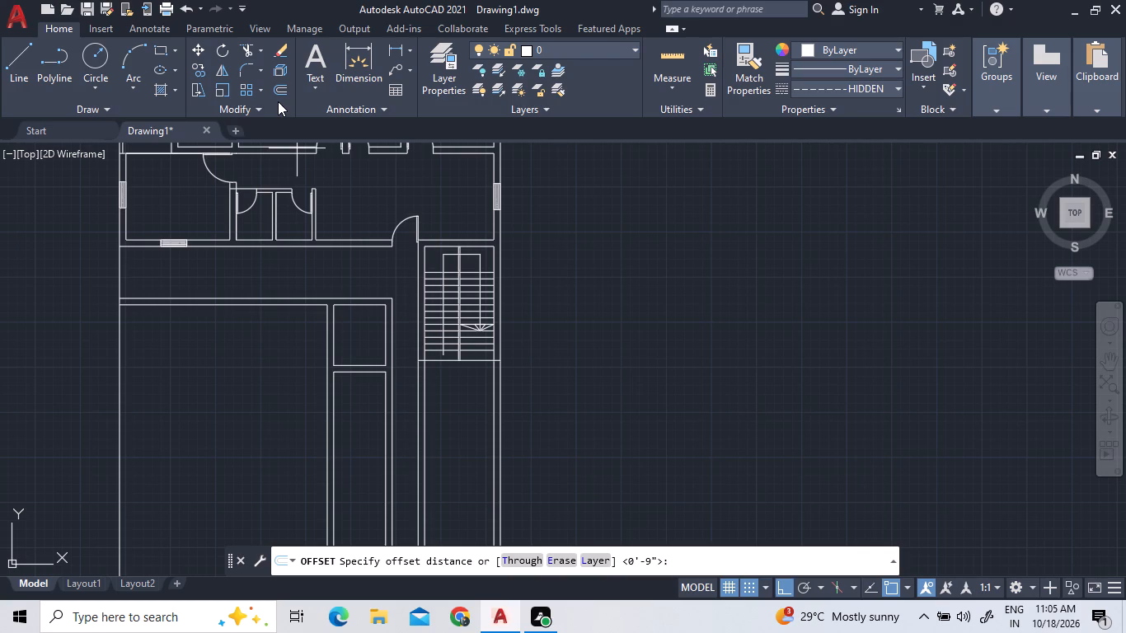
text(10)
key(apostrophe)
key(Return)
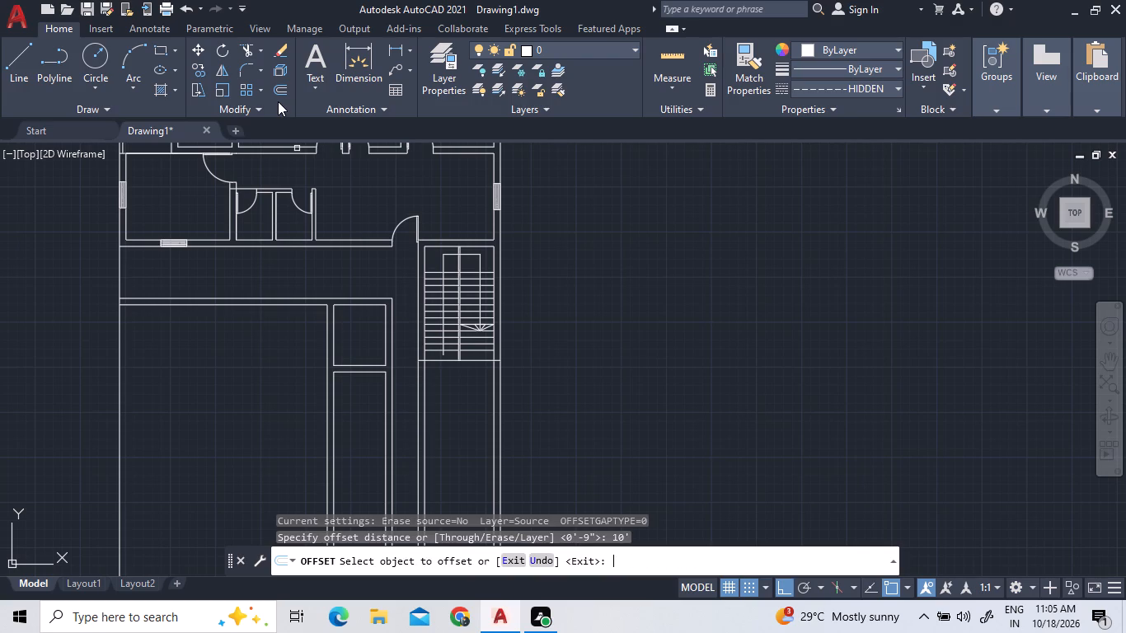
double_click(303, 304)
click(296, 379)
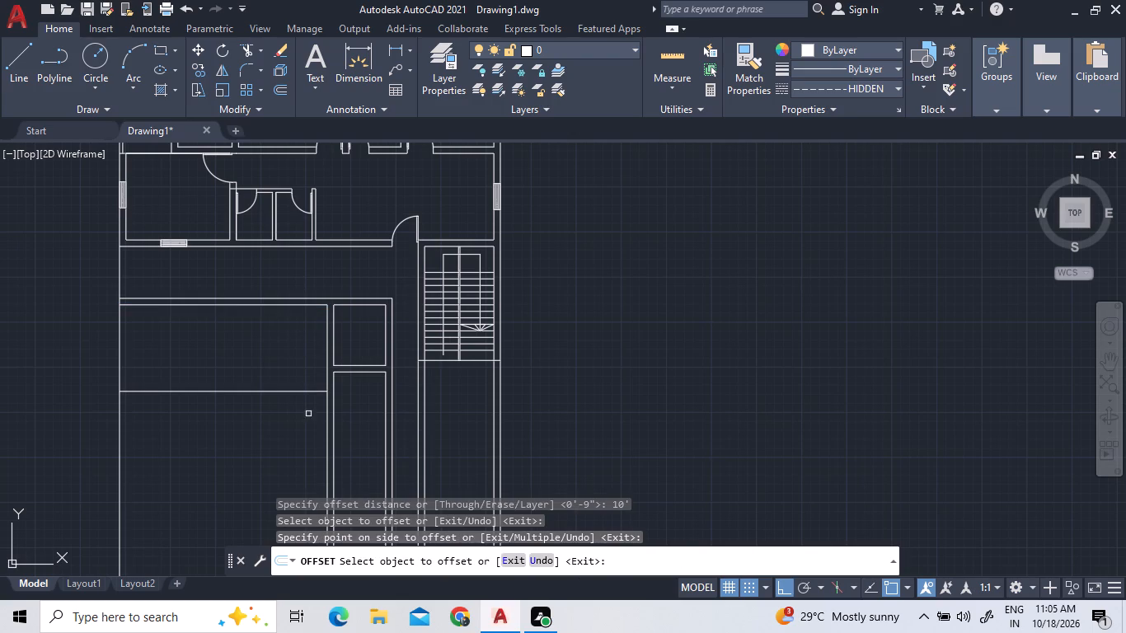
double_click(327, 429)
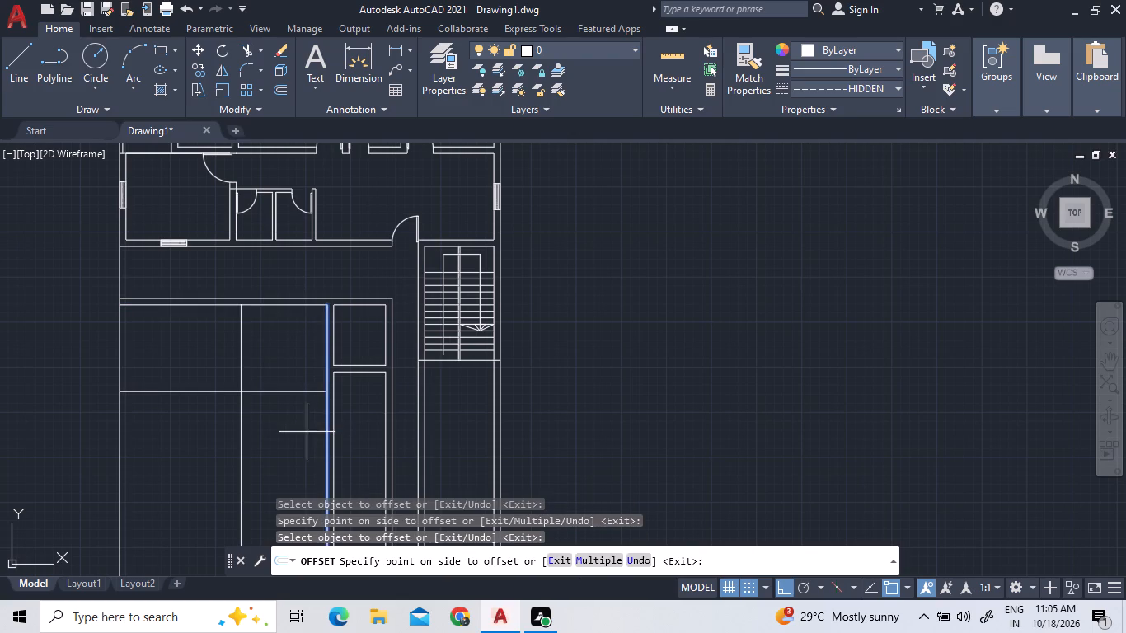
click(289, 435)
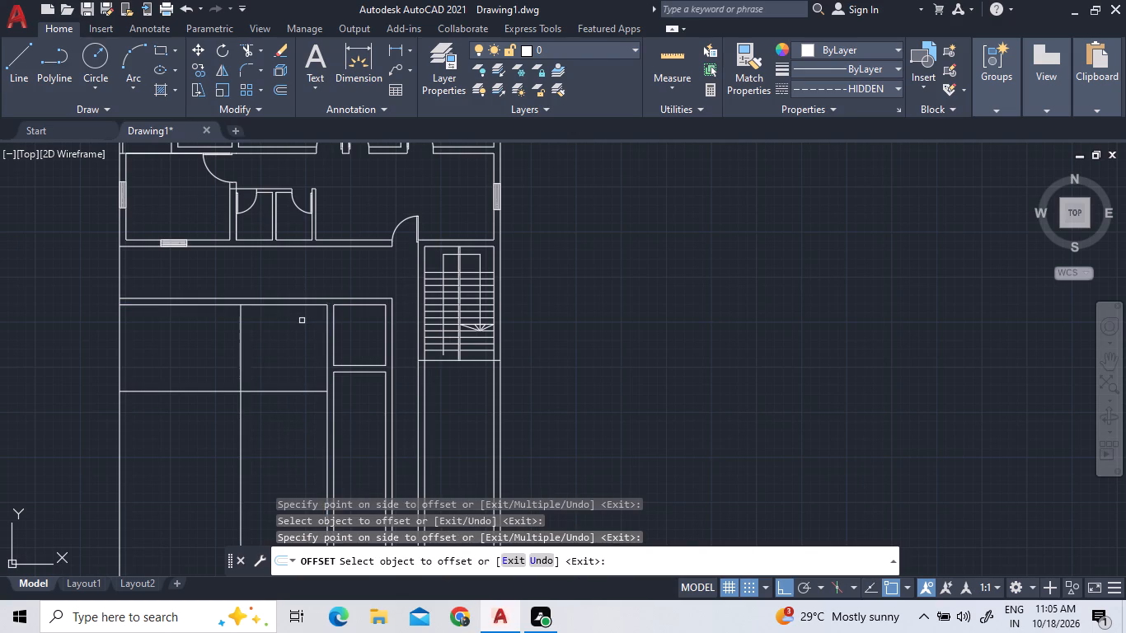
key(Escape)
key(Escape)
Offset the new vertical line 9" left, the new horizontal line 9" down and the plan's left outer line 9" inward.
key(o)
key(Return)
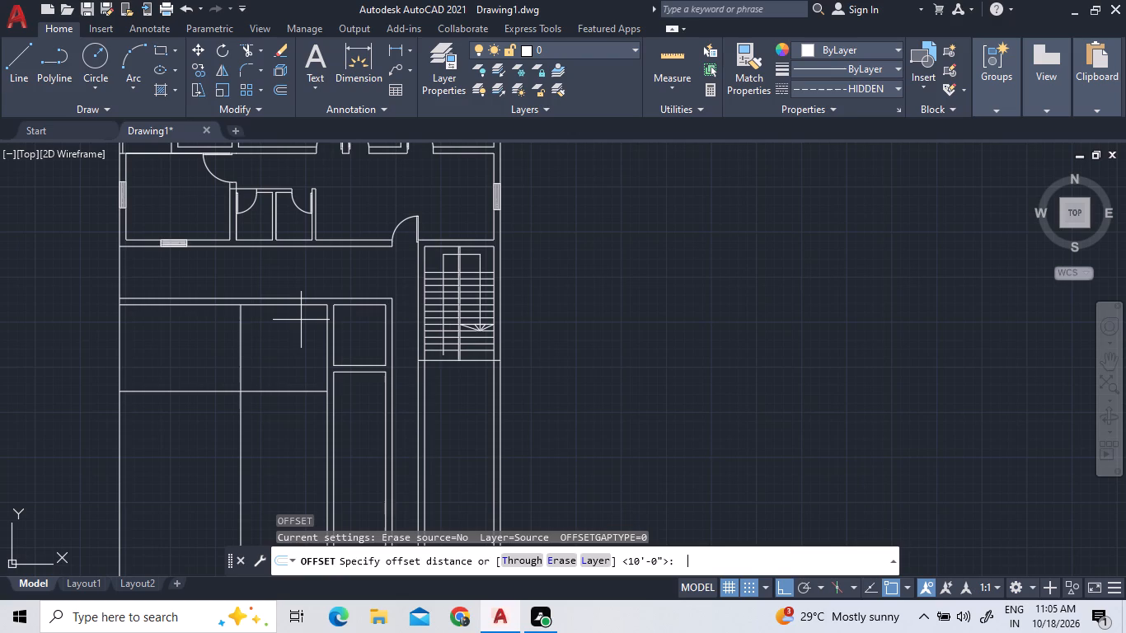
key(9)
key(shift+quotedbl)
key(Return)
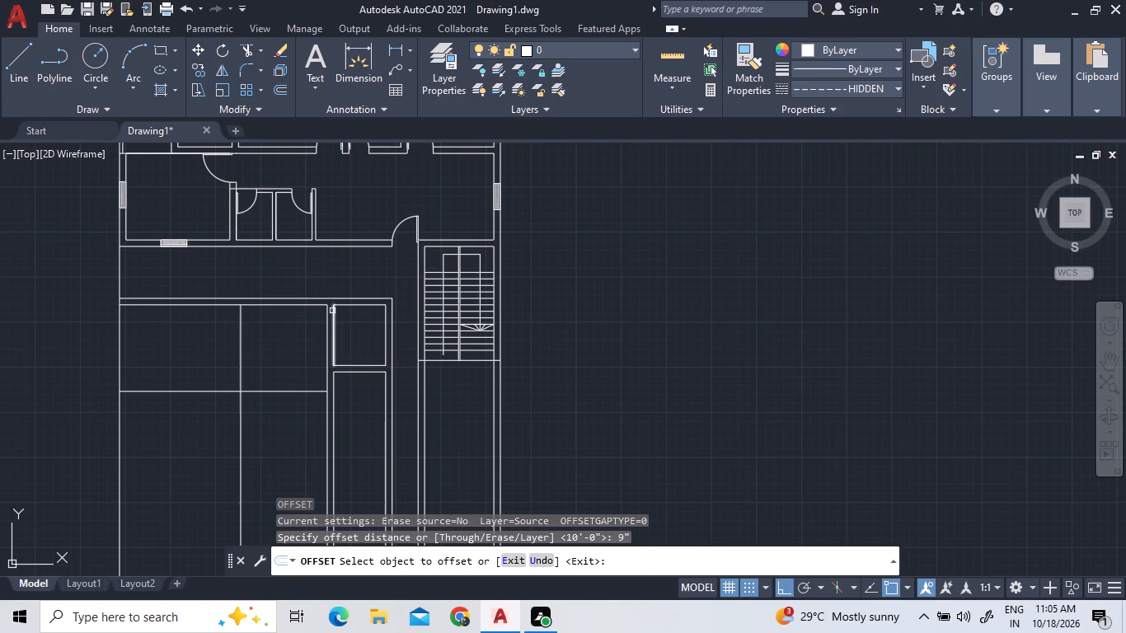
click(242, 346)
double_click(222, 347)
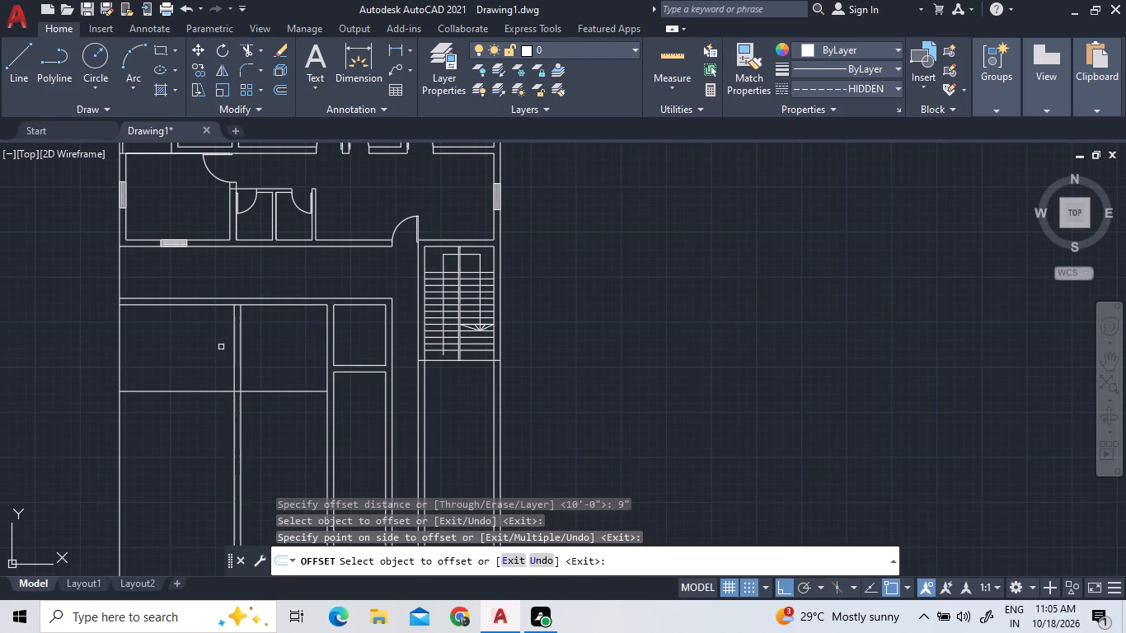
double_click(262, 391)
click(260, 417)
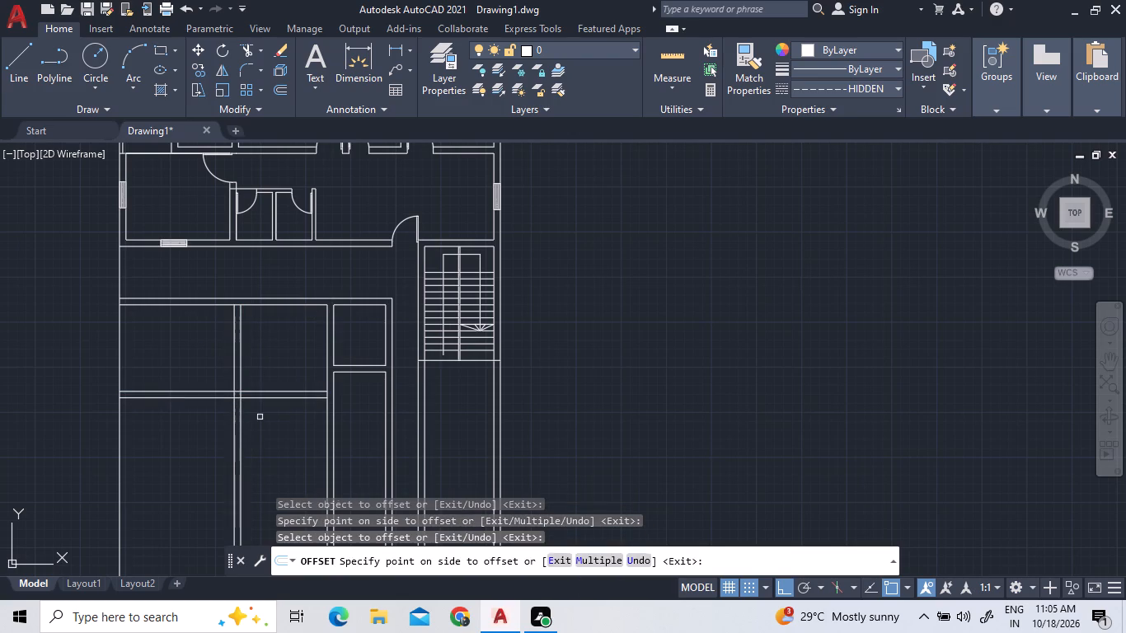
double_click(119, 363)
triple_click(139, 368)
right_click(170, 359)
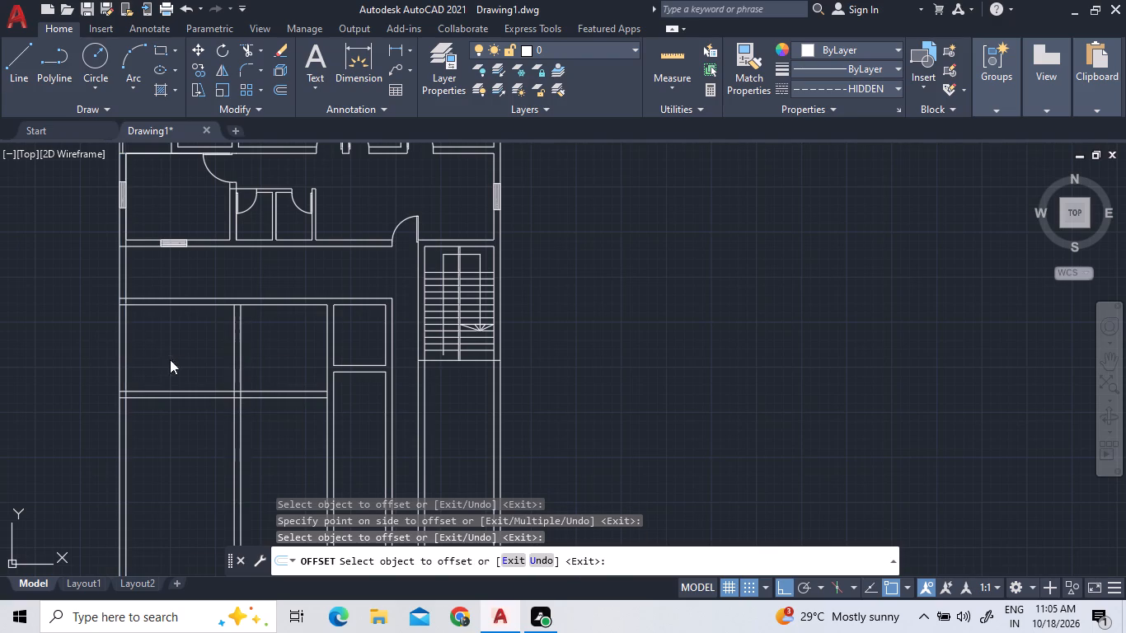
click(175, 365)
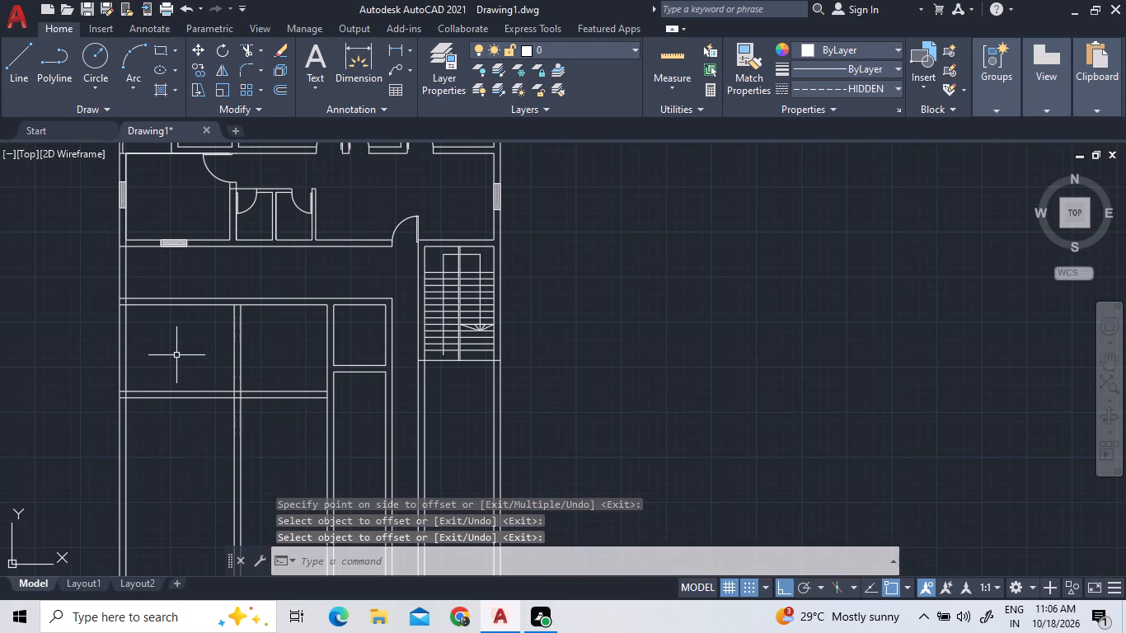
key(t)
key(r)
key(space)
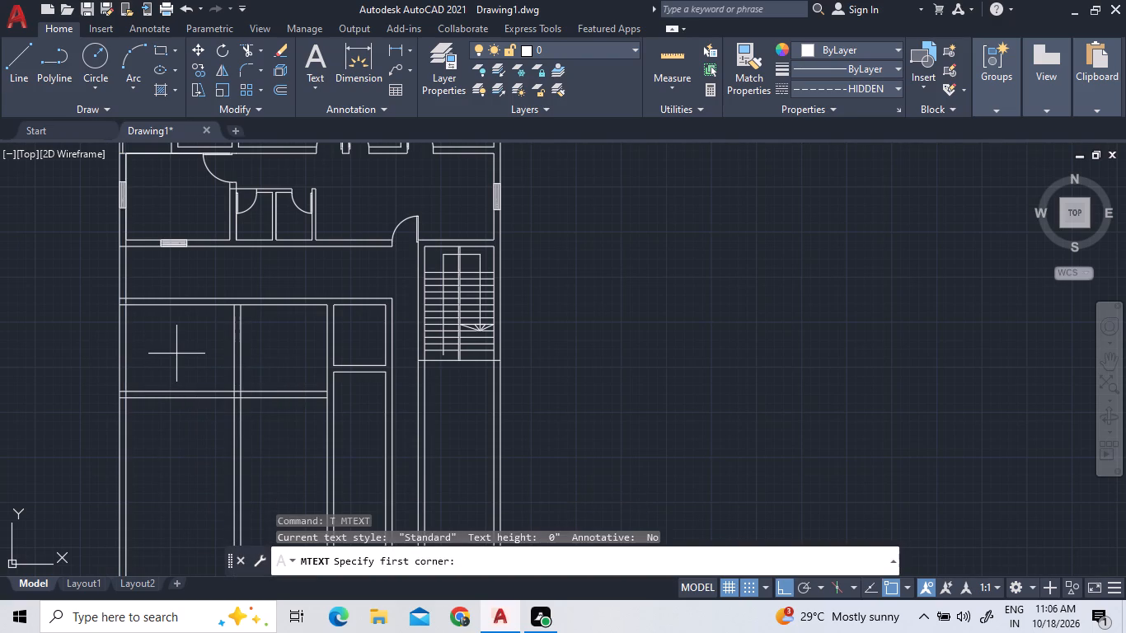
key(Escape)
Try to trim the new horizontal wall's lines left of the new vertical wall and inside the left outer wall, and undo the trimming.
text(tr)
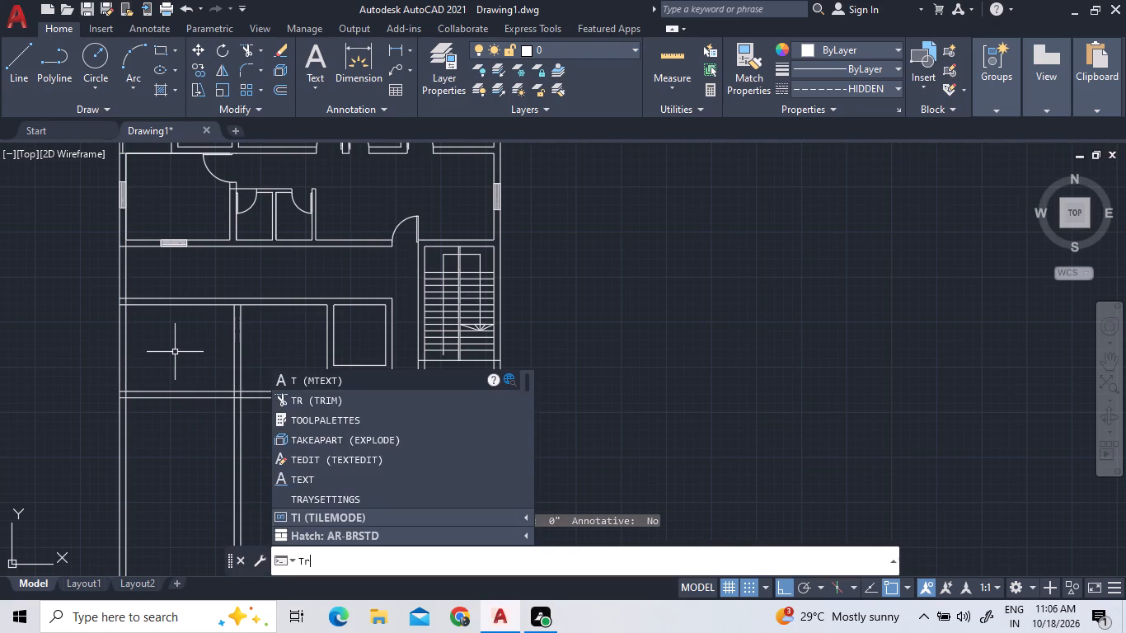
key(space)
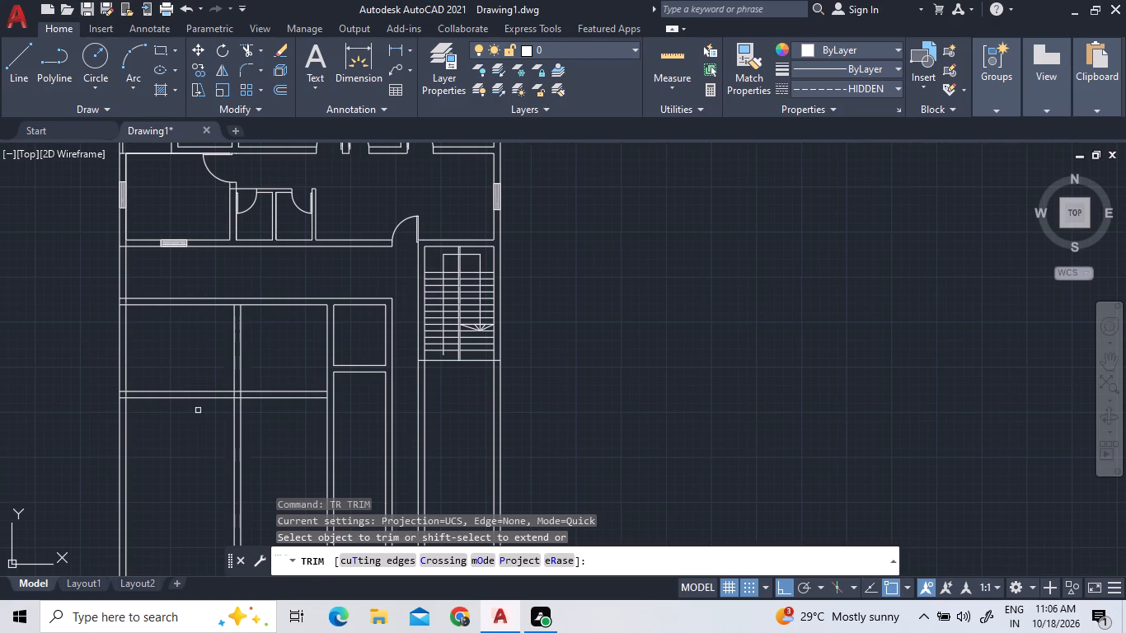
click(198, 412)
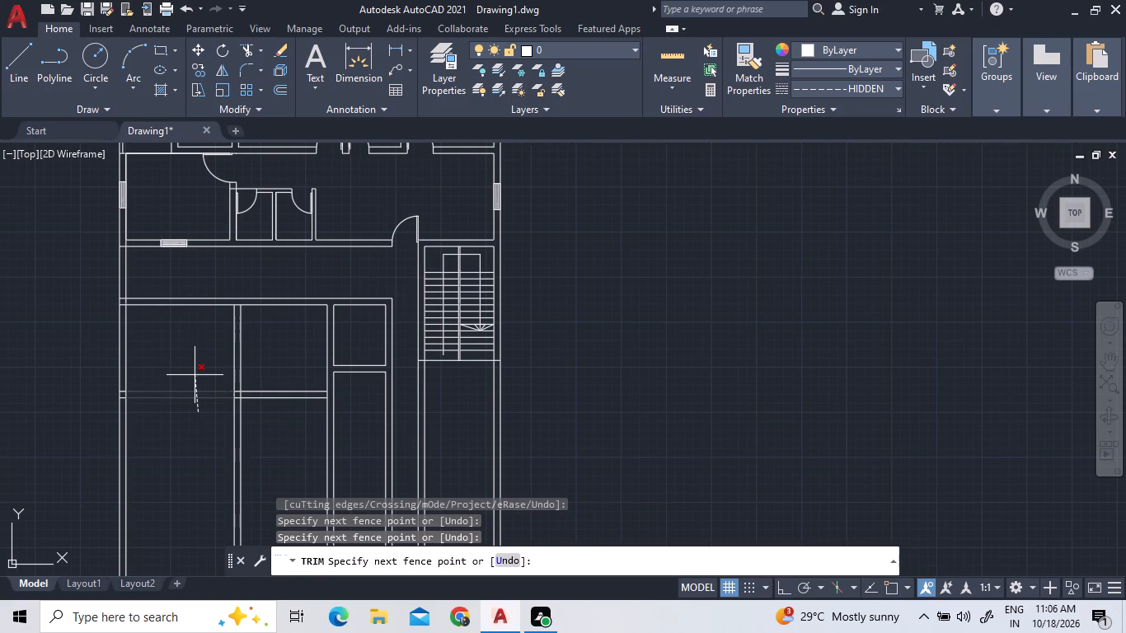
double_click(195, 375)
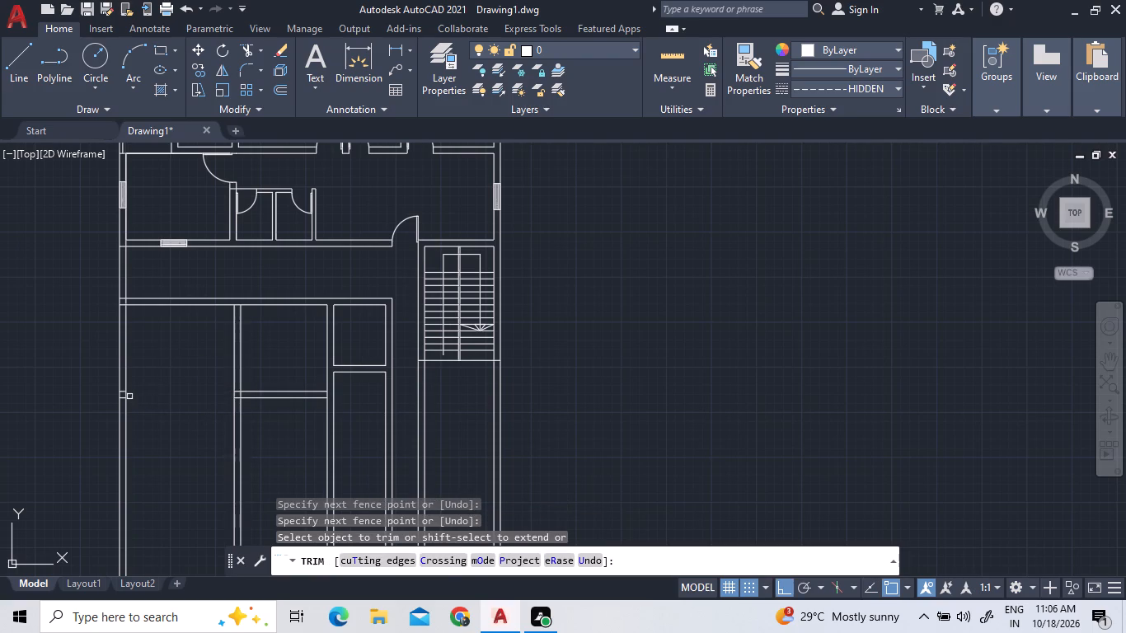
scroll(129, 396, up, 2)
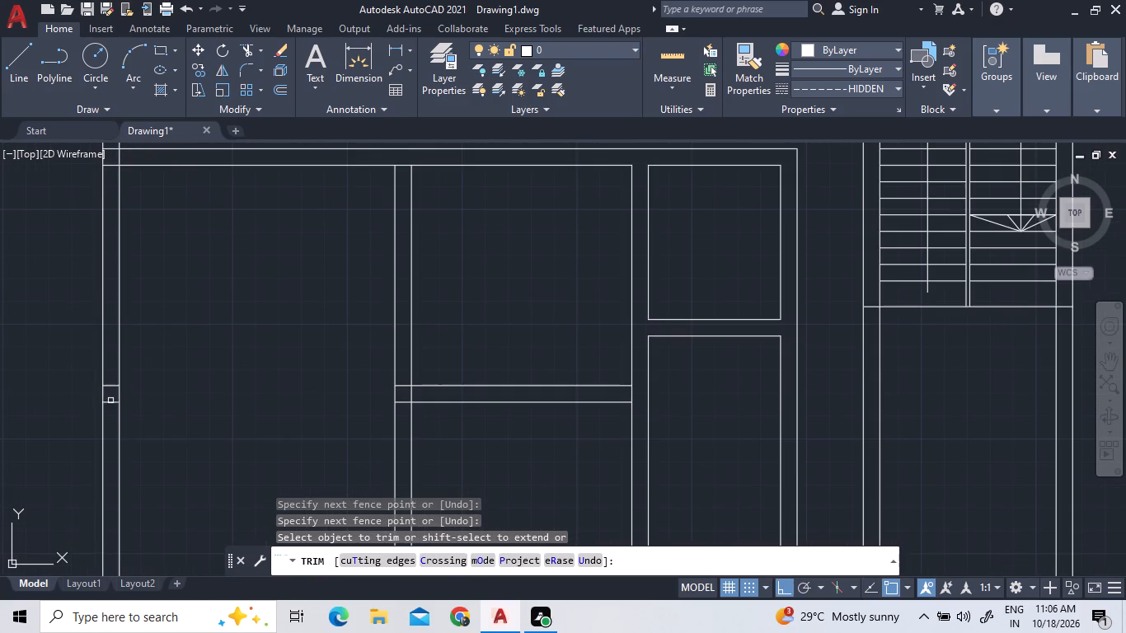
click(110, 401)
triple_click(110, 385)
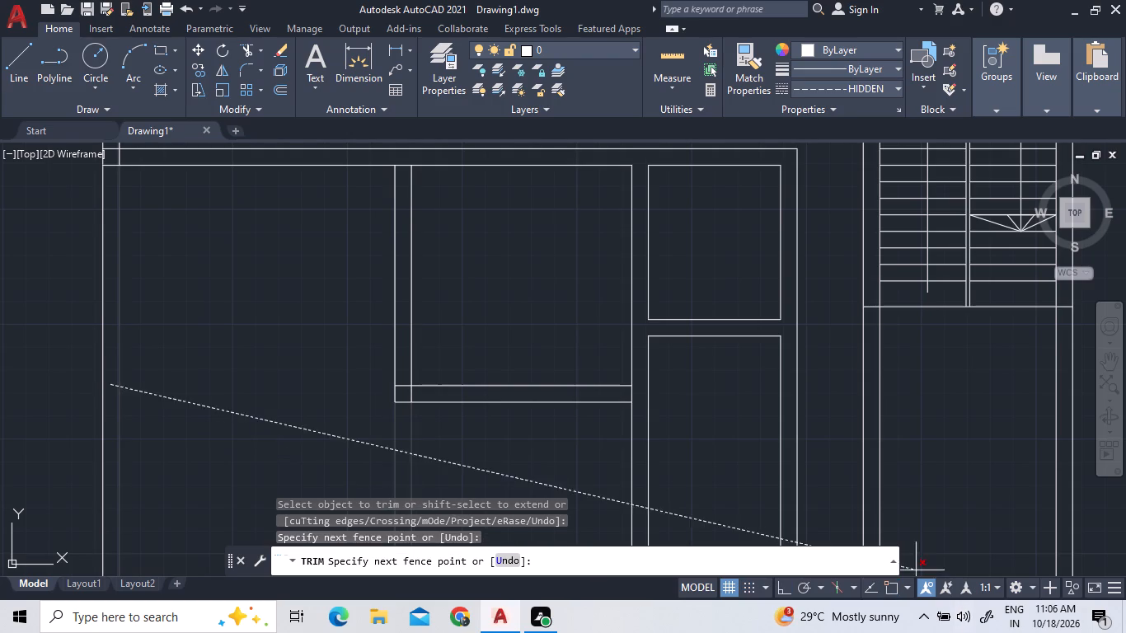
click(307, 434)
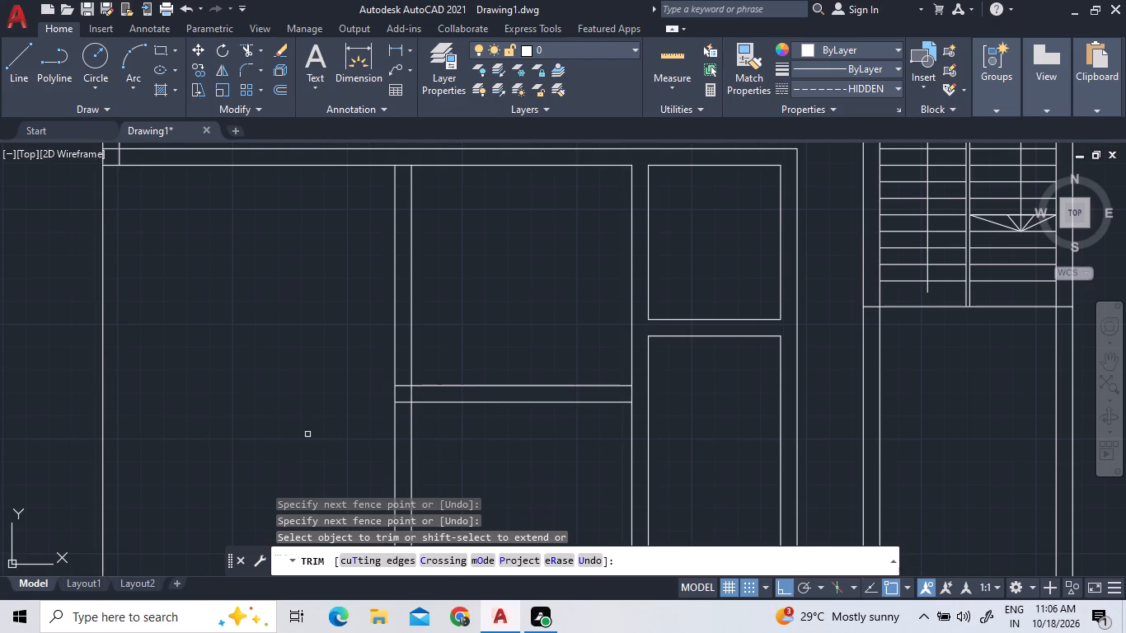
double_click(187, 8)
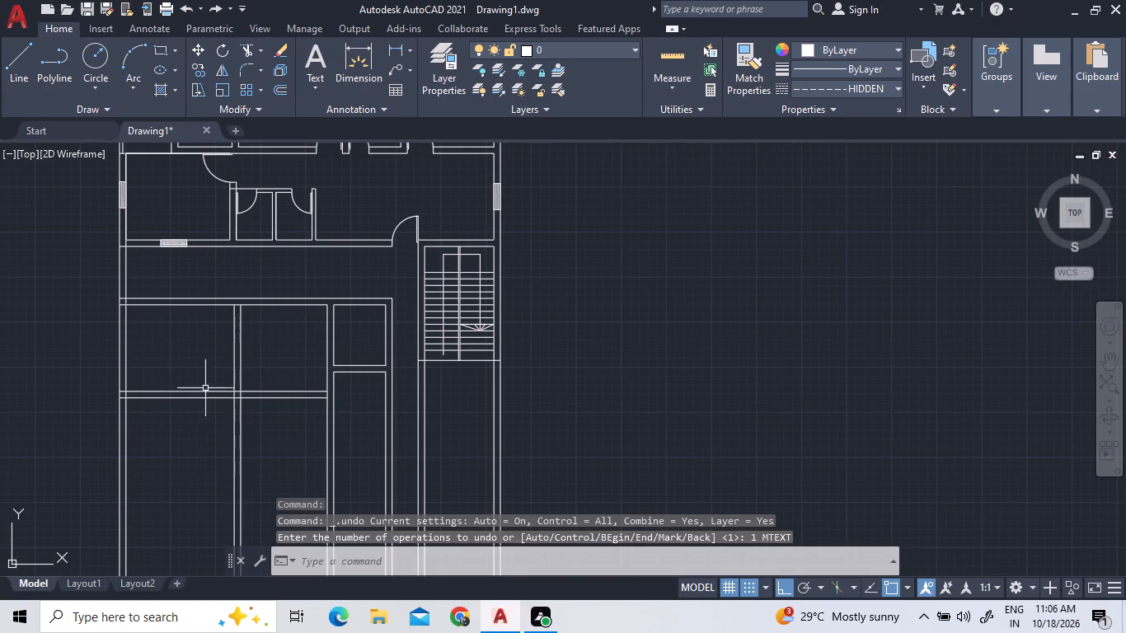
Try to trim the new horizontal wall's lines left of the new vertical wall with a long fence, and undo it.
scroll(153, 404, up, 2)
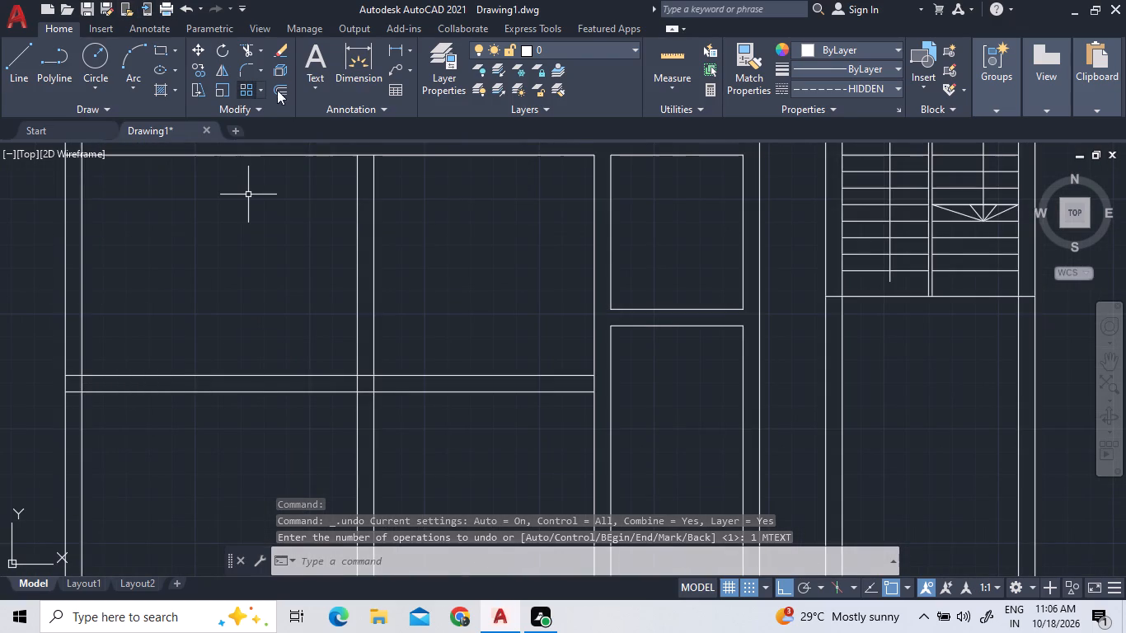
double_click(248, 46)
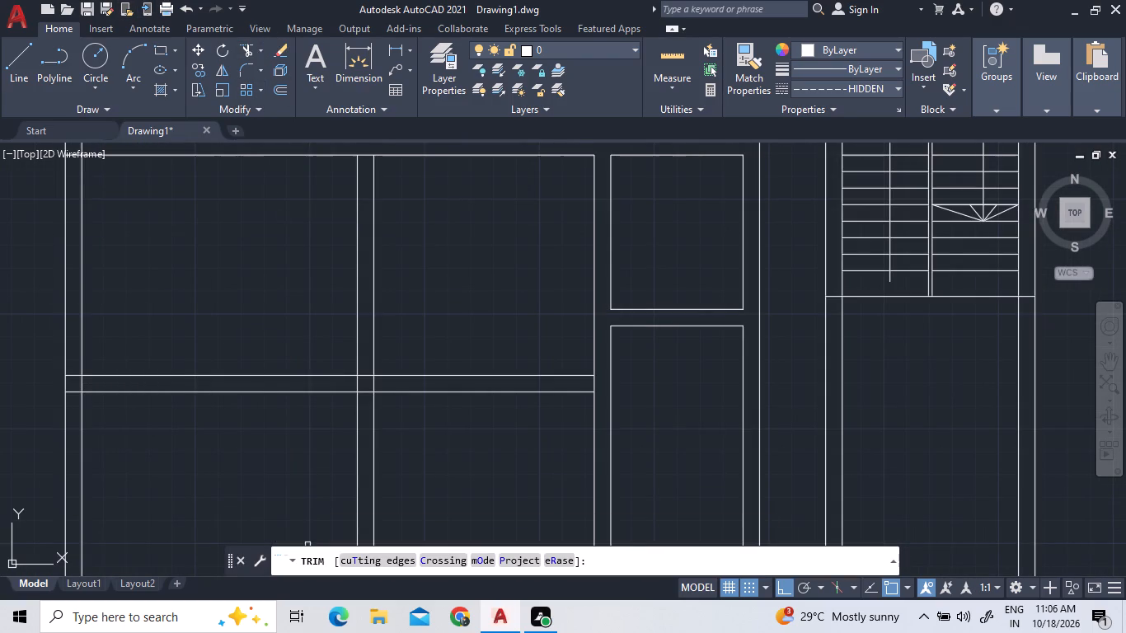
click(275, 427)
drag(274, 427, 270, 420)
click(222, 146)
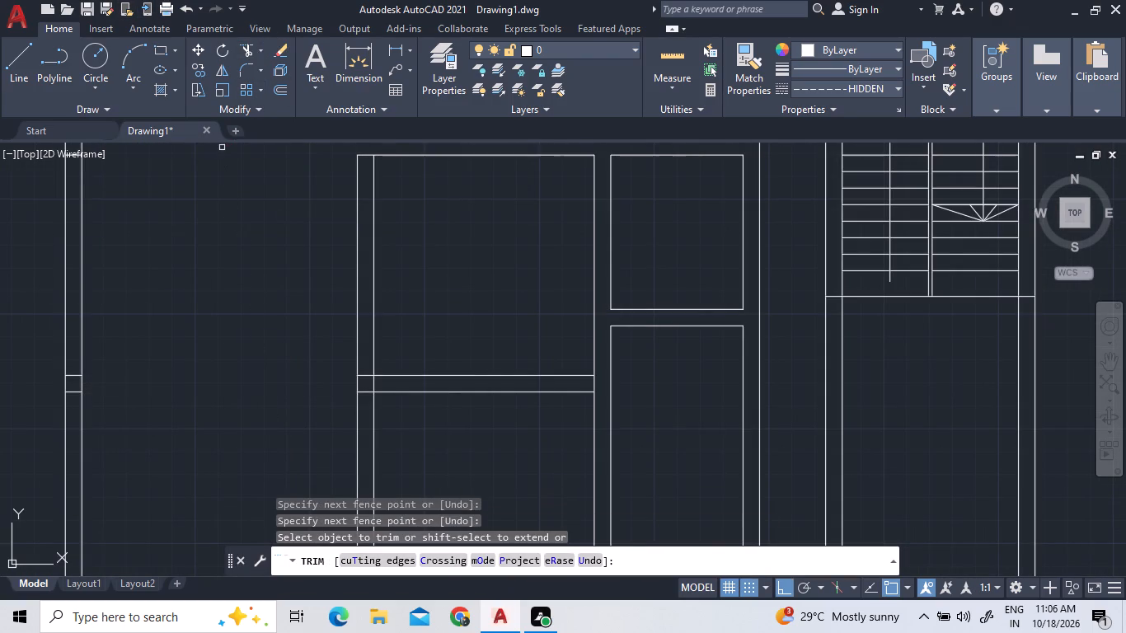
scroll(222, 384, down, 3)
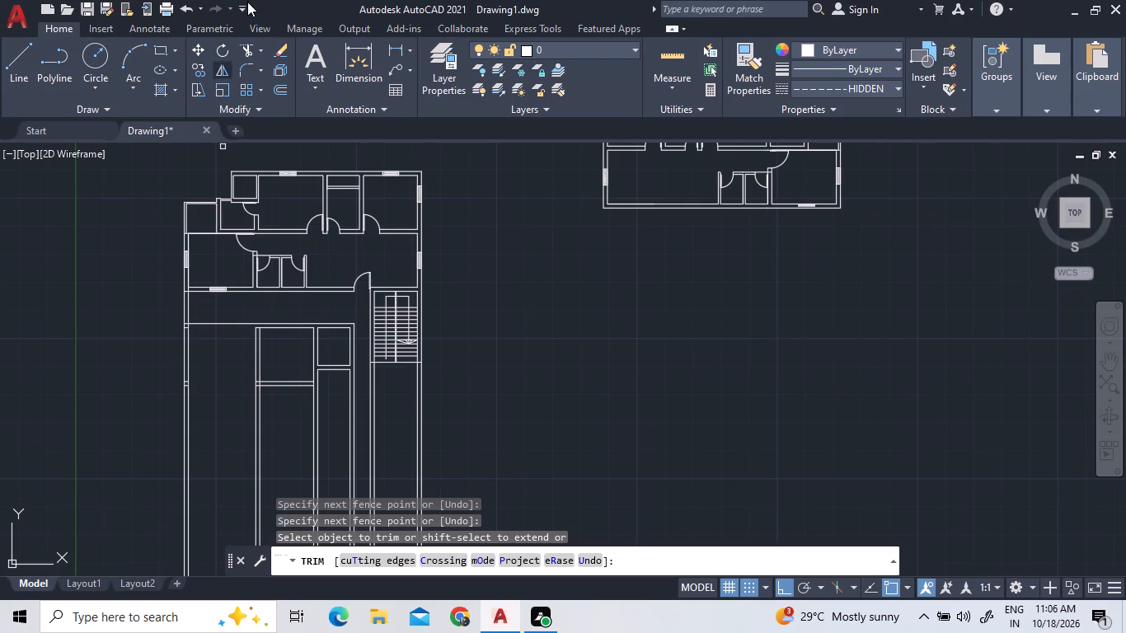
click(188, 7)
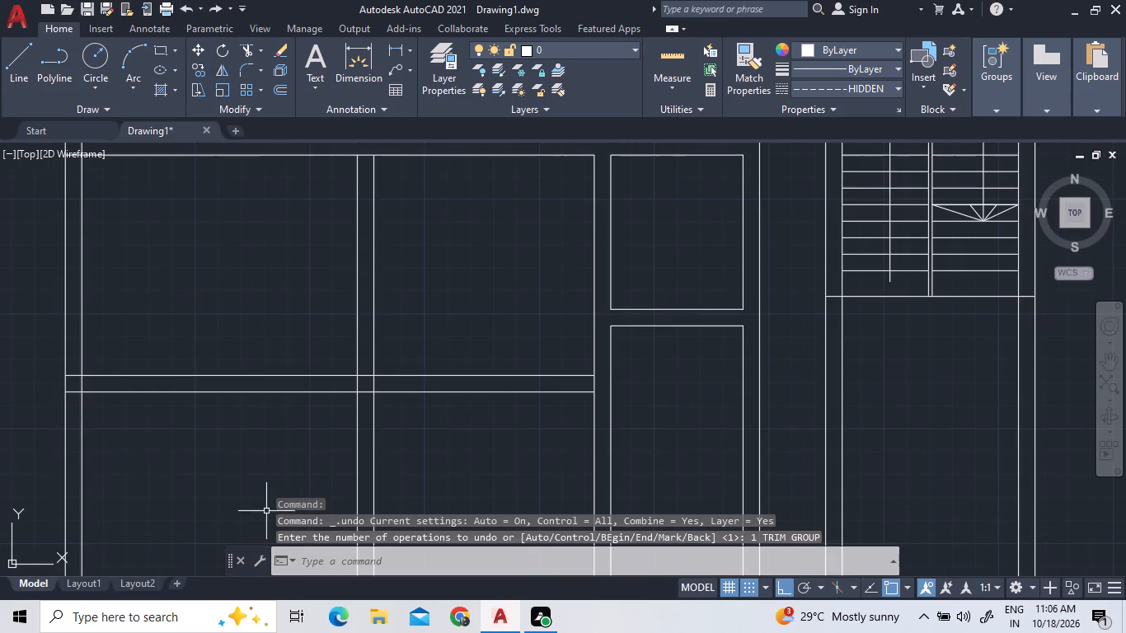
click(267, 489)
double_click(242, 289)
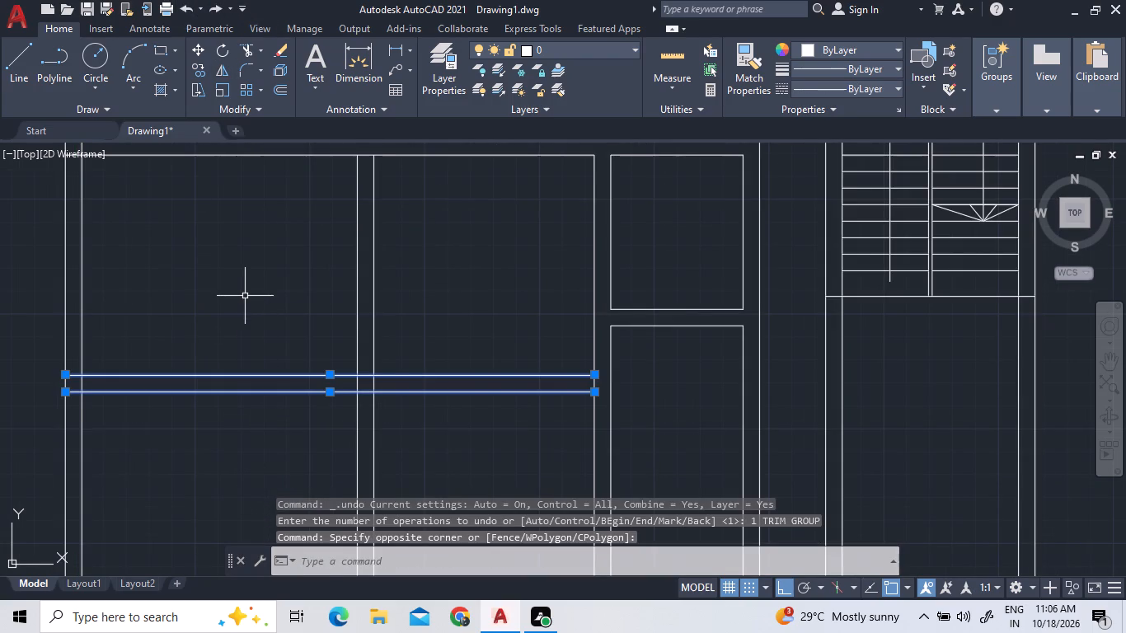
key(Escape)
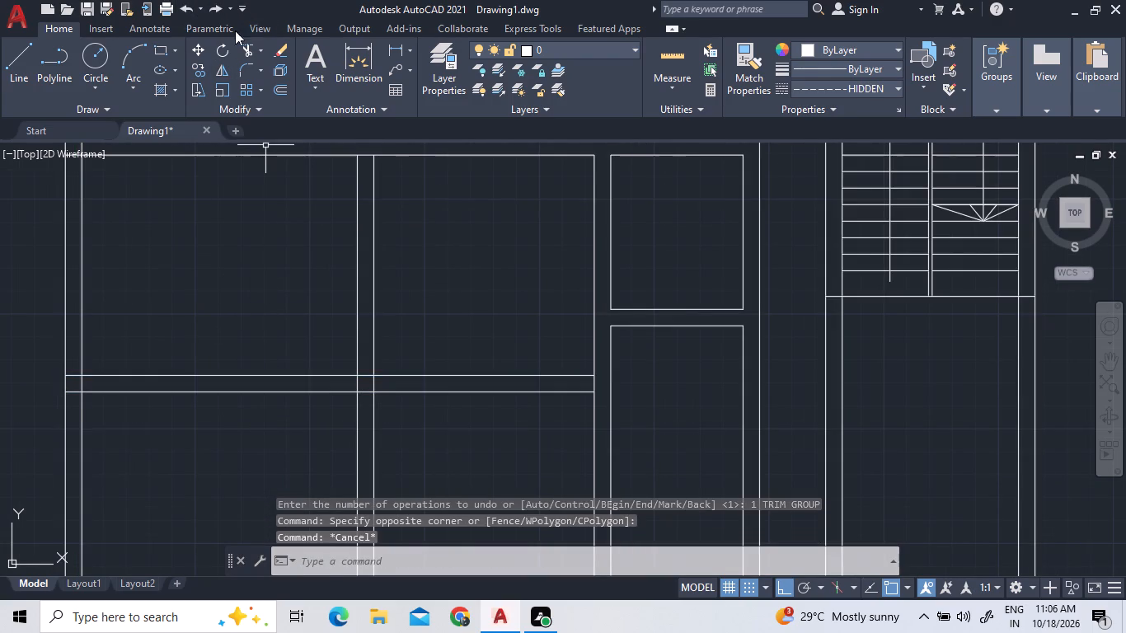
Trim both lines of the new horizontal wall left of the new vertical wall, including the leftover pieces inside the left outer wall.
double_click(251, 44)
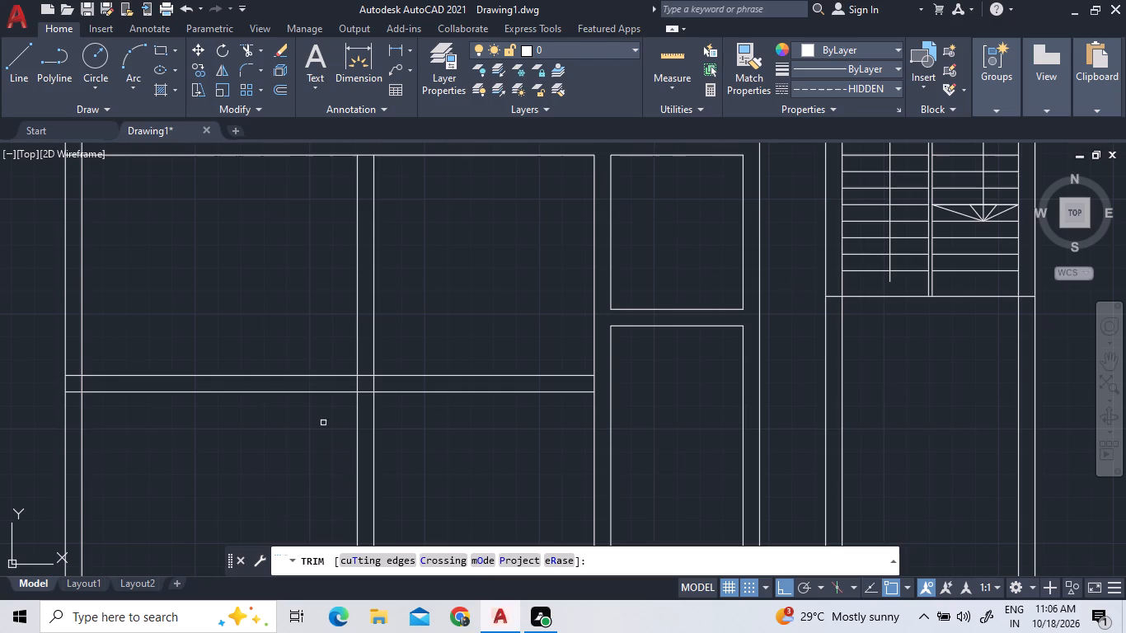
triple_click(331, 393)
click(331, 371)
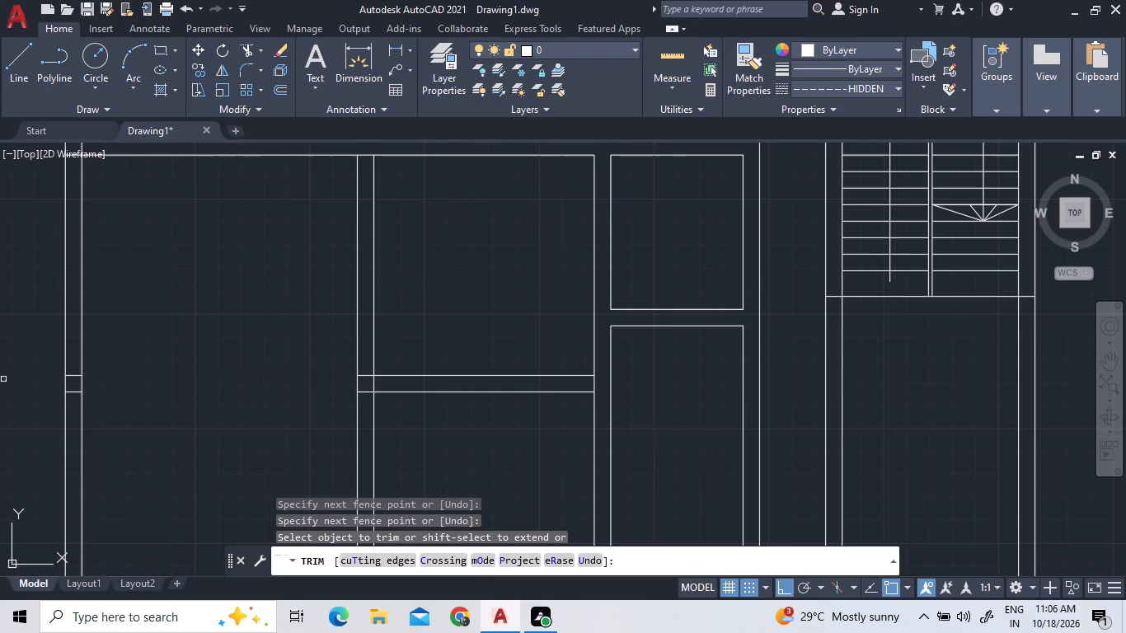
triple_click(76, 373)
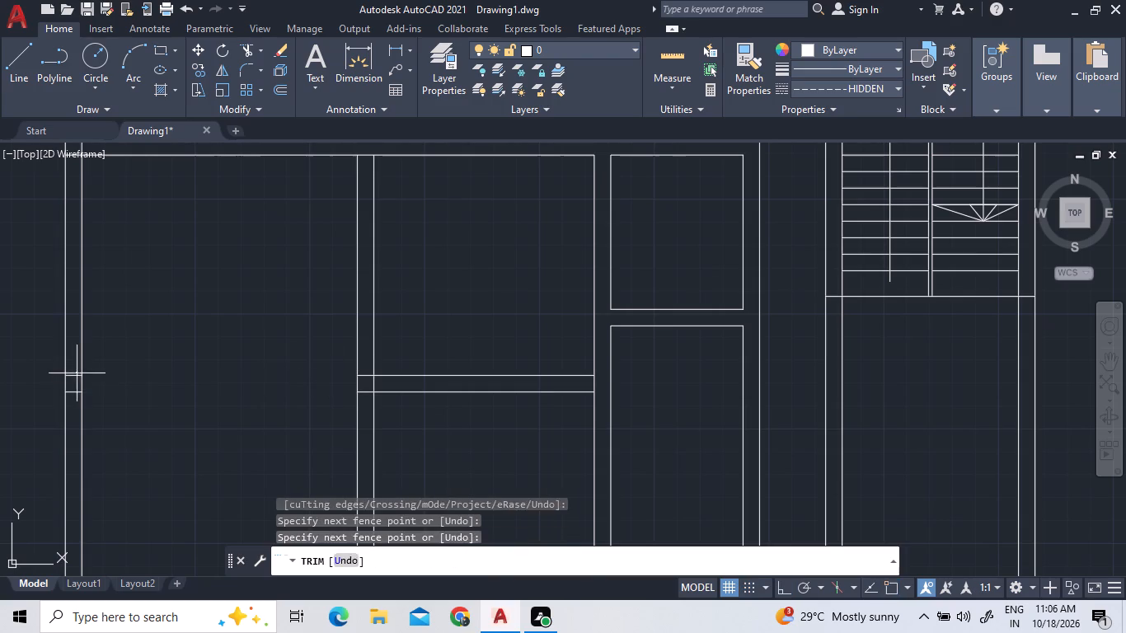
double_click(73, 393)
double_click(72, 373)
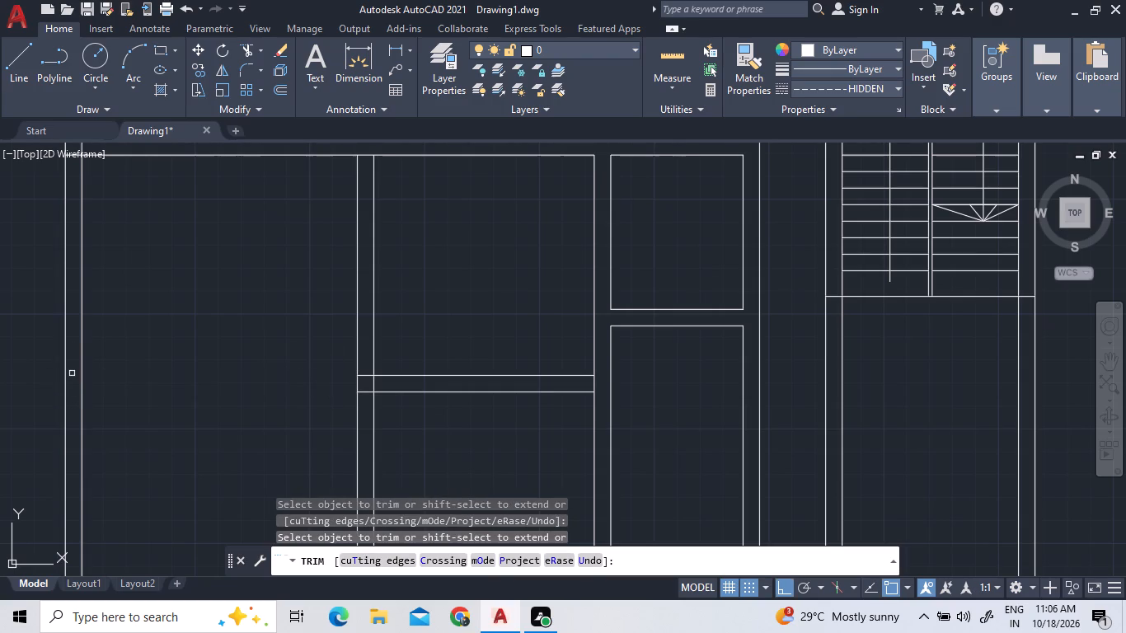
Trim the overlapping line pieces where the passage's lower horizontal wall meets the left outer wall, leaving an open wall junction.
scroll(775, 543, down, 2)
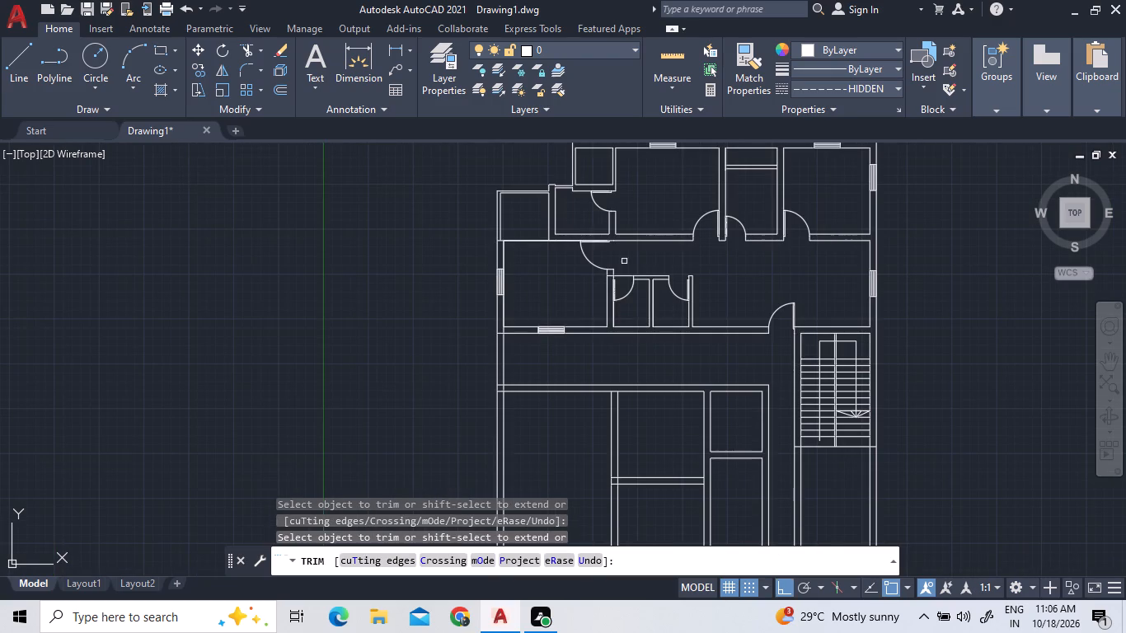
scroll(537, 392, up, 1)
scroll(448, 384, up, 2)
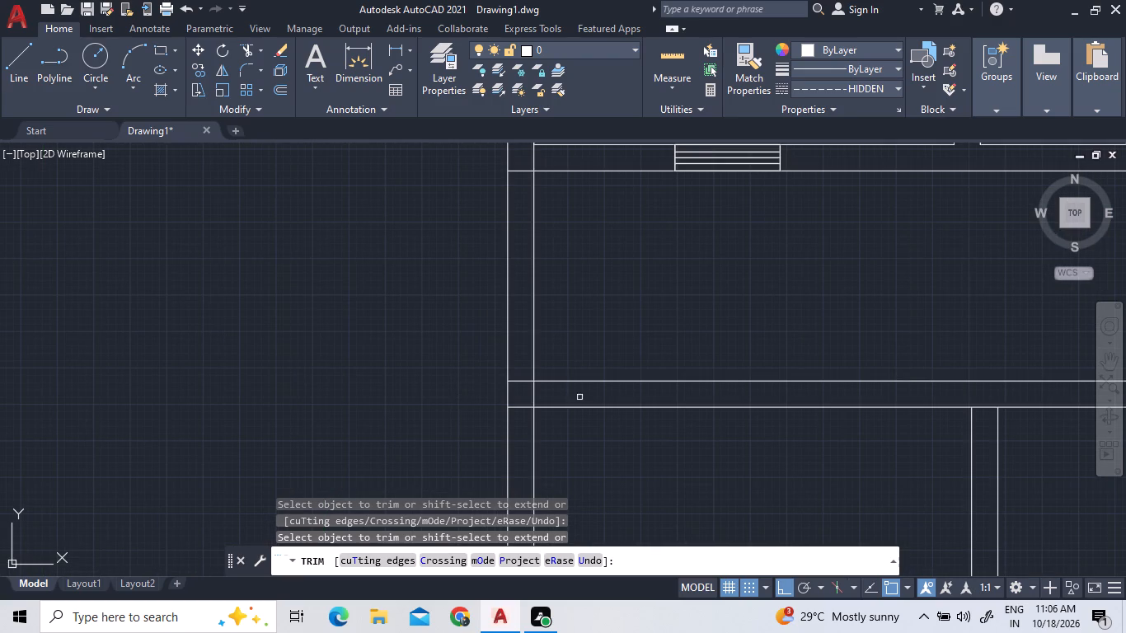
double_click(535, 392)
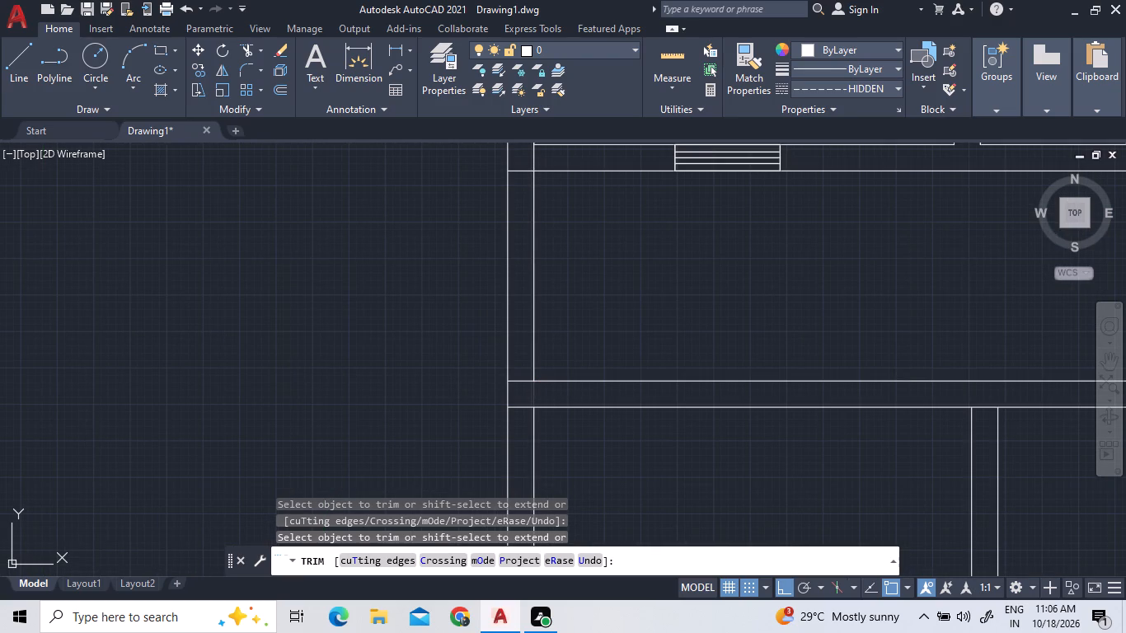
double_click(523, 408)
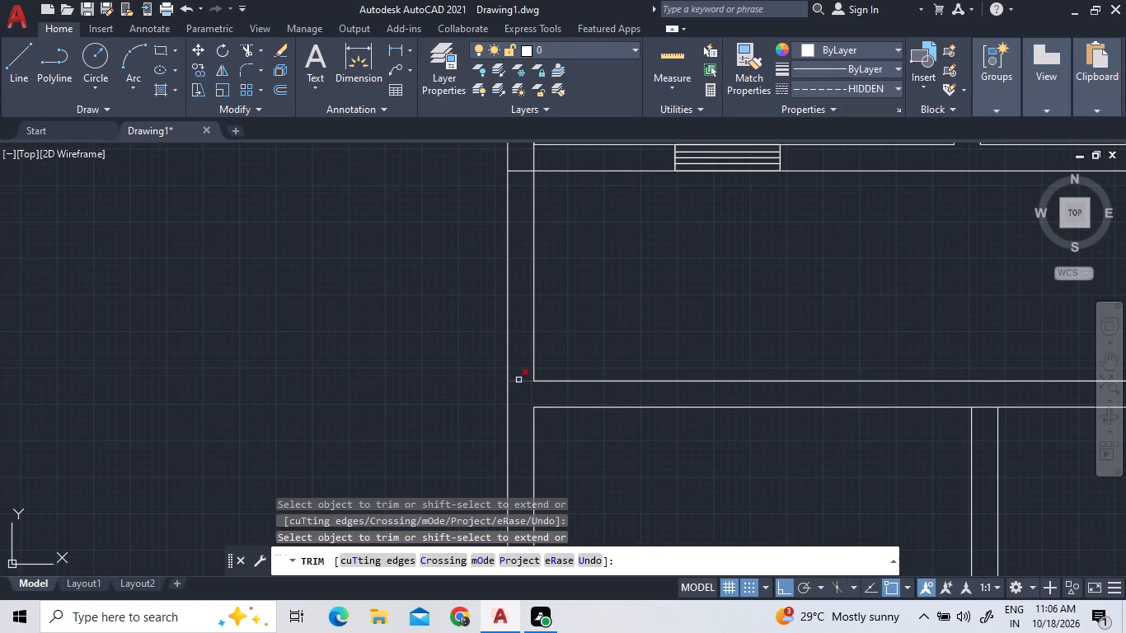
click(518, 379)
Trim the overlapping line pieces where the wall above the long passage meets the left outer wall.
scroll(518, 416, down, 3)
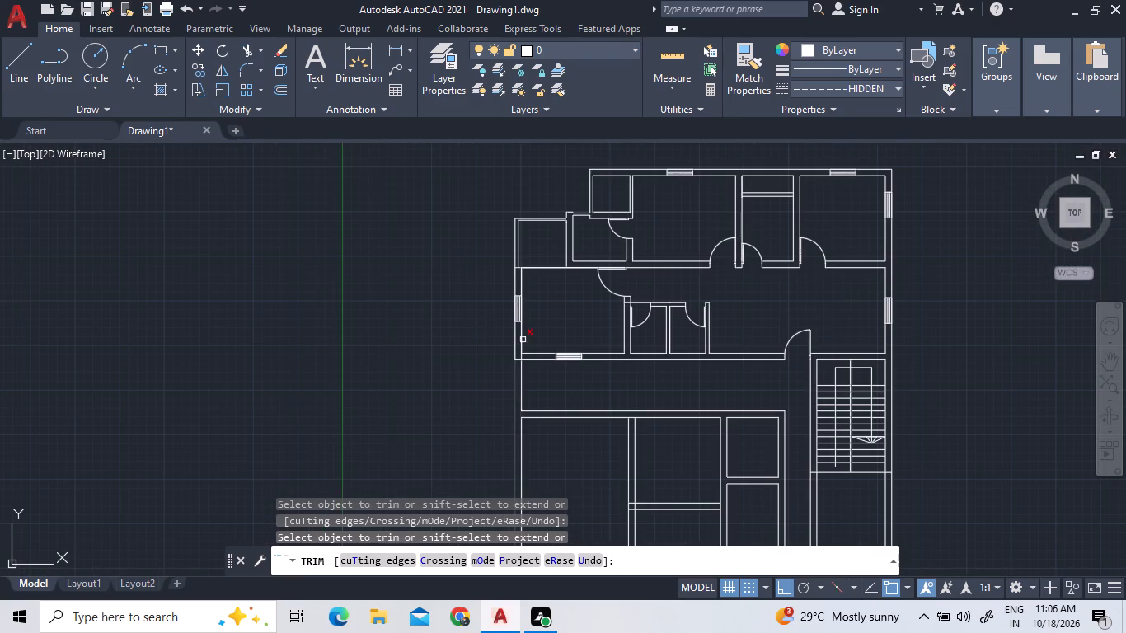
scroll(522, 373, up, 2)
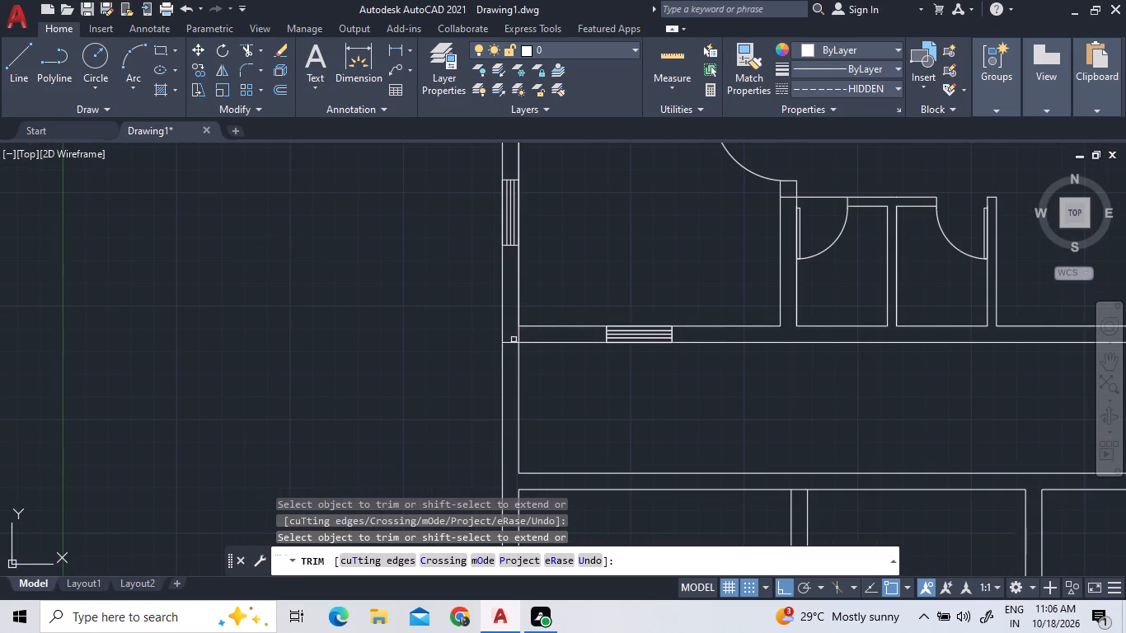
click(518, 334)
double_click(514, 341)
Trim the short line piece where the vertical wall left of the 10' by 10' room meets the passage's lower wall.
scroll(502, 357, down, 2)
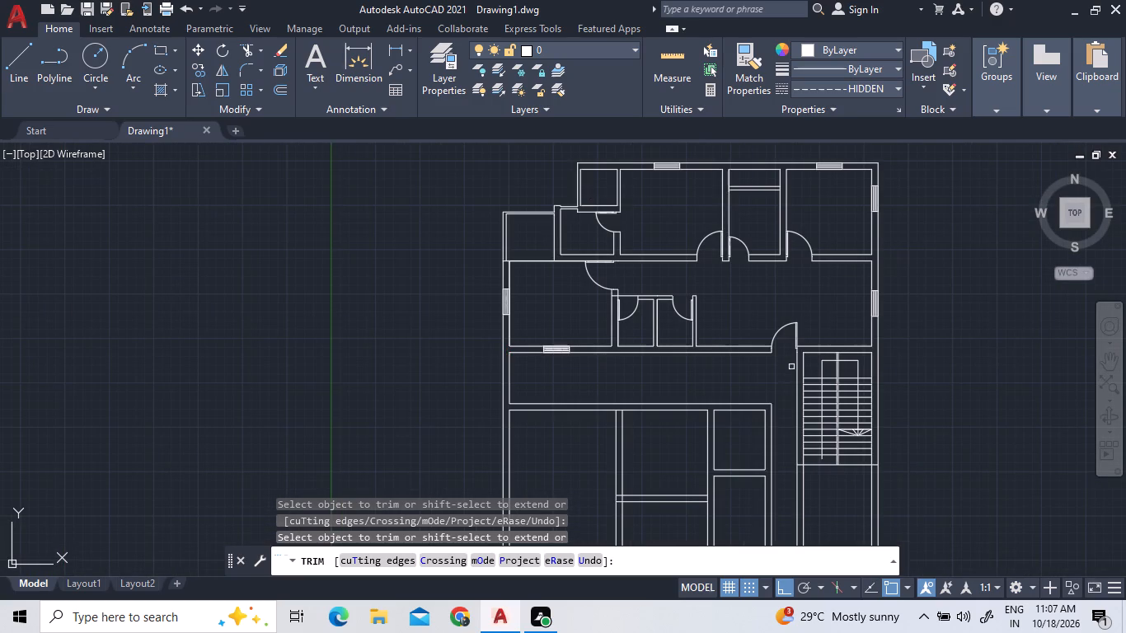
scroll(618, 425, up, 1)
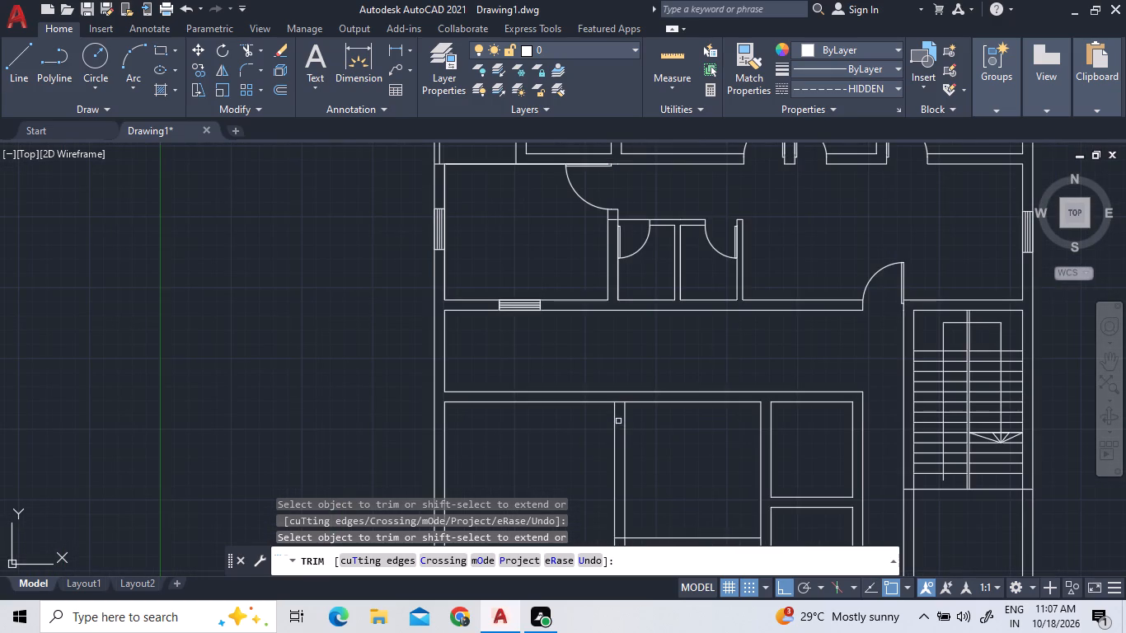
double_click(622, 402)
Trim the line pieces closing both ends of the horizontal wall below the 10' by 10' room, and finish trimming.
scroll(619, 412, down, 1)
scroll(627, 491, up, 2)
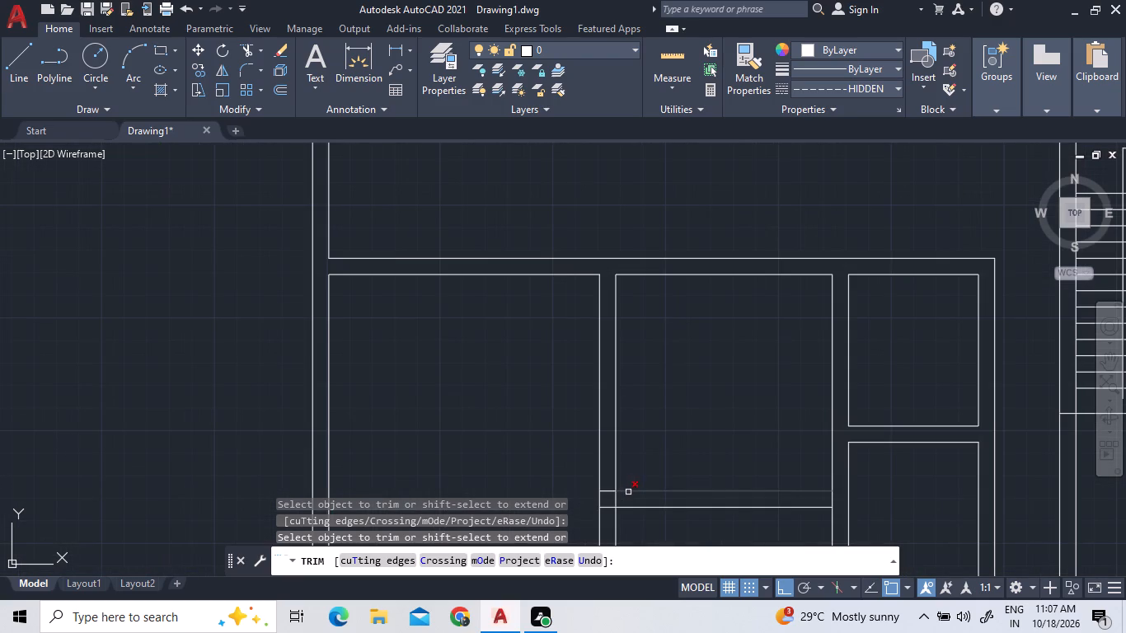
triple_click(616, 497)
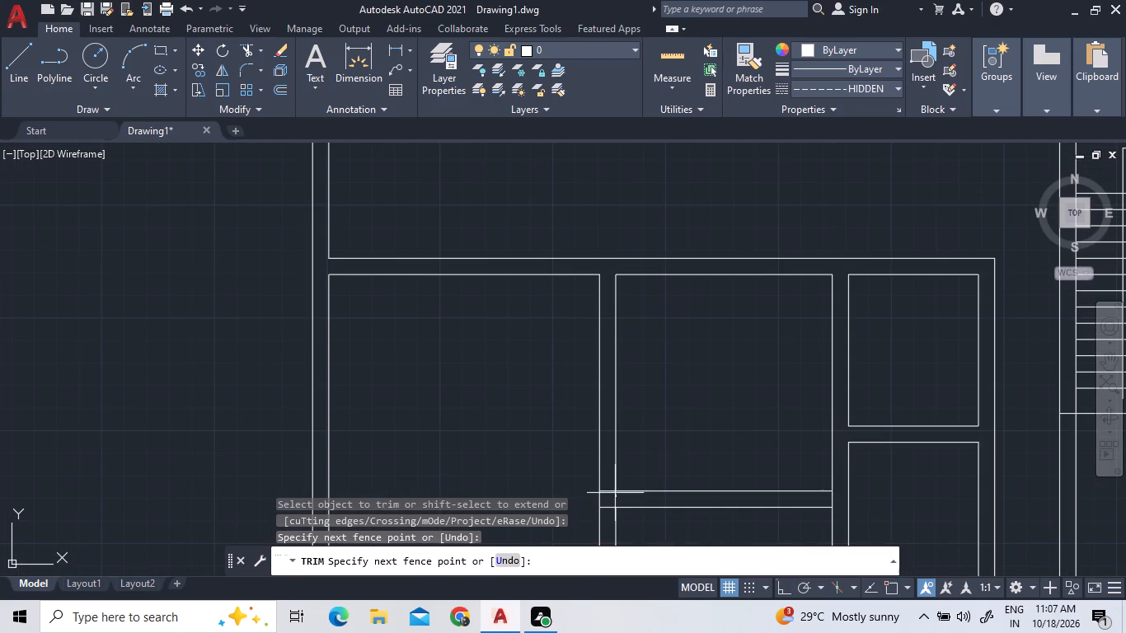
click(608, 489)
scroll(673, 453, down, 2)
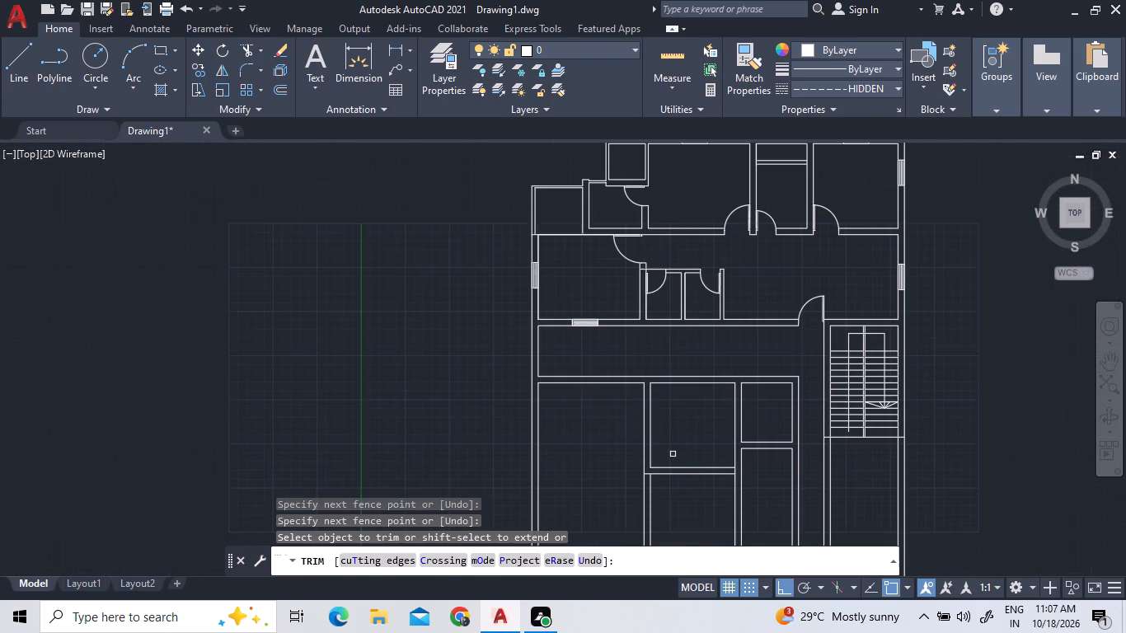
scroll(838, 475, up, 1)
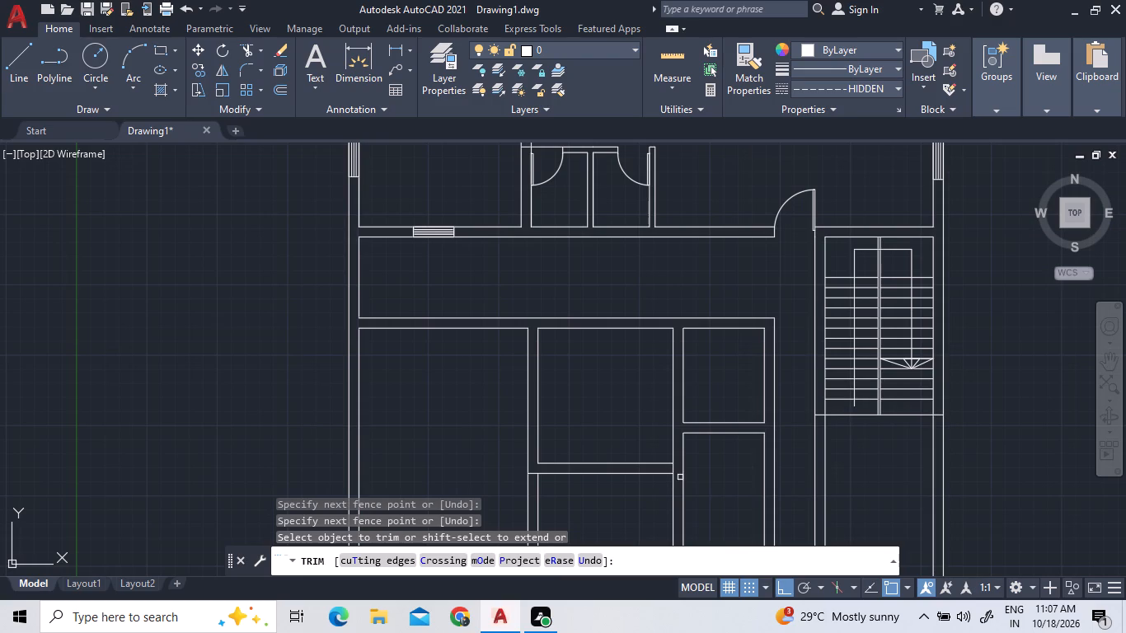
click(672, 467)
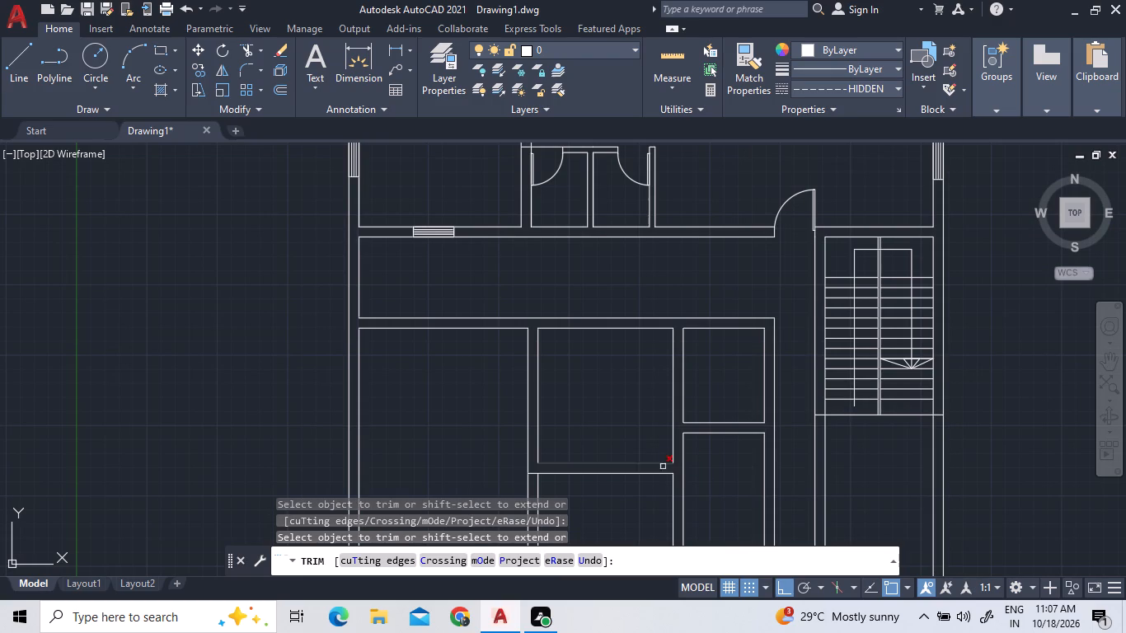
click(533, 472)
scroll(589, 429, down, 2)
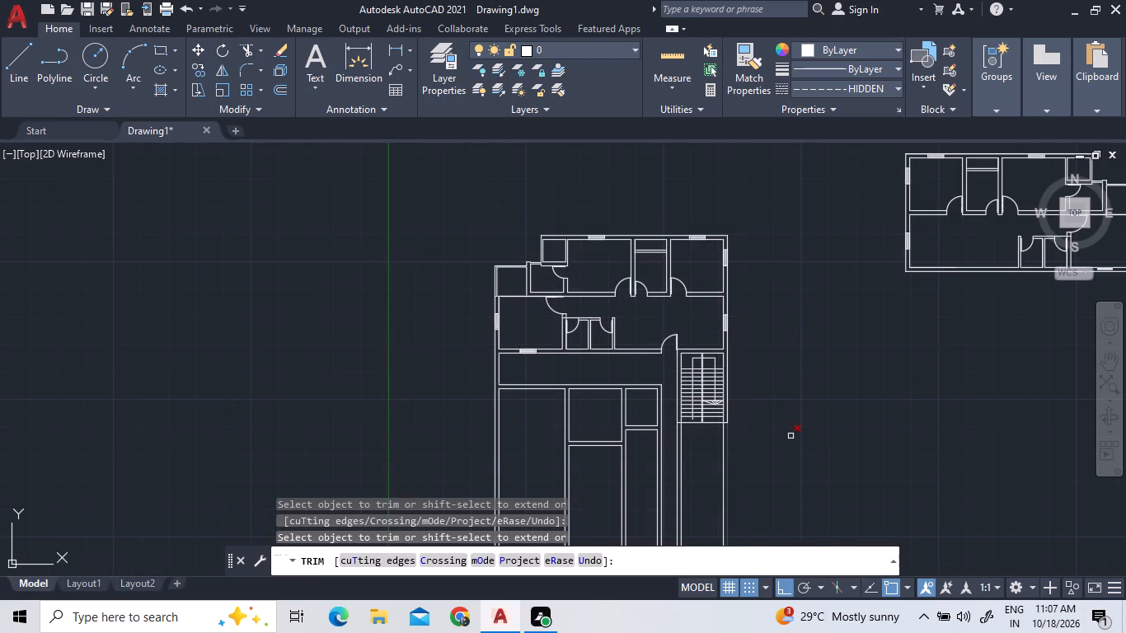
right_click(793, 434)
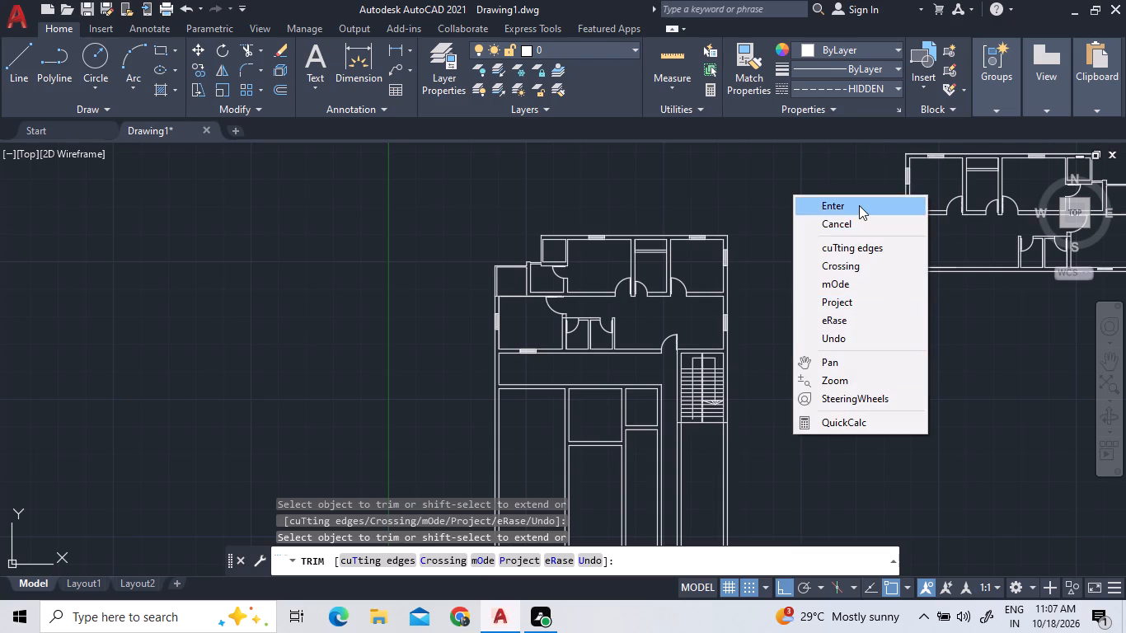
double_click(859, 205)
click(825, 444)
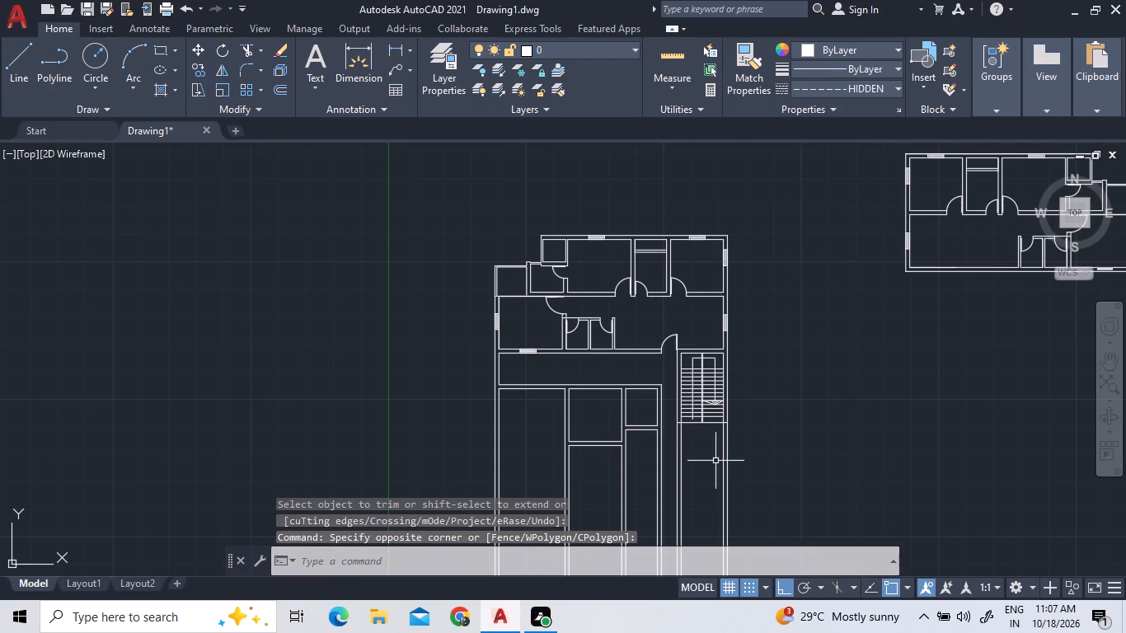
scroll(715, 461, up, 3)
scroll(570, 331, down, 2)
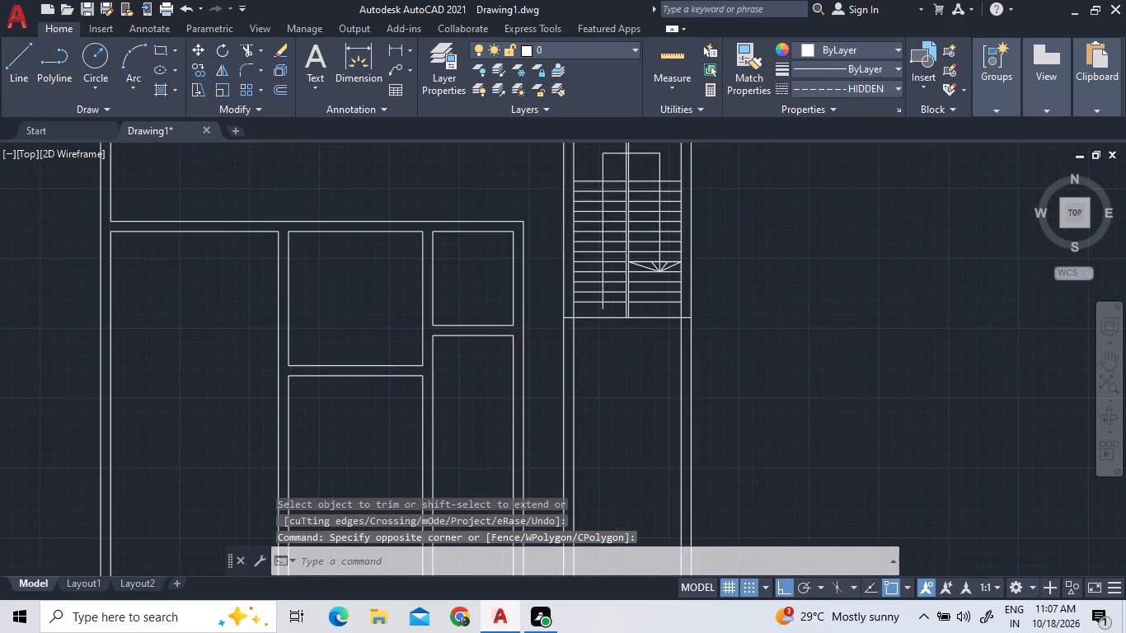
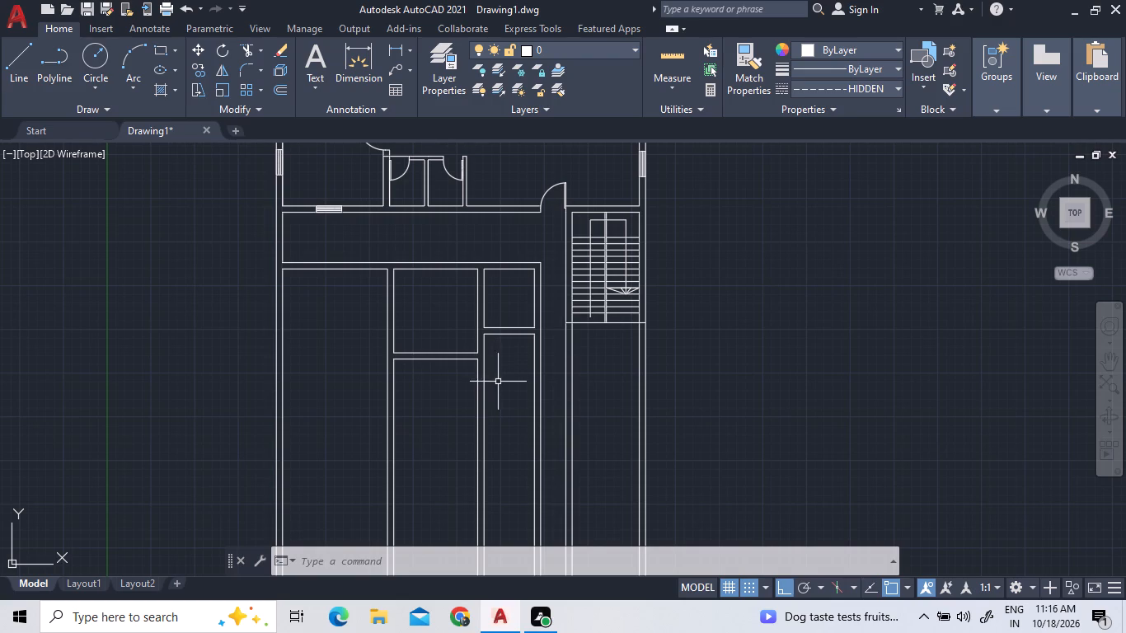
Examine the floor plan's rooms, corridor and staircase, and the separate mirrored unit plan.
scroll(509, 410, down, 2)
scroll(478, 232, up, 3)
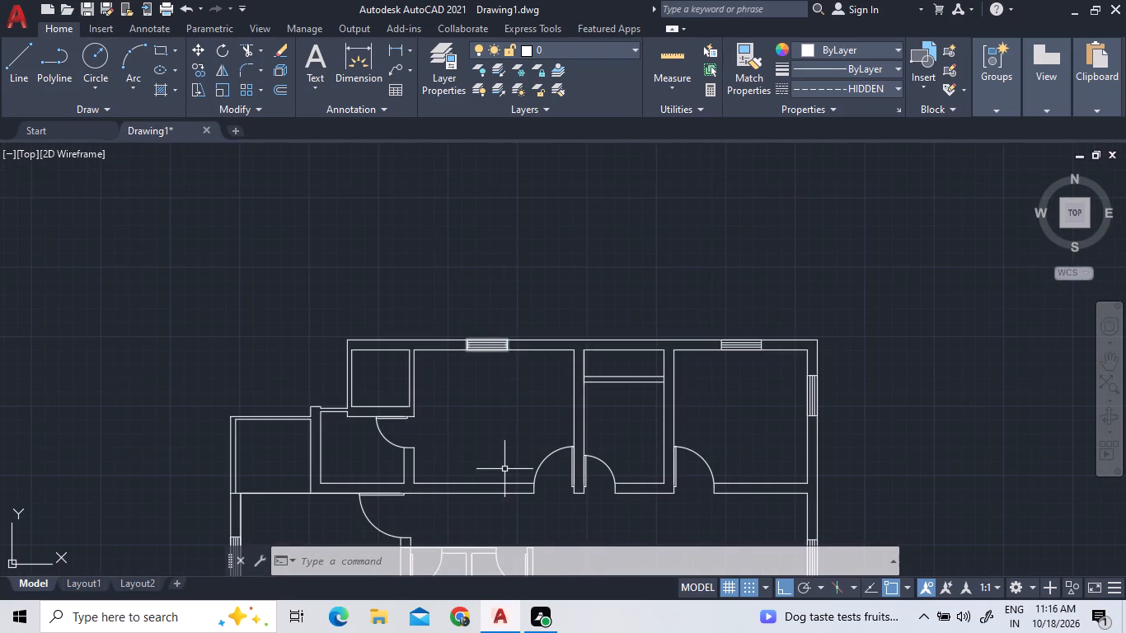
scroll(504, 469, down, 3)
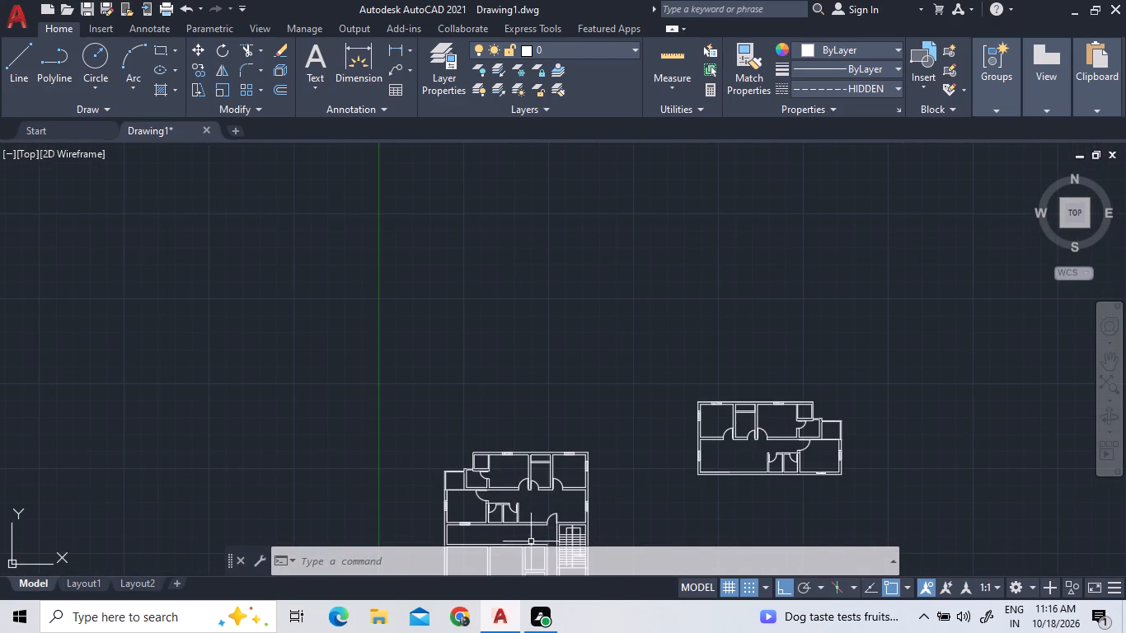
middle_drag(533, 532, 510, 413)
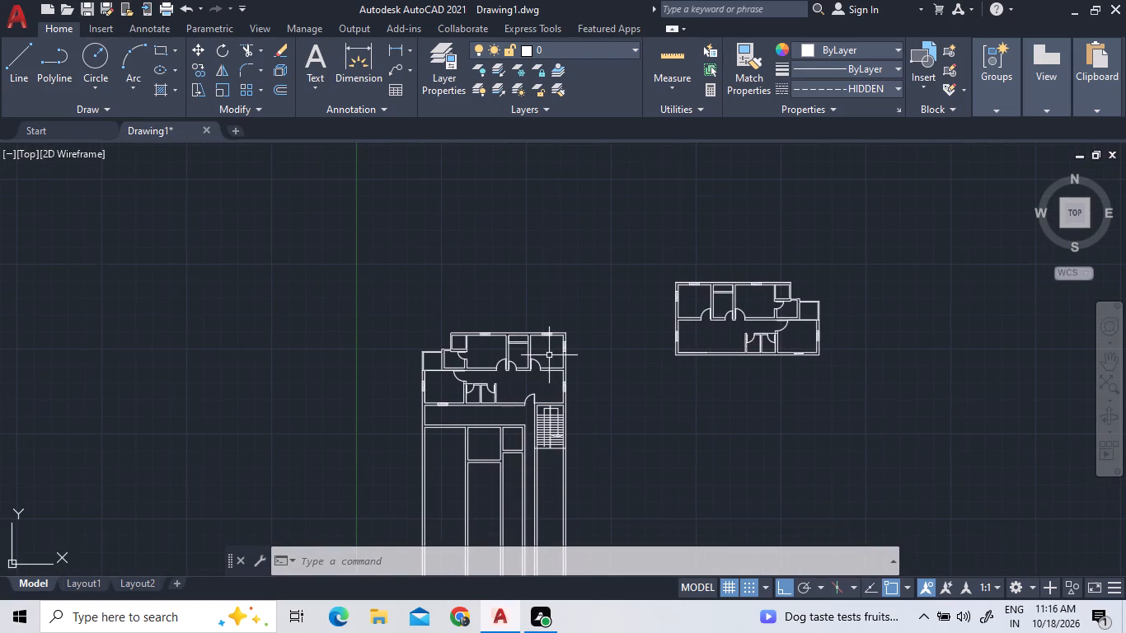
scroll(550, 354, up, 2)
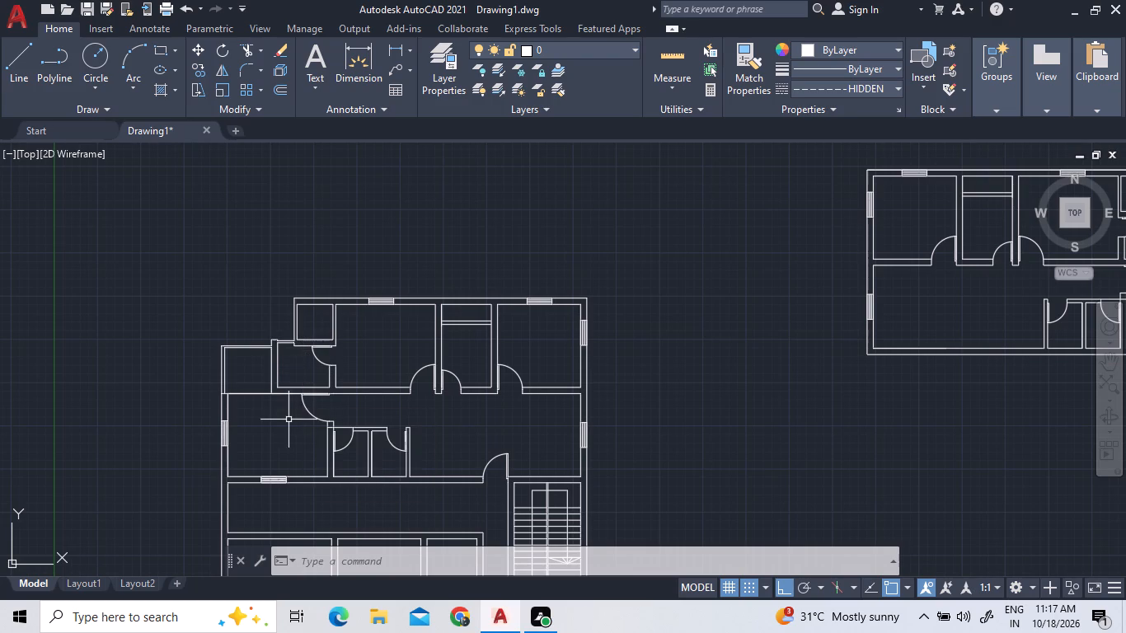
scroll(490, 420, down, 3)
scroll(475, 477, up, 2)
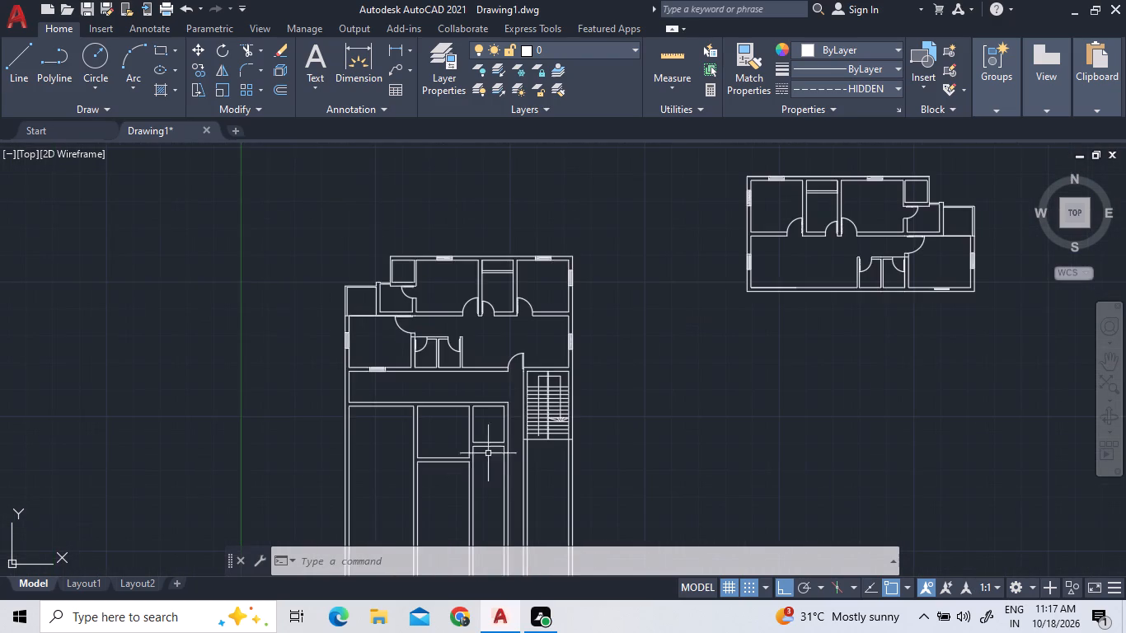
scroll(493, 443, up, 2)
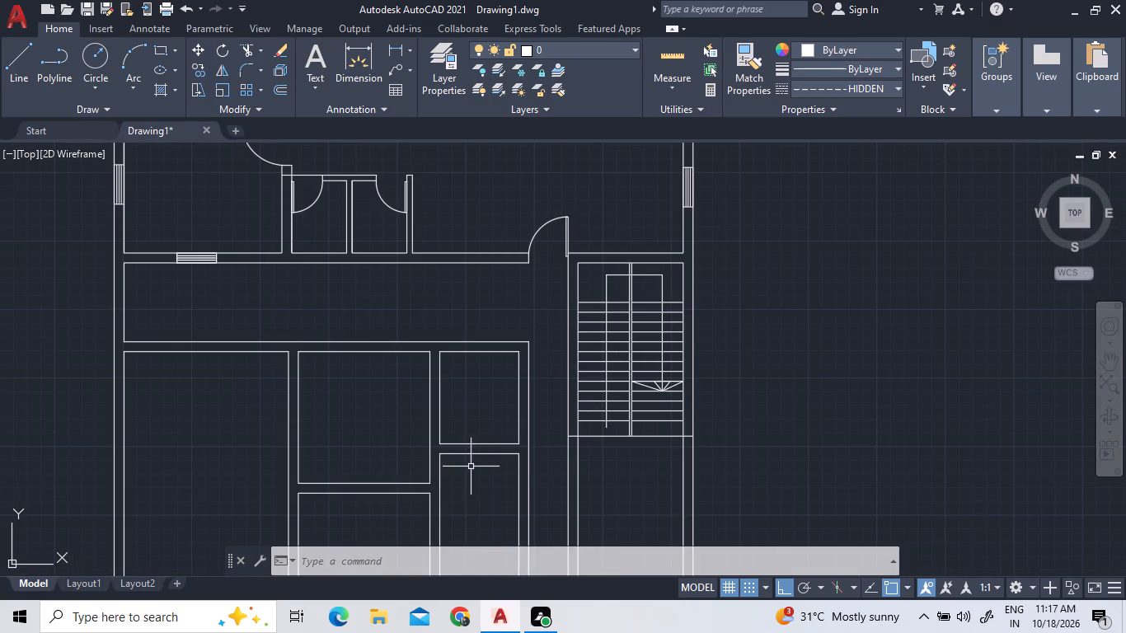
scroll(547, 477, down, 2)
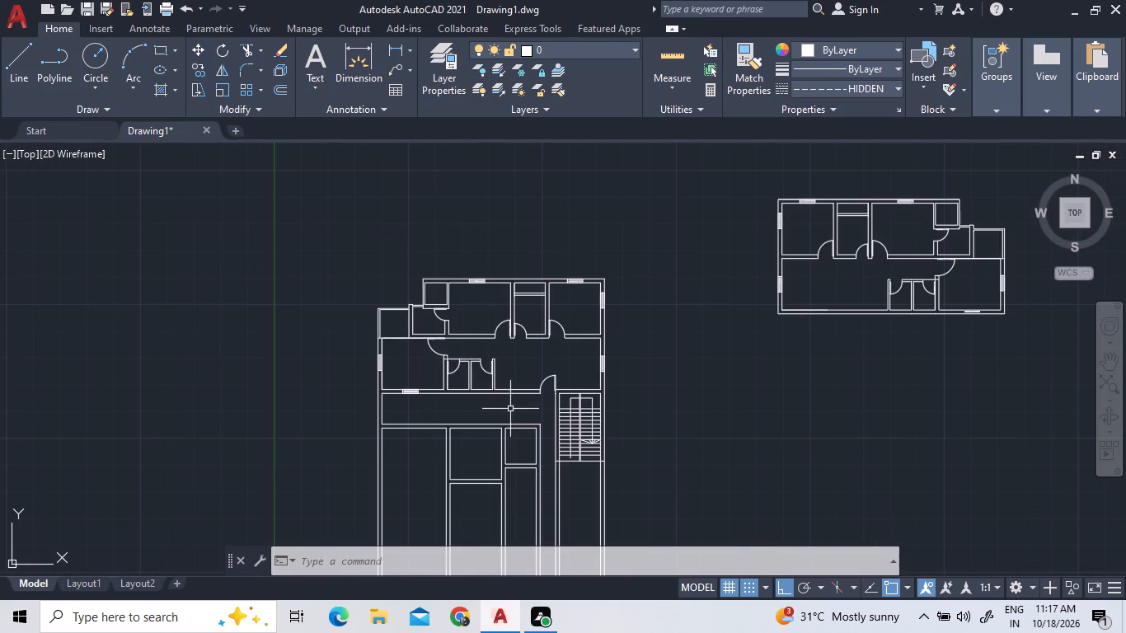
scroll(504, 283, up, 2)
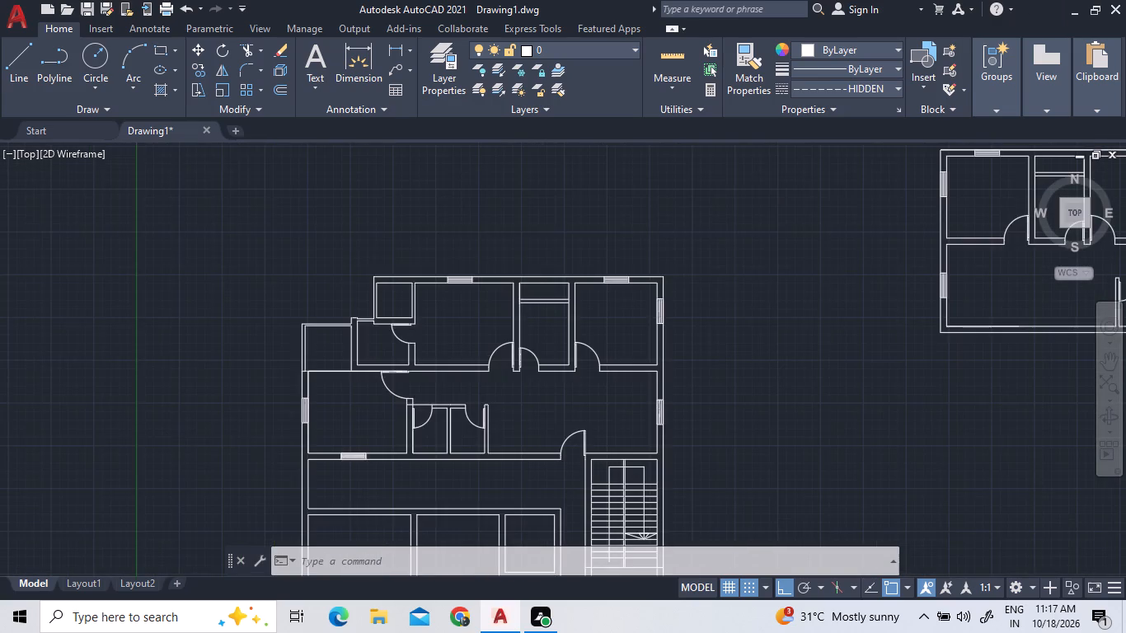
scroll(490, 307, up, 2)
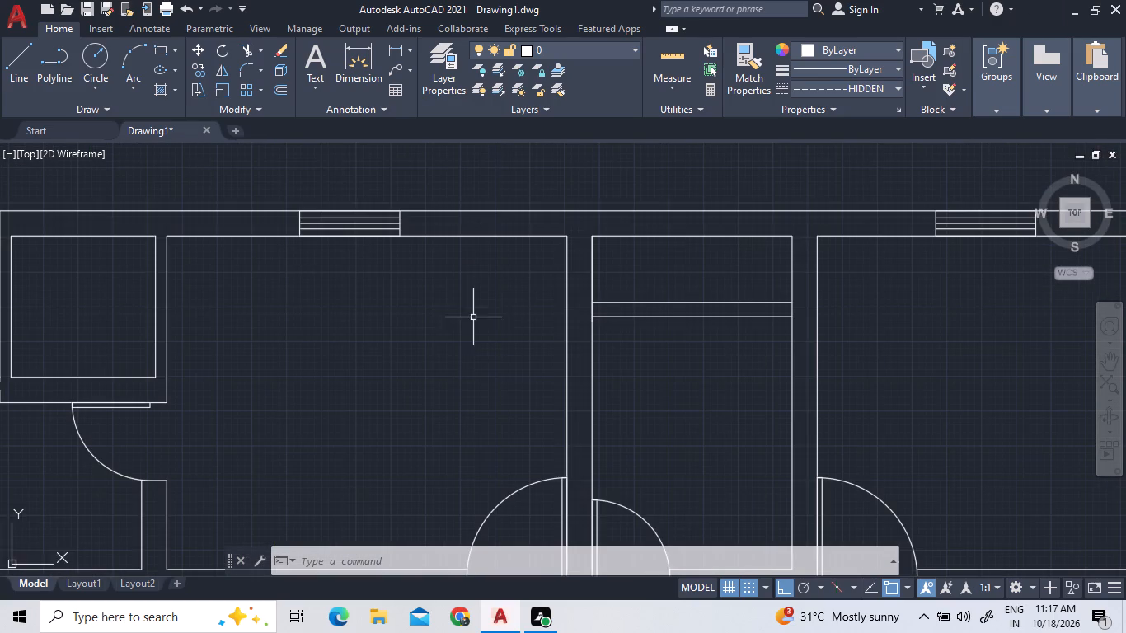
scroll(459, 326, down, 3)
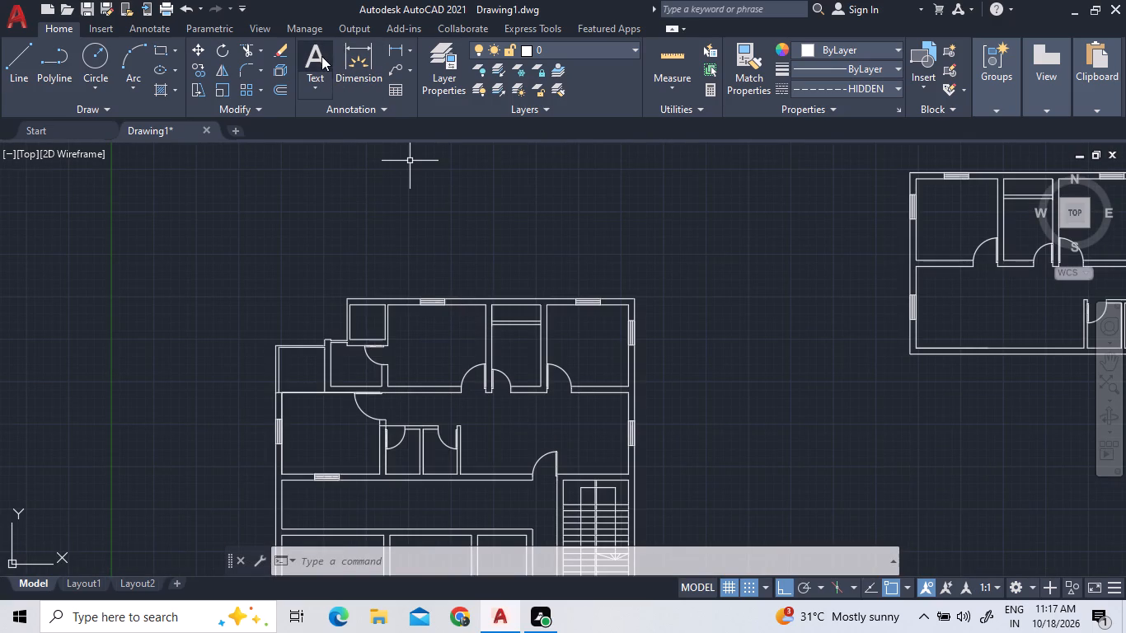
Add multiline text "Bed 2" in the plan's upper-row bedroom next to the small corner room.
double_click(321, 56)
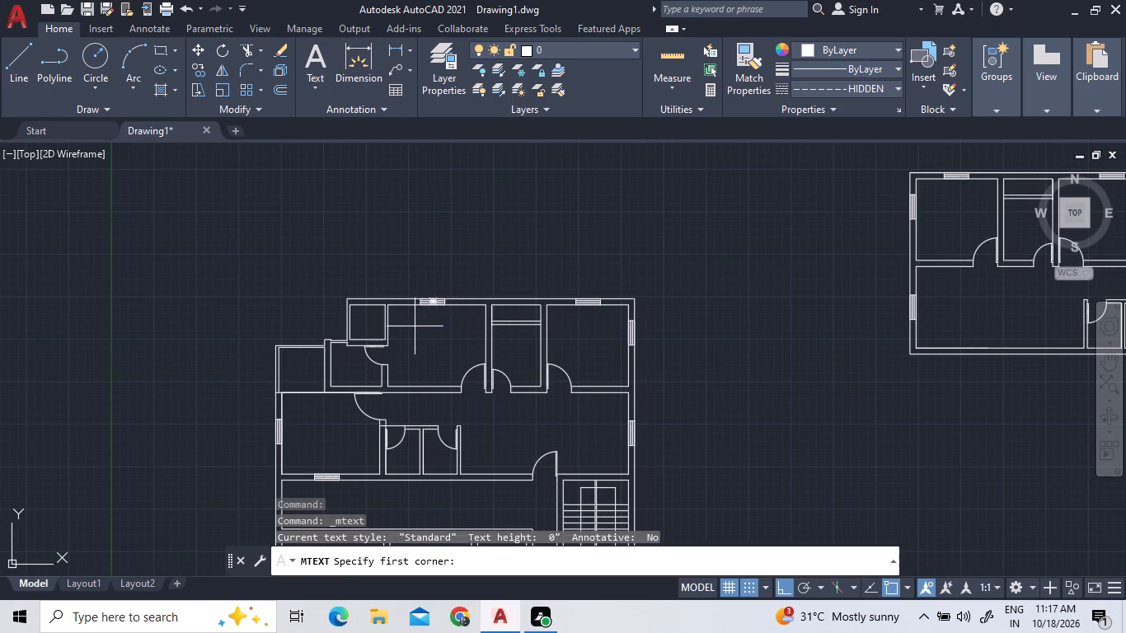
double_click(413, 326)
triple_click(450, 359)
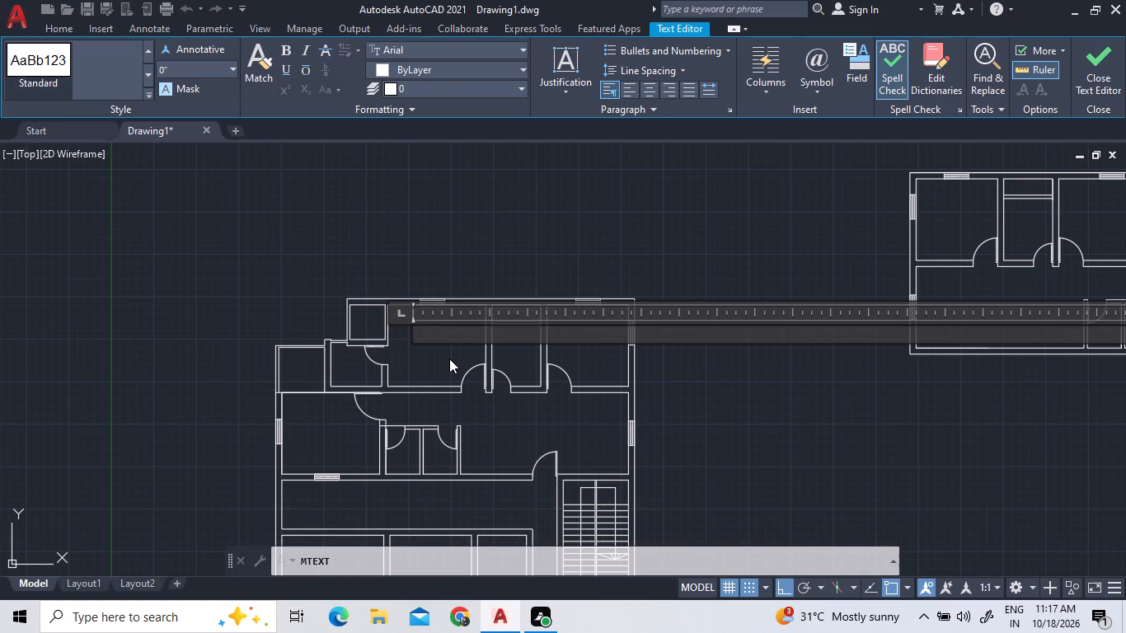
text(bed)
key(BackSpace)
key(BackSpace)
key(BackSpace)
text(BED)
key(BackSpace)
key(BackSpace)
text(ed)
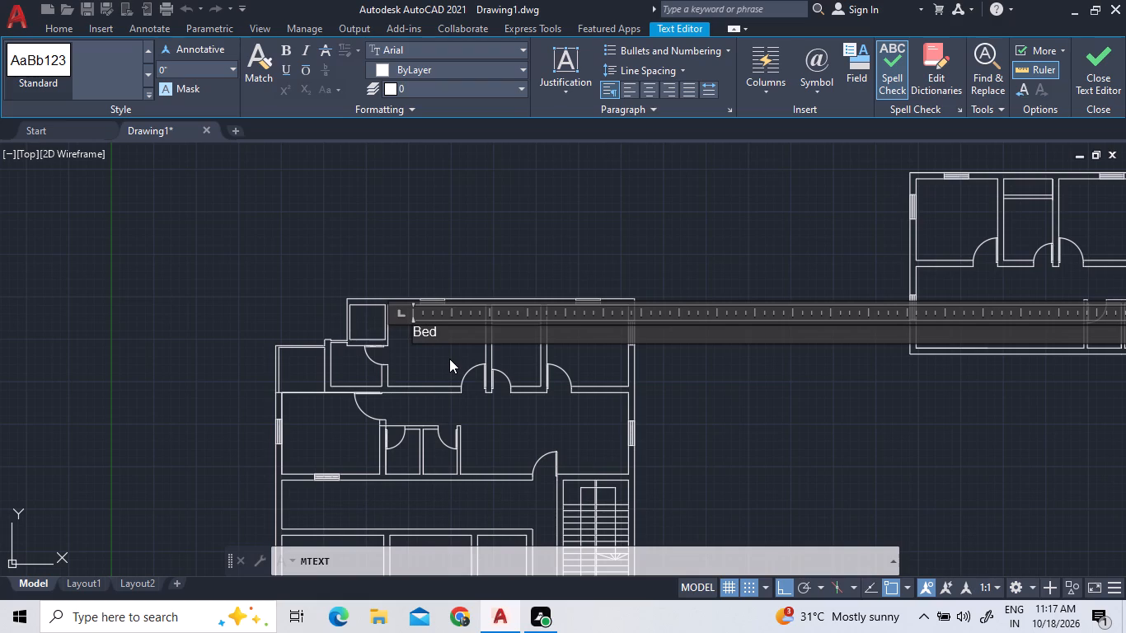
key(space)
key(2)
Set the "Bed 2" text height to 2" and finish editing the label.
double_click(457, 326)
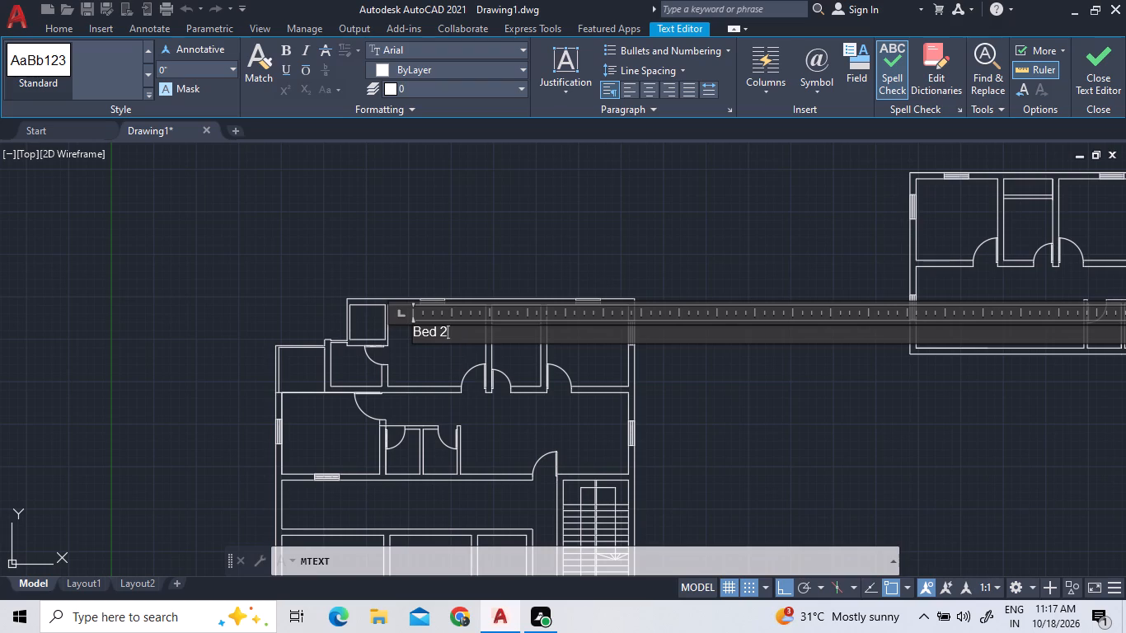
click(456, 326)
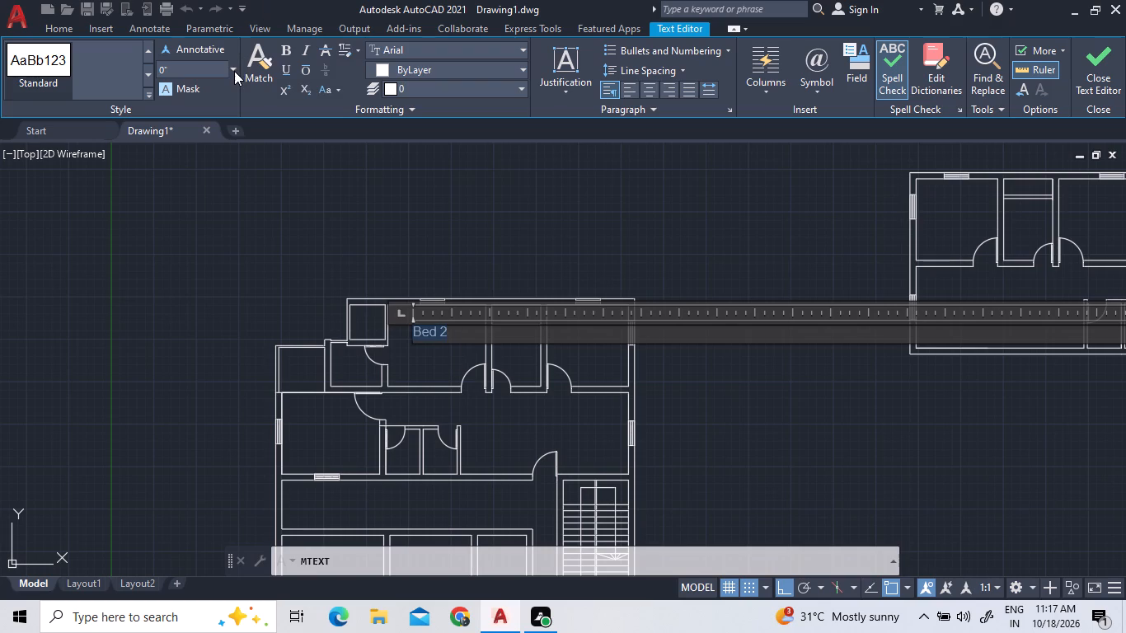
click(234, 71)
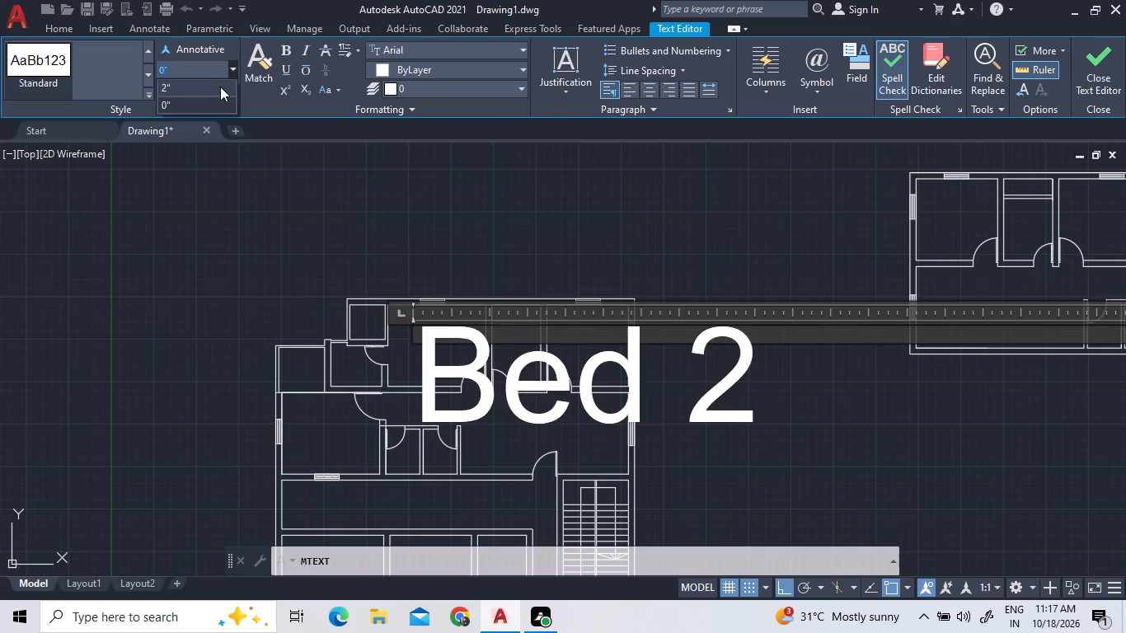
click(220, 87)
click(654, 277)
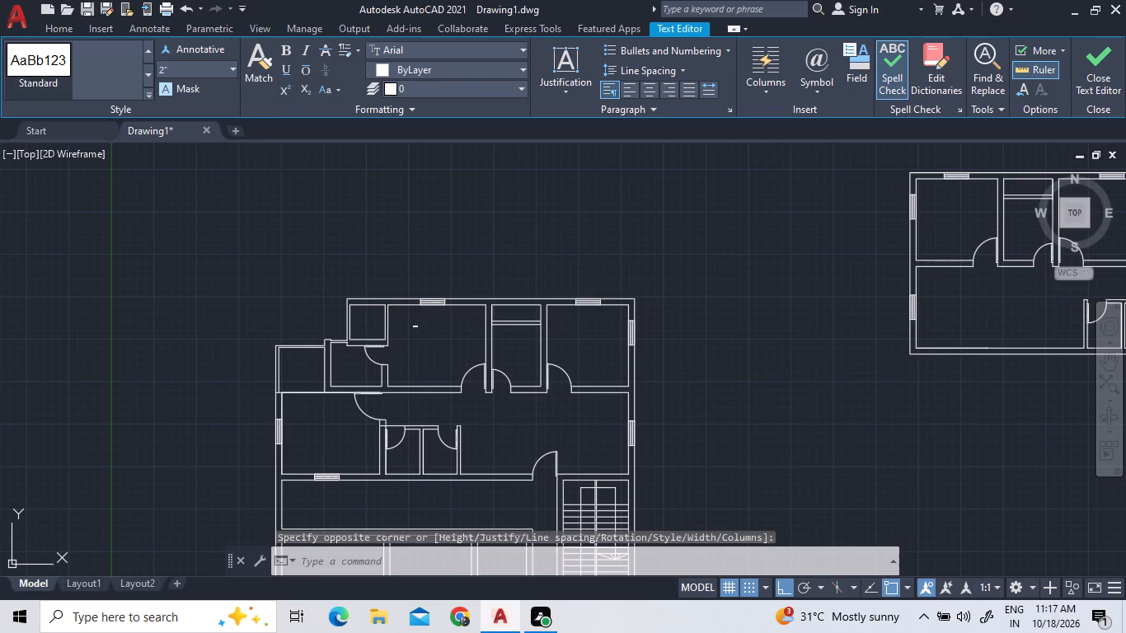
Edit the "Bed 2" label and set its text height to 1'.
triple_click(417, 327)
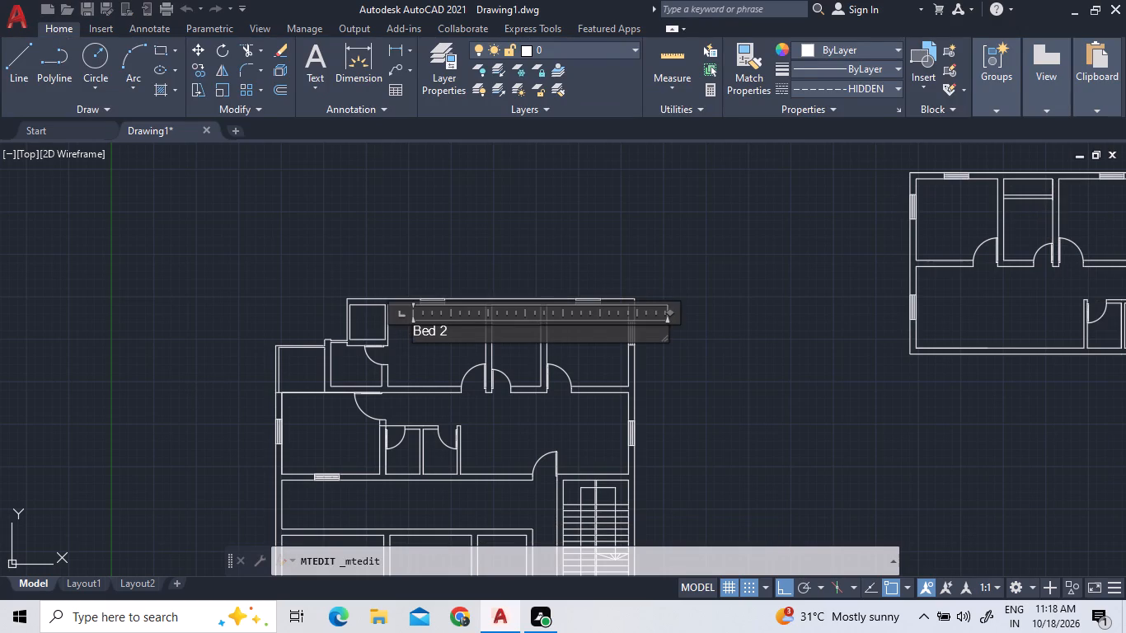
triple_click(457, 332)
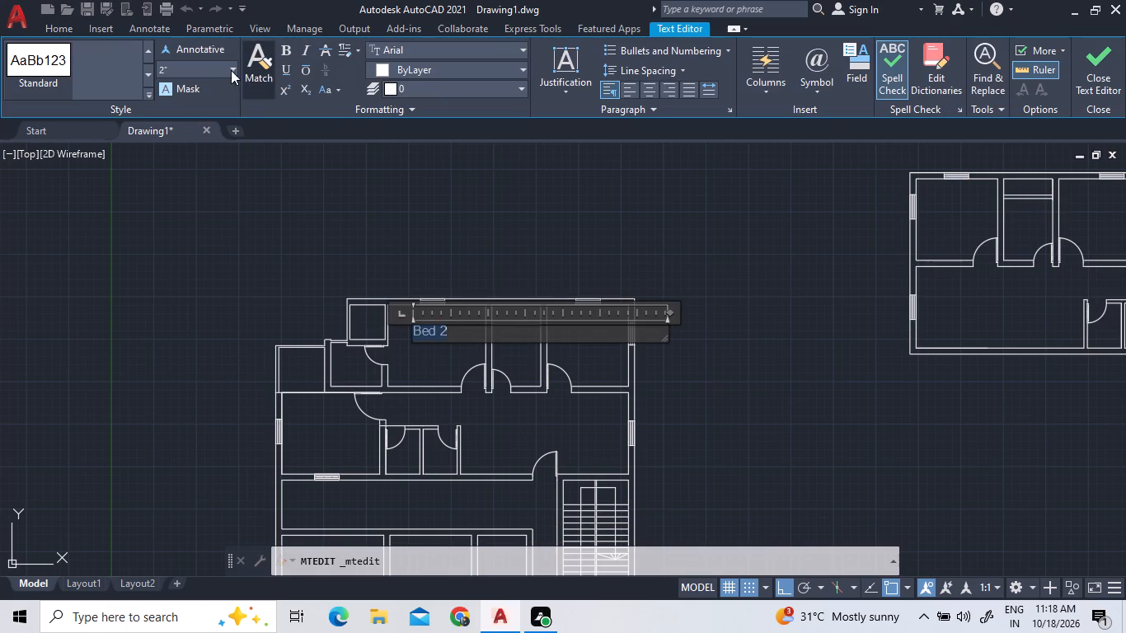
click(205, 70)
key(5)
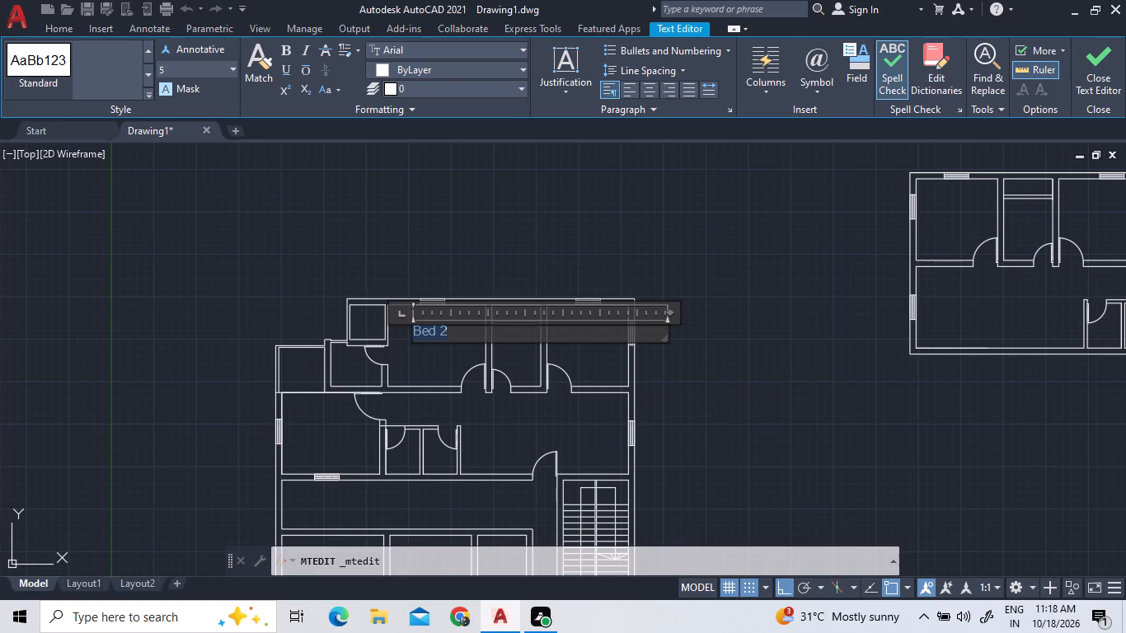
key(BackSpace)
text(1')
key(Return)
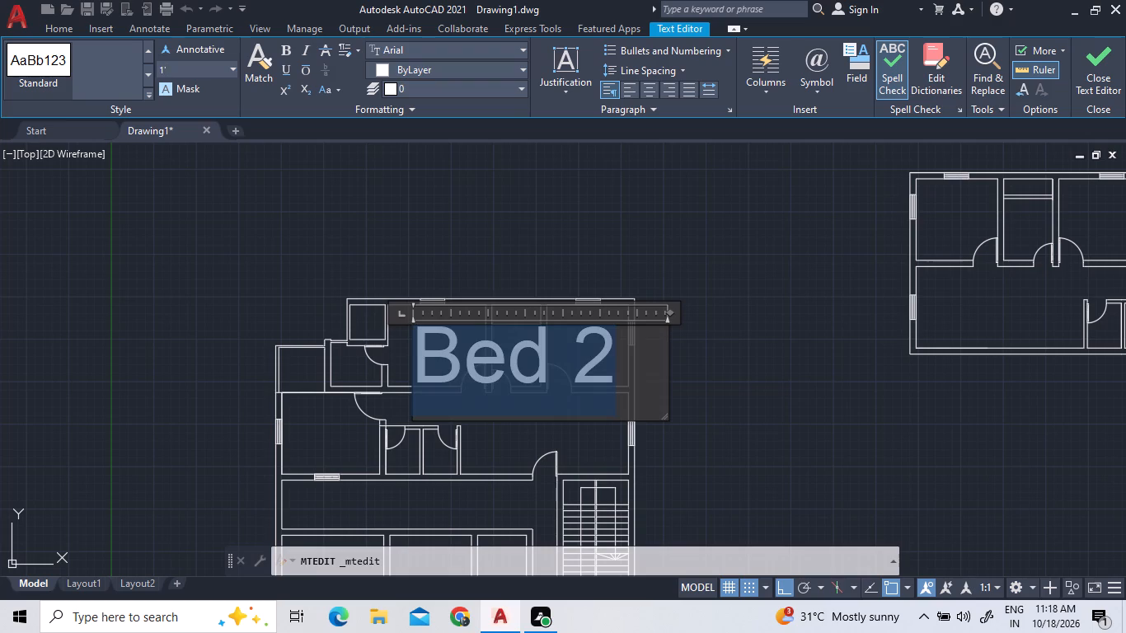
click(500, 198)
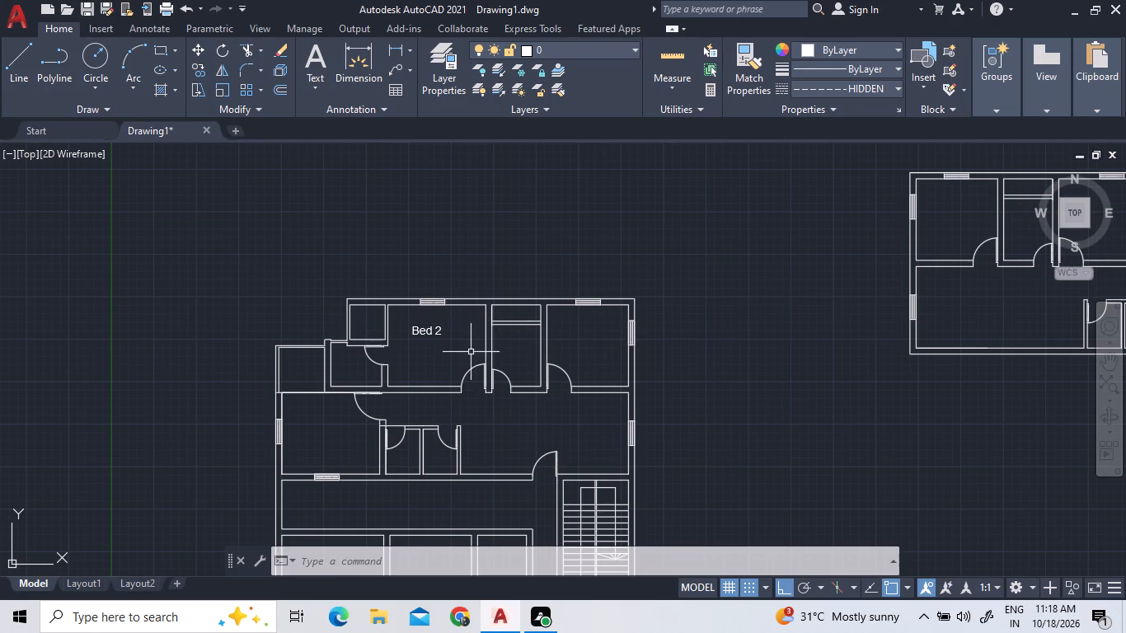
Copy the "Bed 2" label into the upper row's eastern bedroom, the narrow middle room and the small strip above it, with Ortho off.
click(416, 335)
right_click(415, 335)
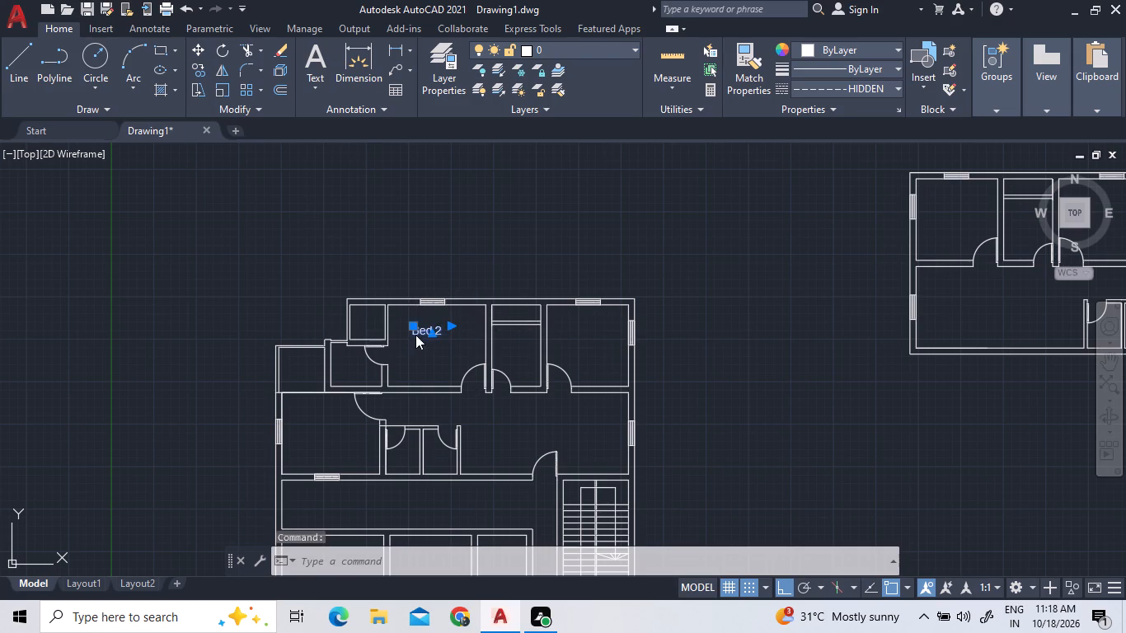
click(472, 335)
click(470, 334)
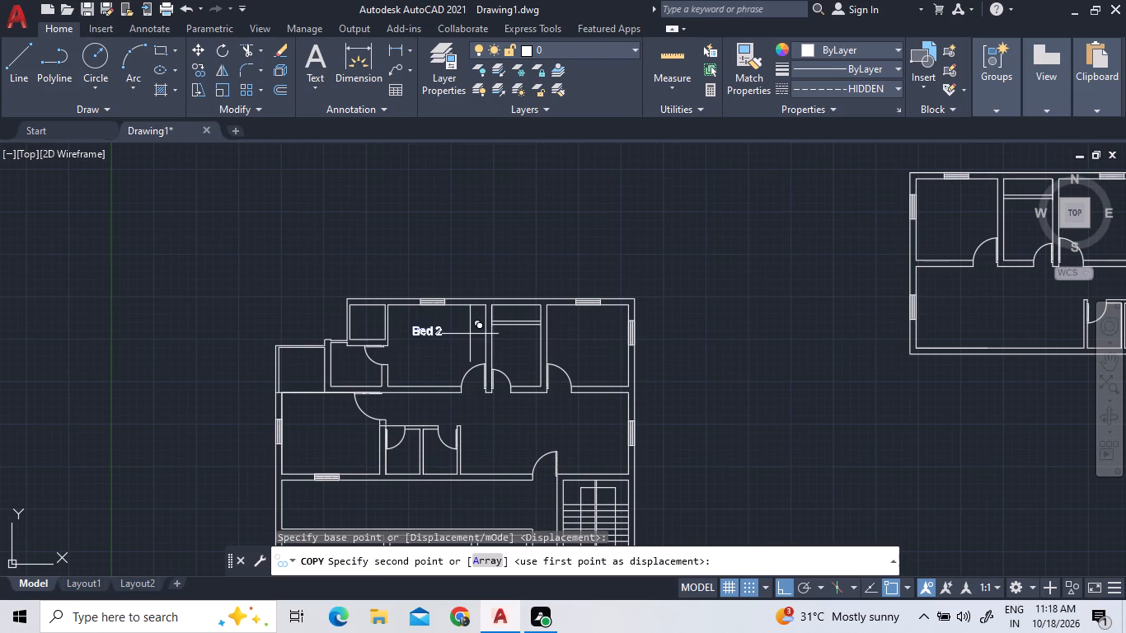
click(629, 371)
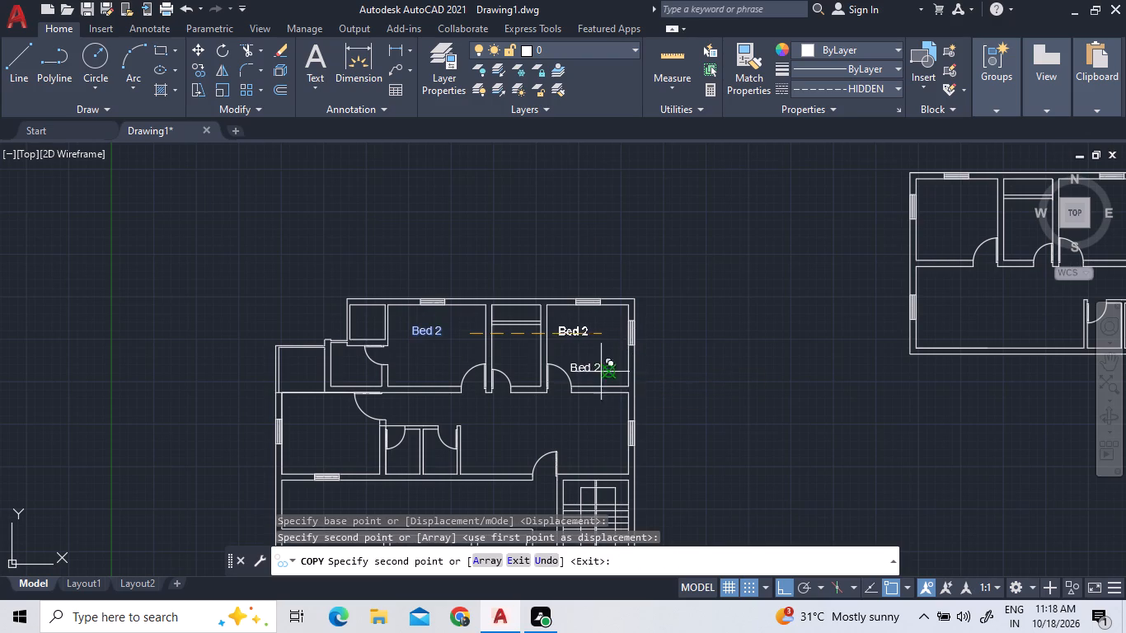
scroll(555, 365, up, 2)
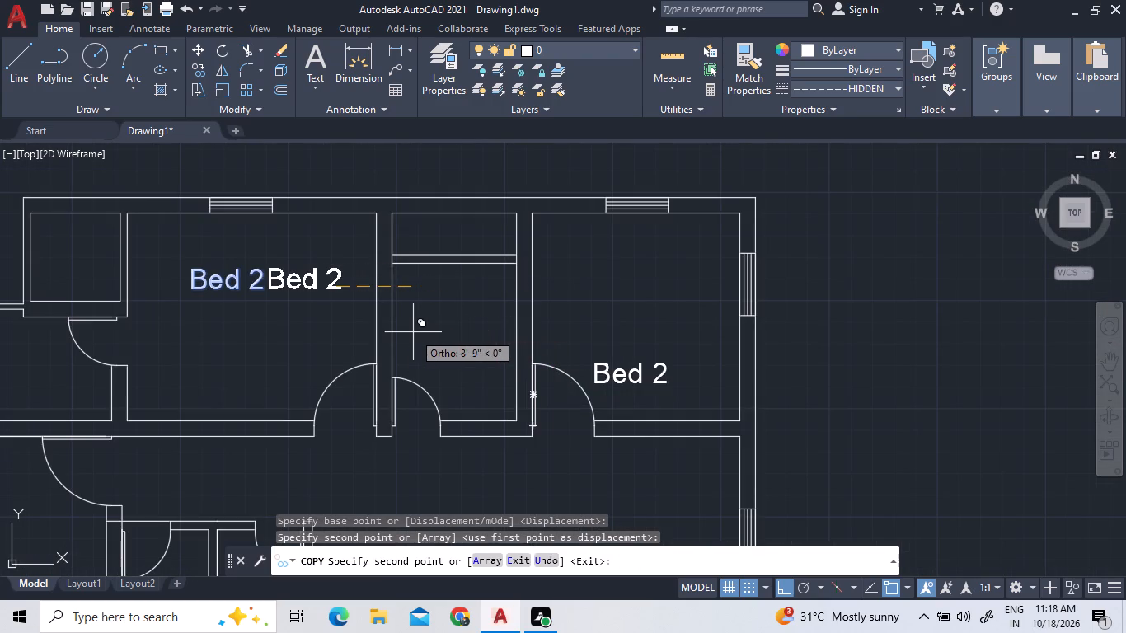
key(F8)
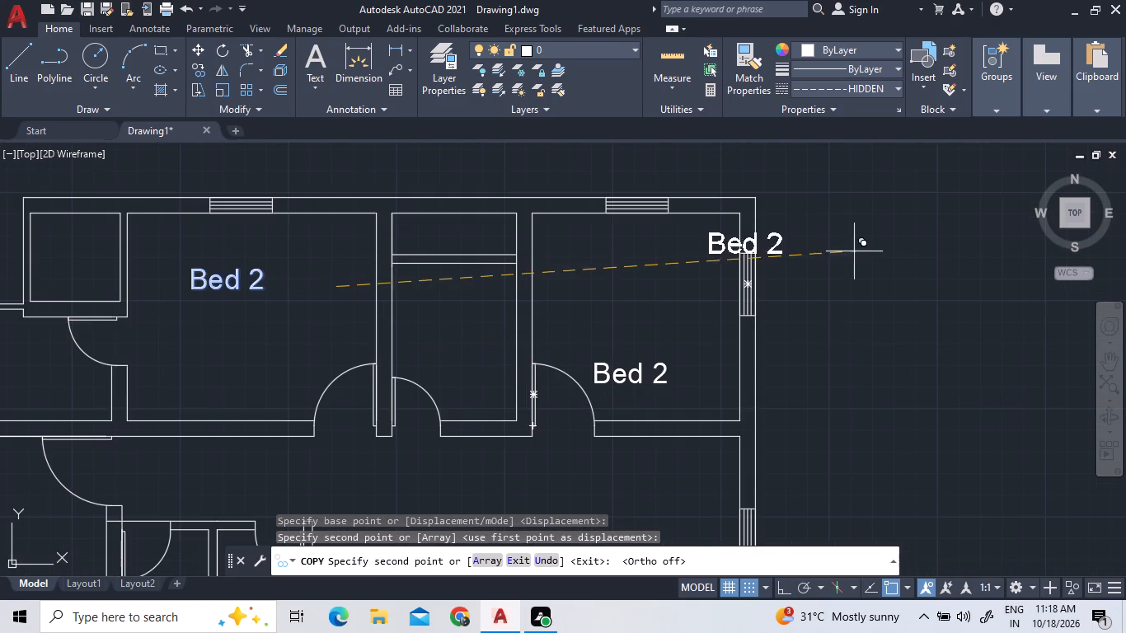
click(572, 337)
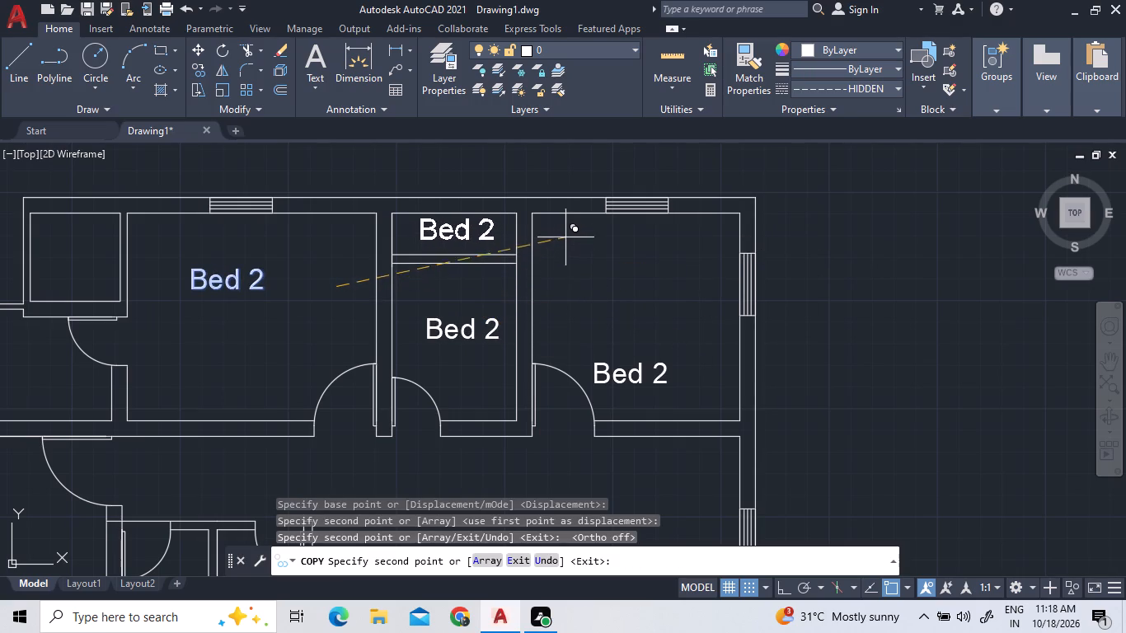
click(567, 240)
Continue copying "Bed 2" into the small corner room, the room below it, the western lower-row room and the large hall, and end the copy.
scroll(757, 260, down, 2)
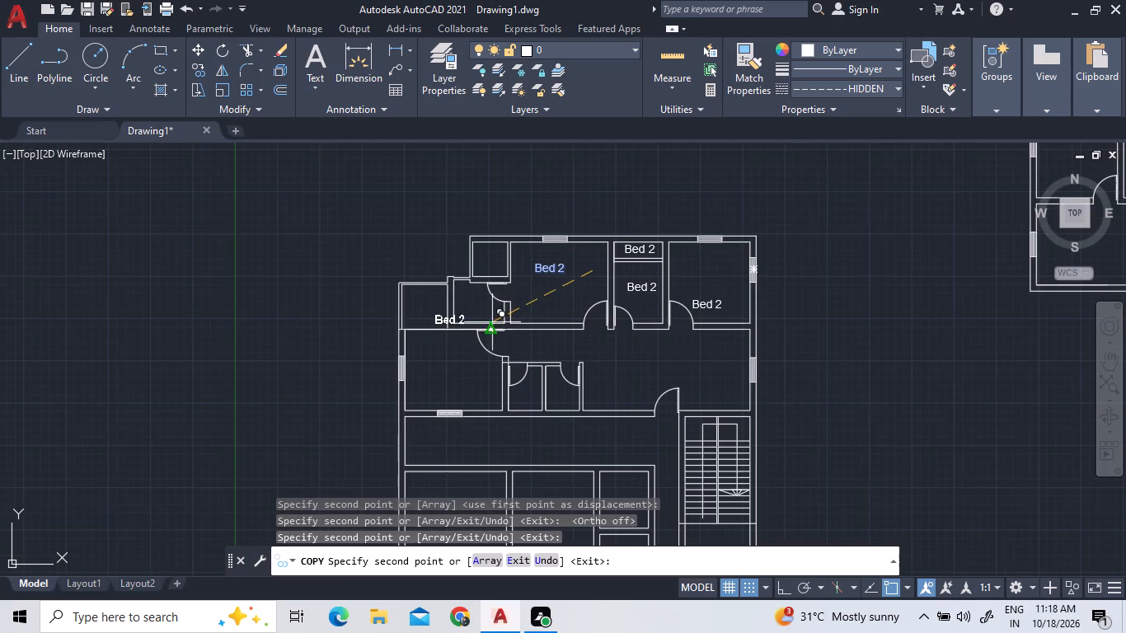
scroll(493, 322, up, 2)
click(551, 294)
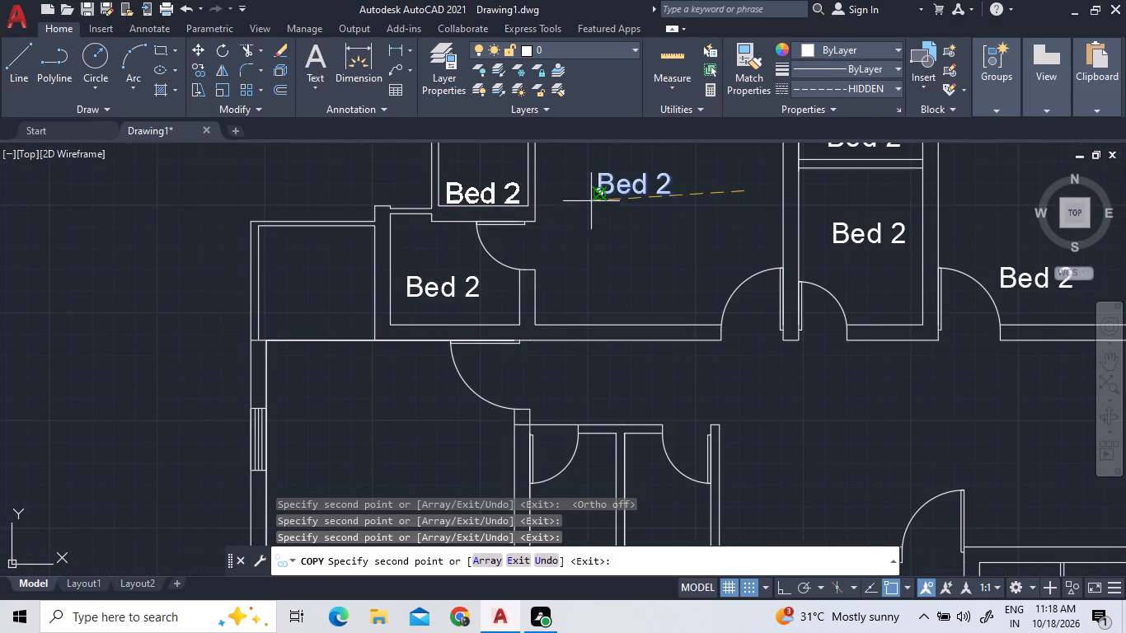
click(589, 185)
scroll(469, 483, down, 1)
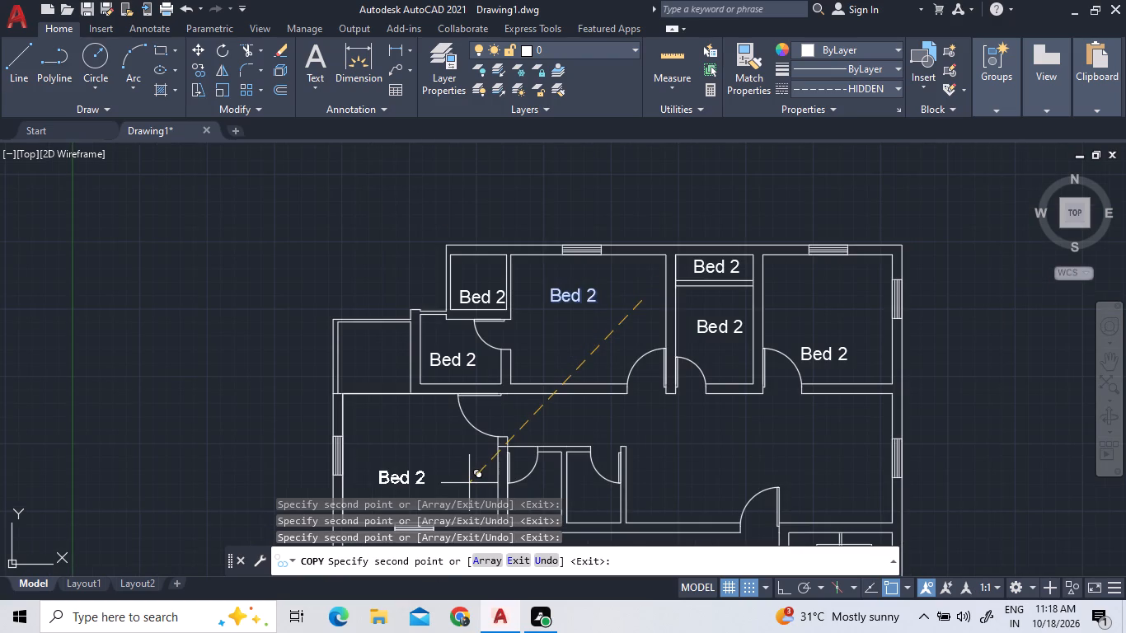
click(475, 473)
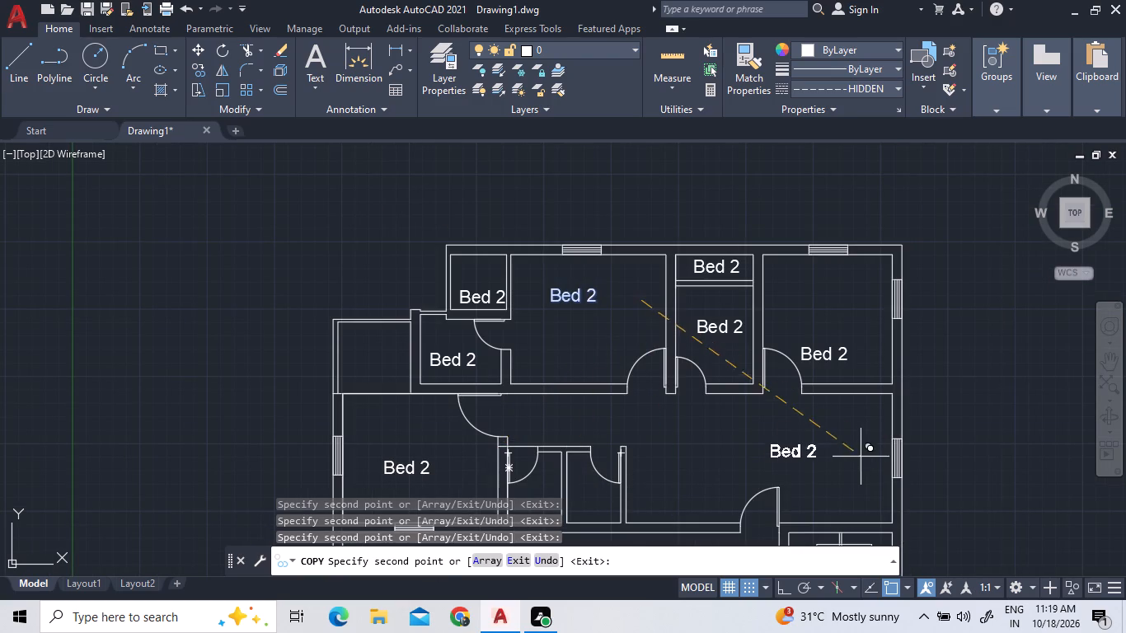
click(830, 446)
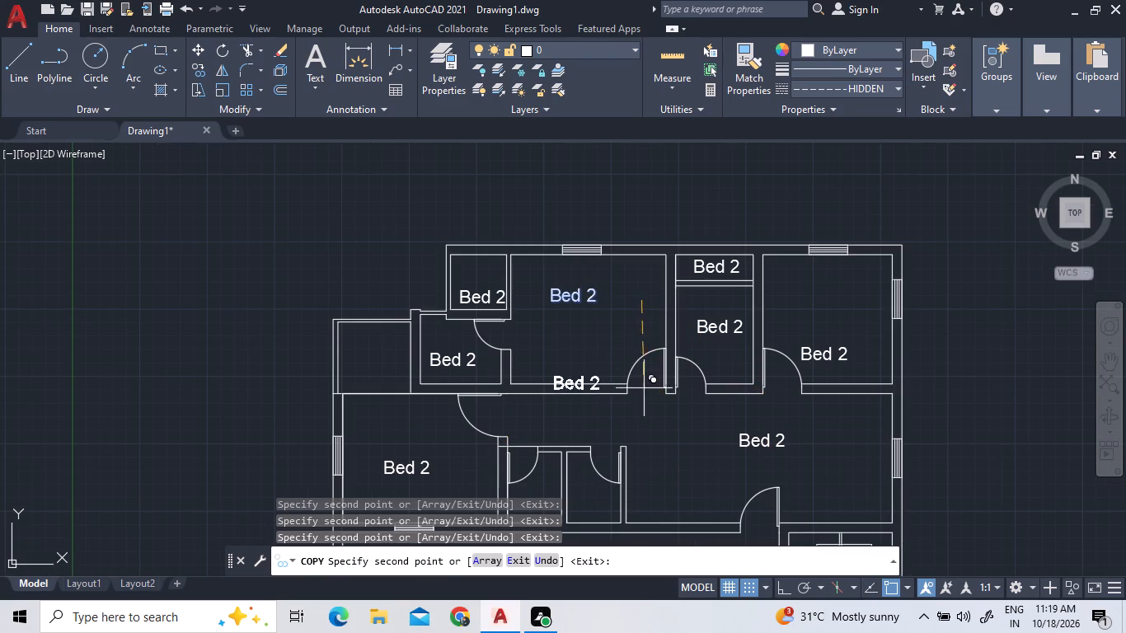
scroll(641, 288, down, 2)
scroll(653, 364, up, 3)
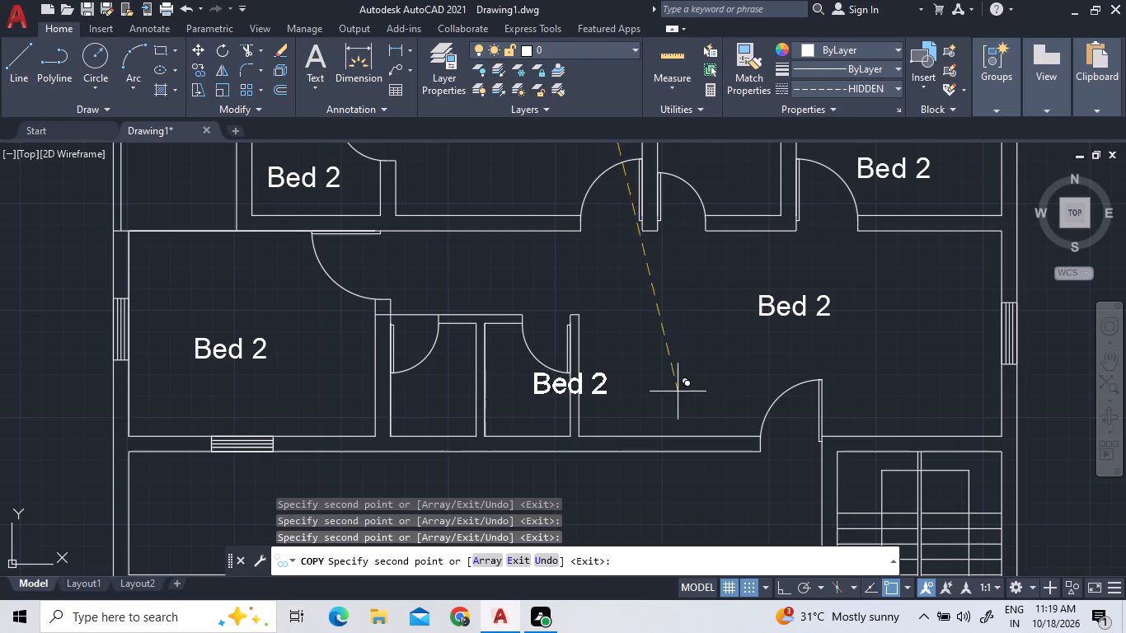
right_click(779, 314)
click(784, 328)
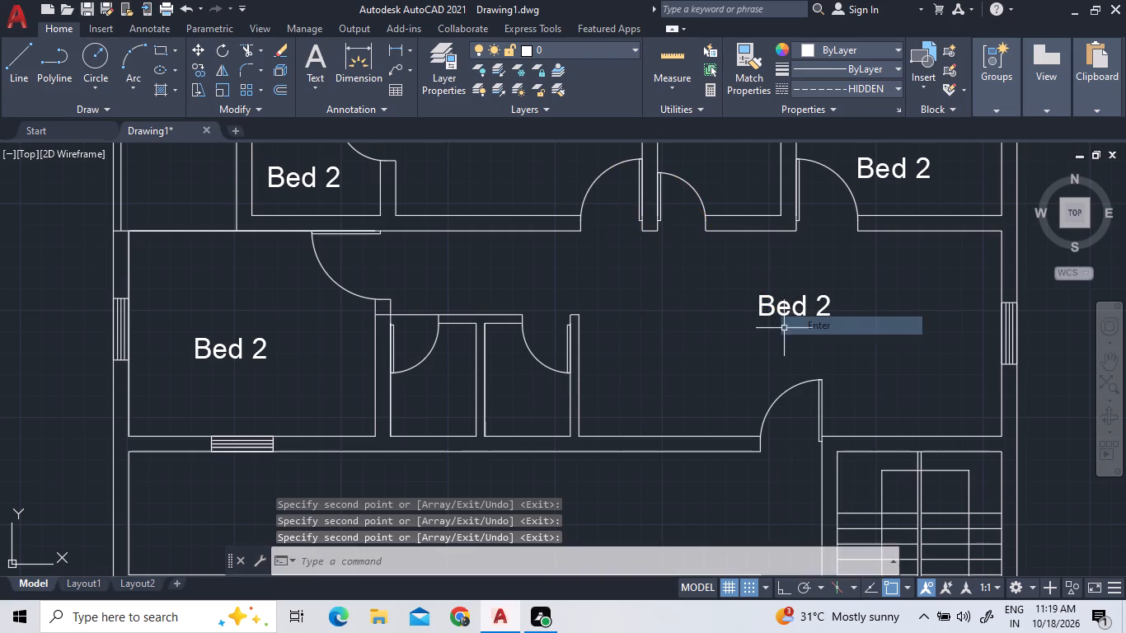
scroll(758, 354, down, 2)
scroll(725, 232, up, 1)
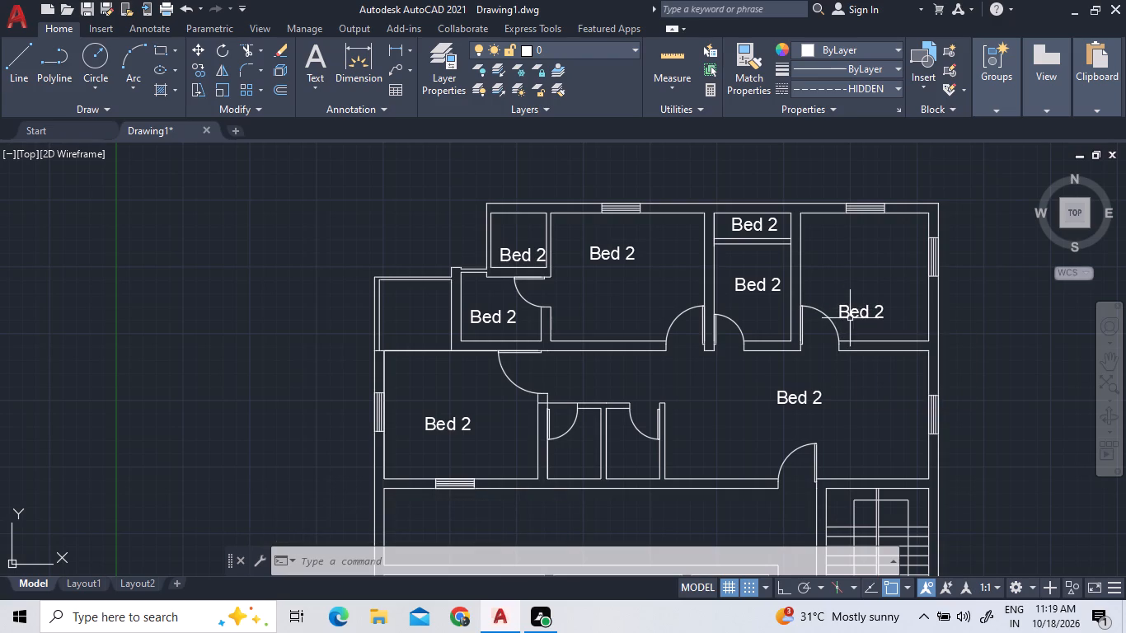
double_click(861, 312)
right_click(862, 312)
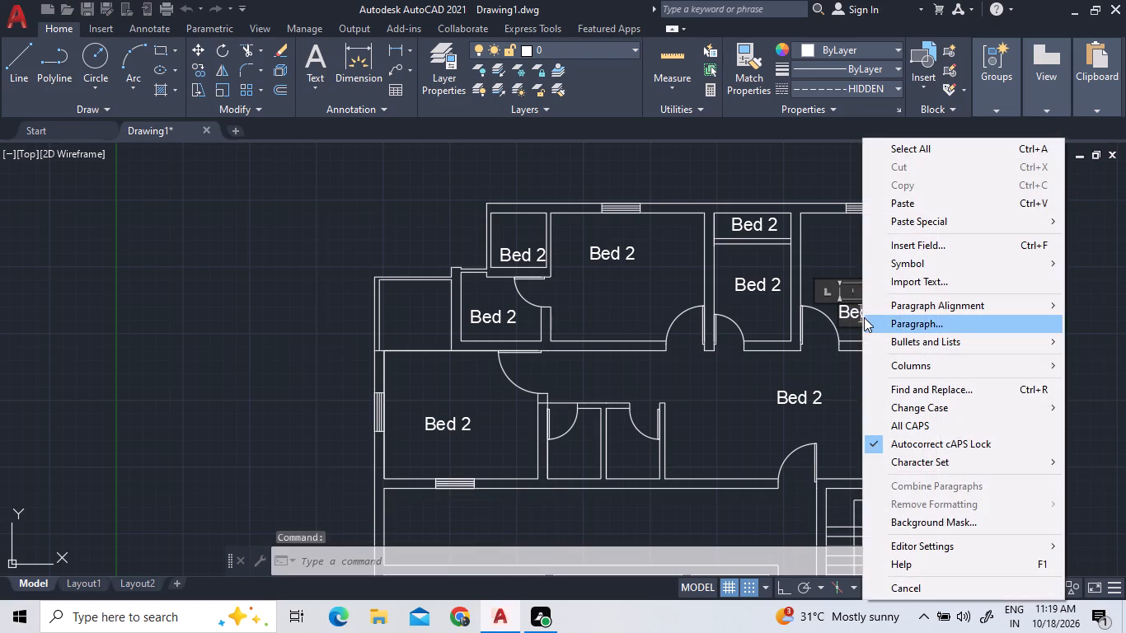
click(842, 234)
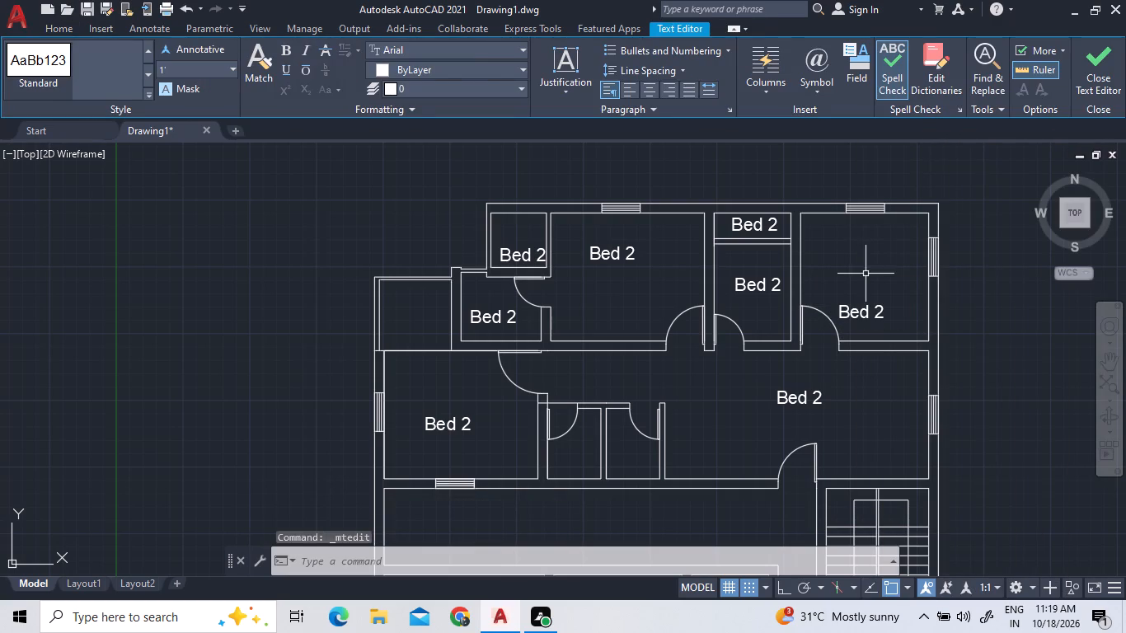
Change the copied label in the upper row's eastern bedroom to "G BED".
double_click(865, 316)
right_click(865, 316)
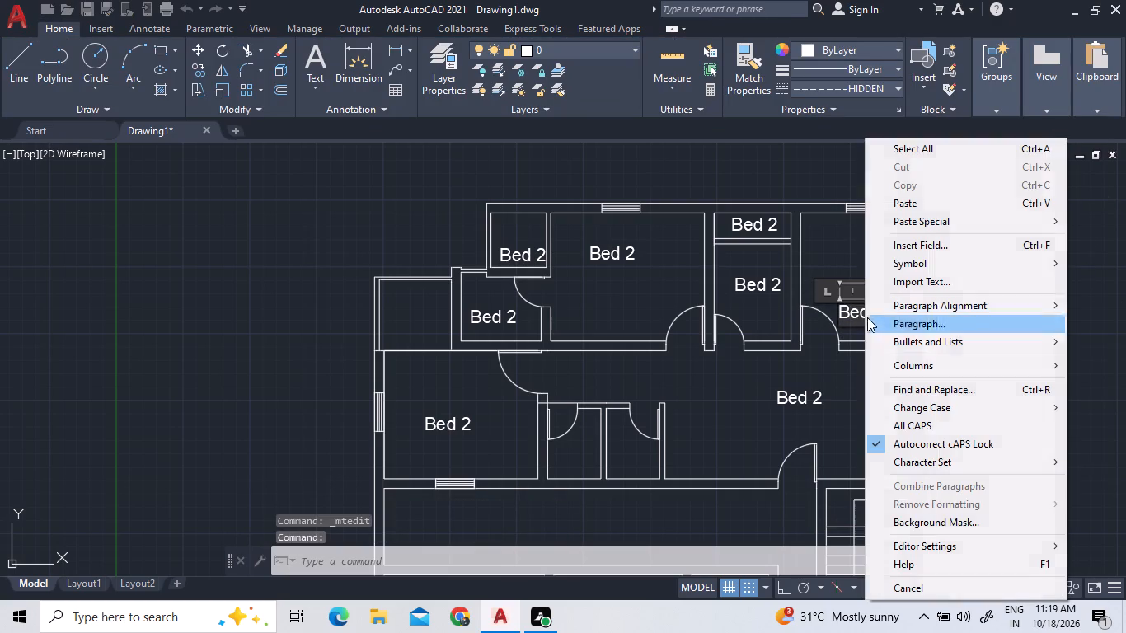
click(853, 321)
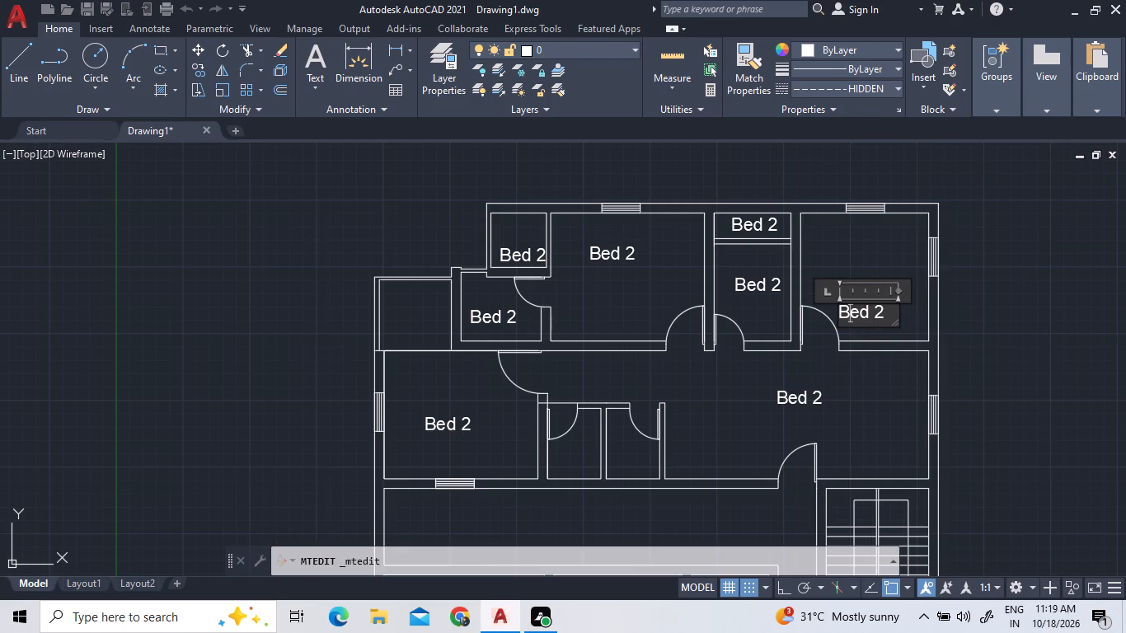
triple_click(890, 316)
triple_click(889, 316)
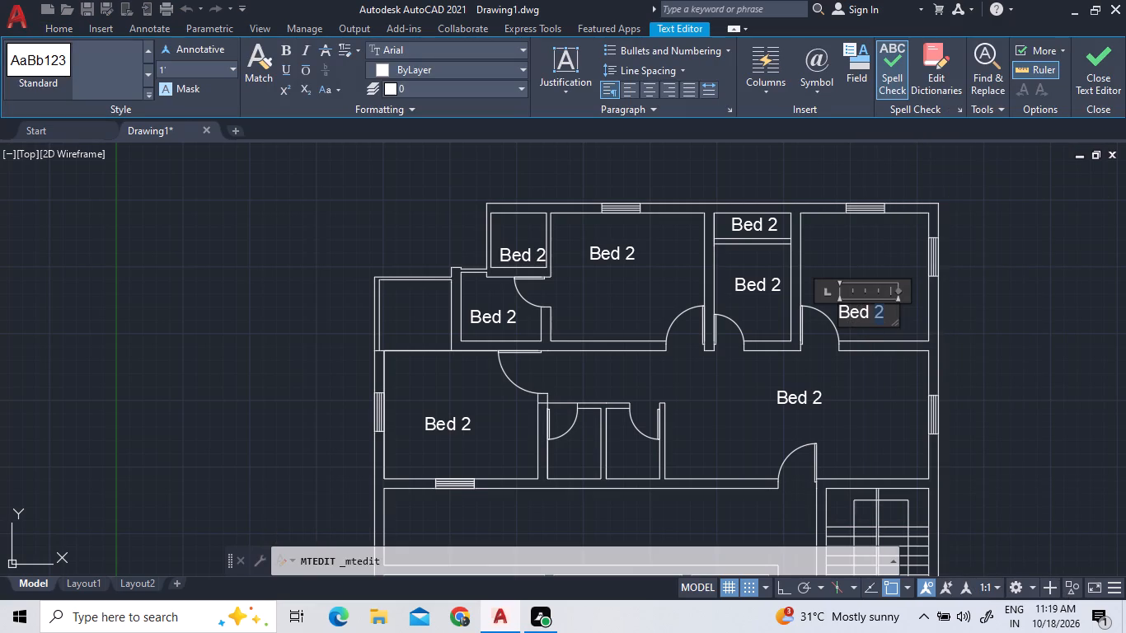
click(887, 315)
key(g)
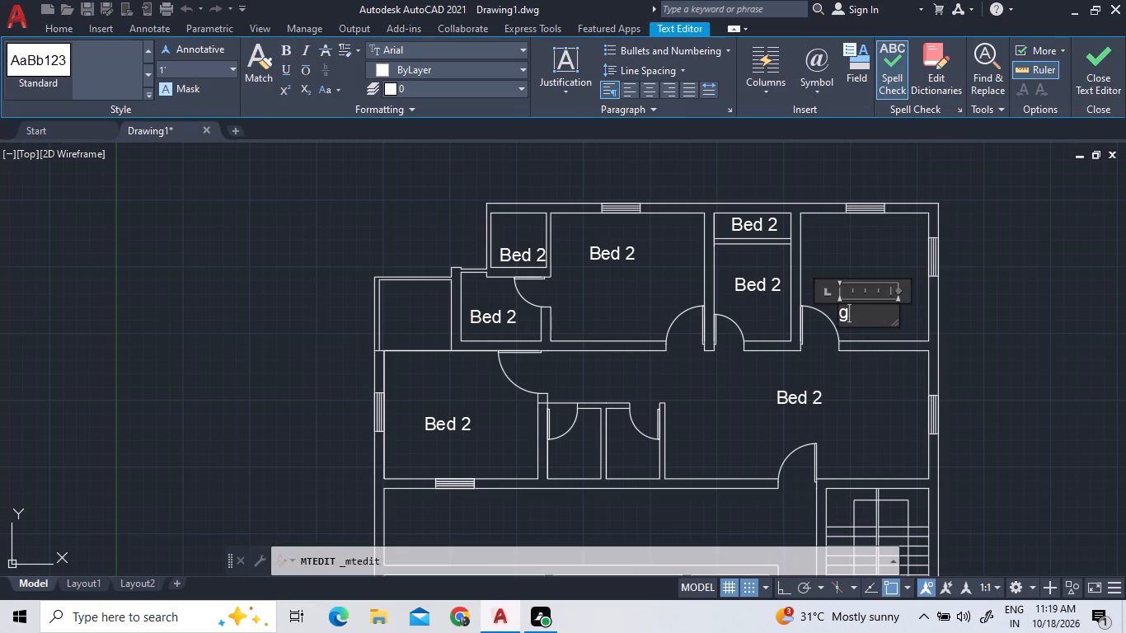
key(backslash)
key(BackSpace)
key(BackSpace)
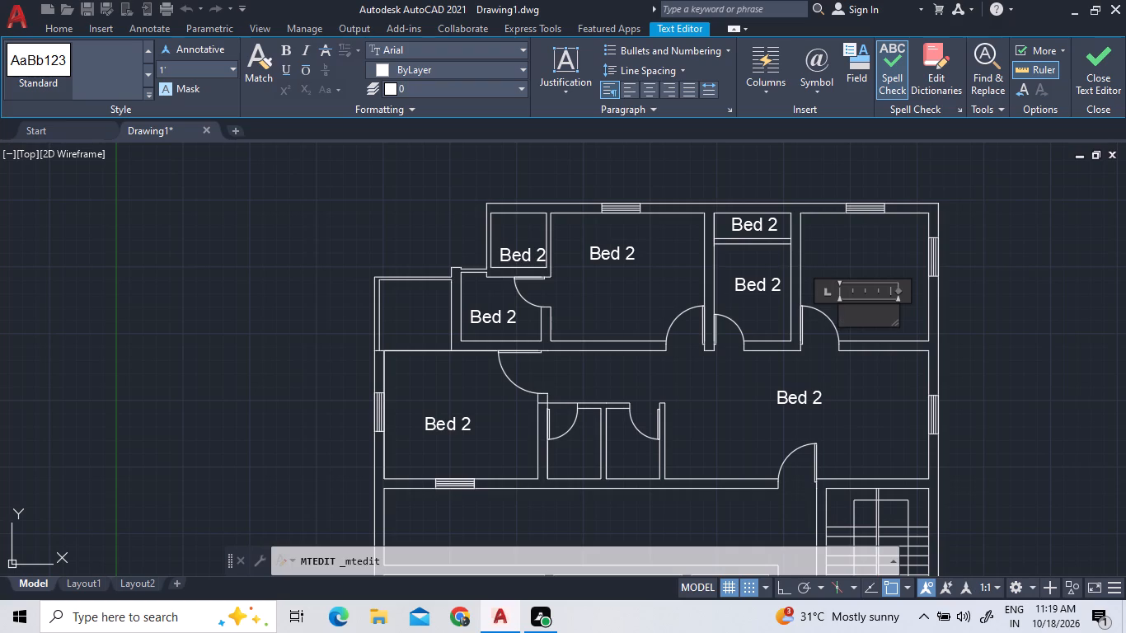
text(G)
key(space)
text(BED)
key(BackSpace)
key(BackSpace)
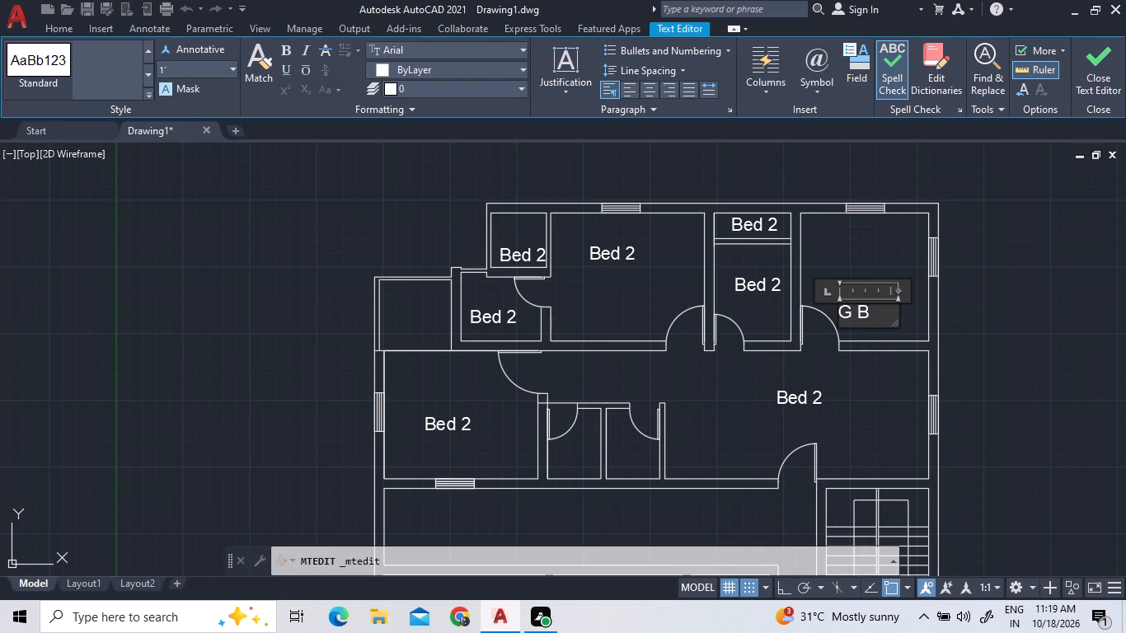
text(ED)
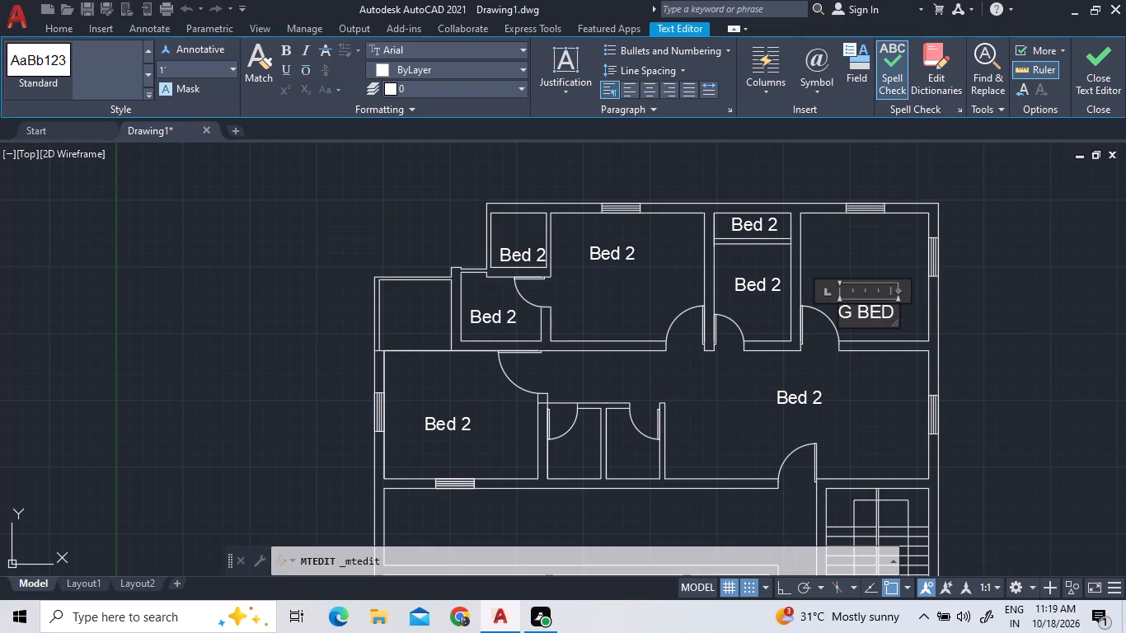
click(885, 314)
click(883, 257)
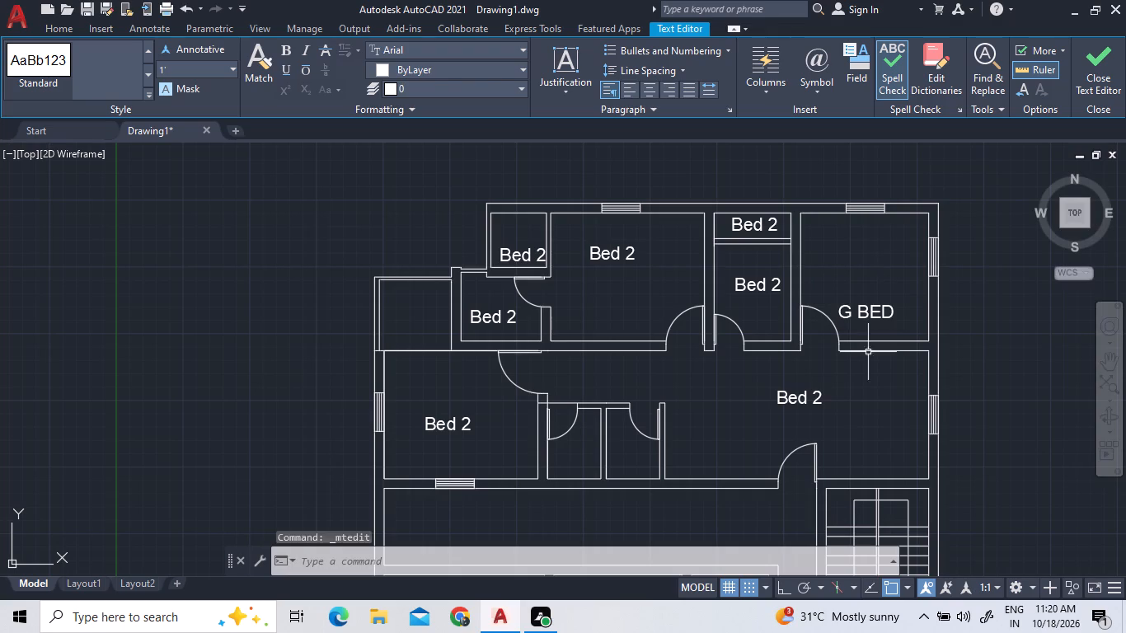
Move the "G BED" label up, clear of the door swing, to about the middle of its bedroom.
click(865, 309)
right_click(862, 308)
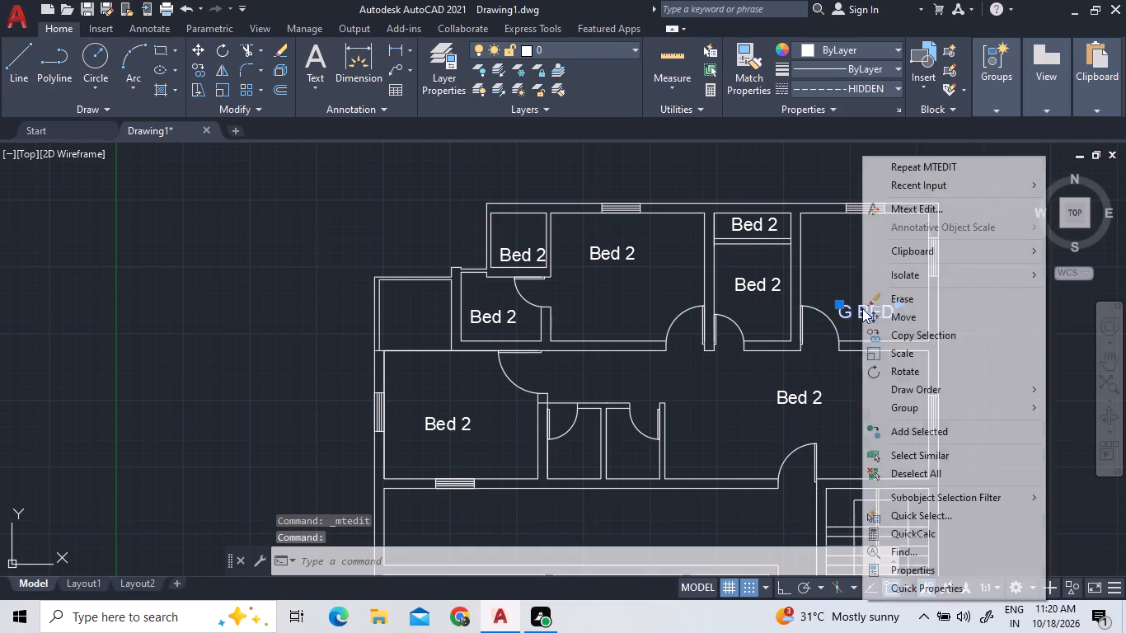
double_click(876, 321)
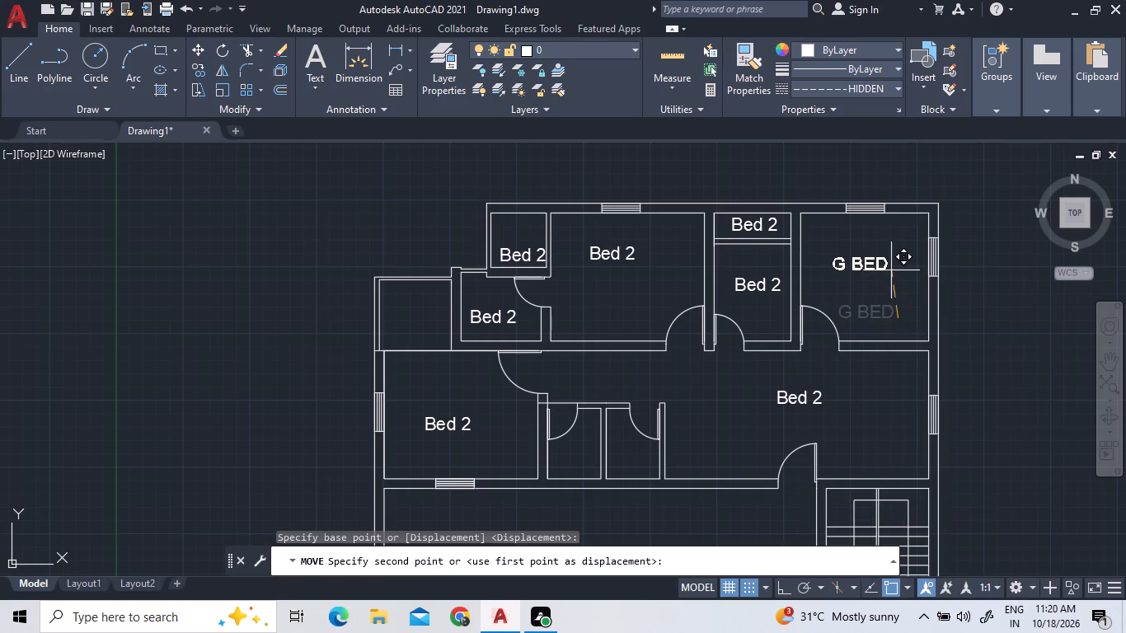
click(899, 275)
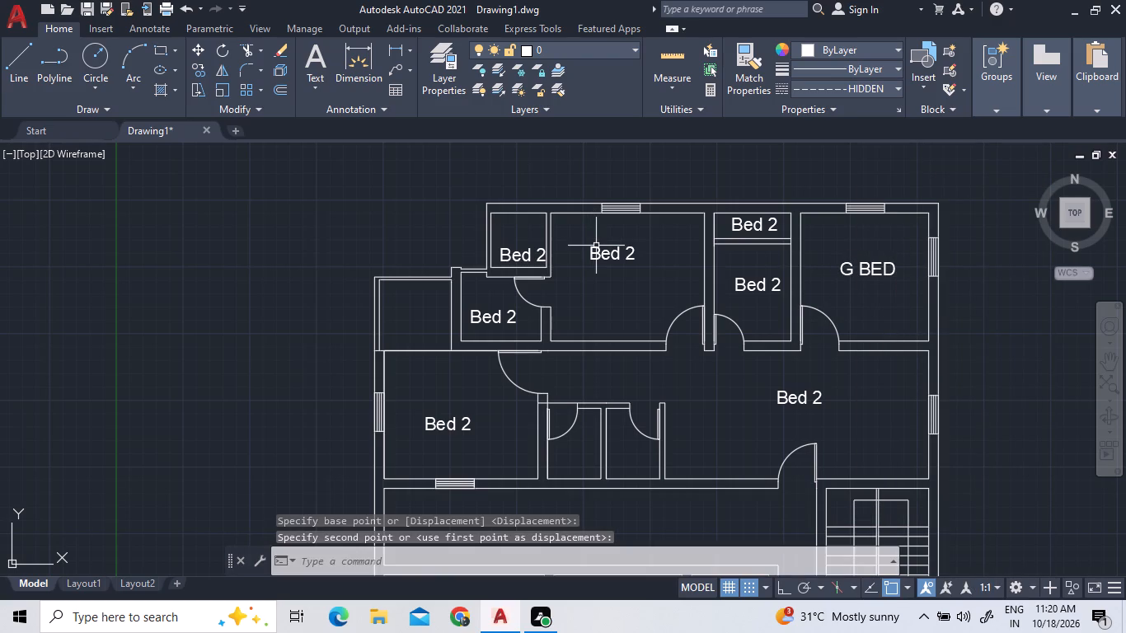
Change the "Bed 2" label in the upper row's large western bedroom to "BED-2".
triple_click(596, 246)
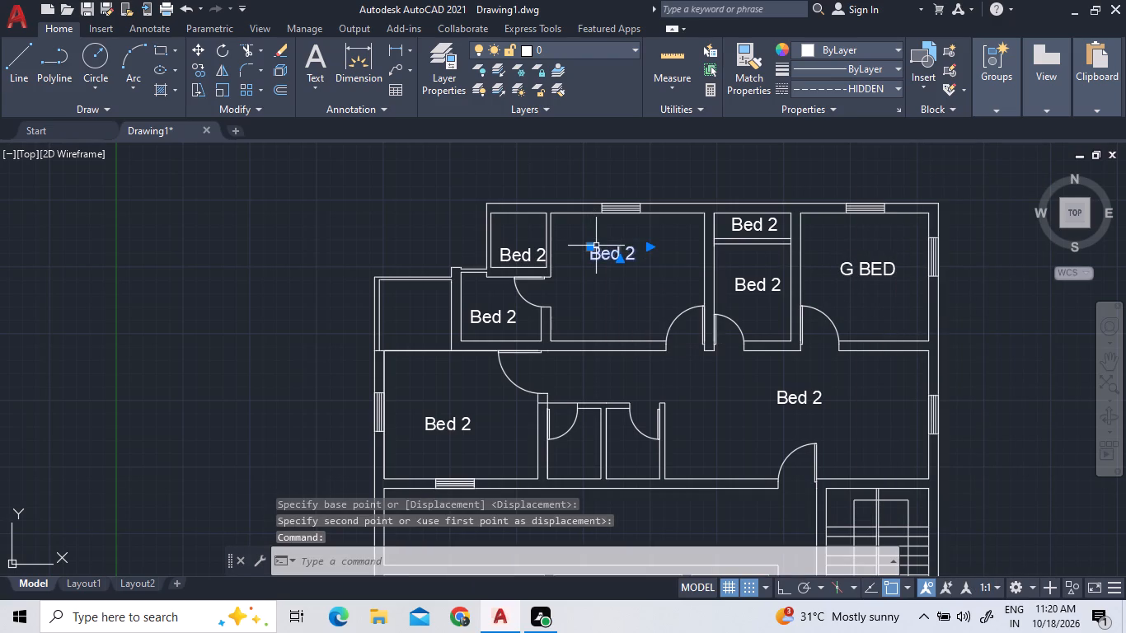
triple_click(596, 246)
click(596, 246)
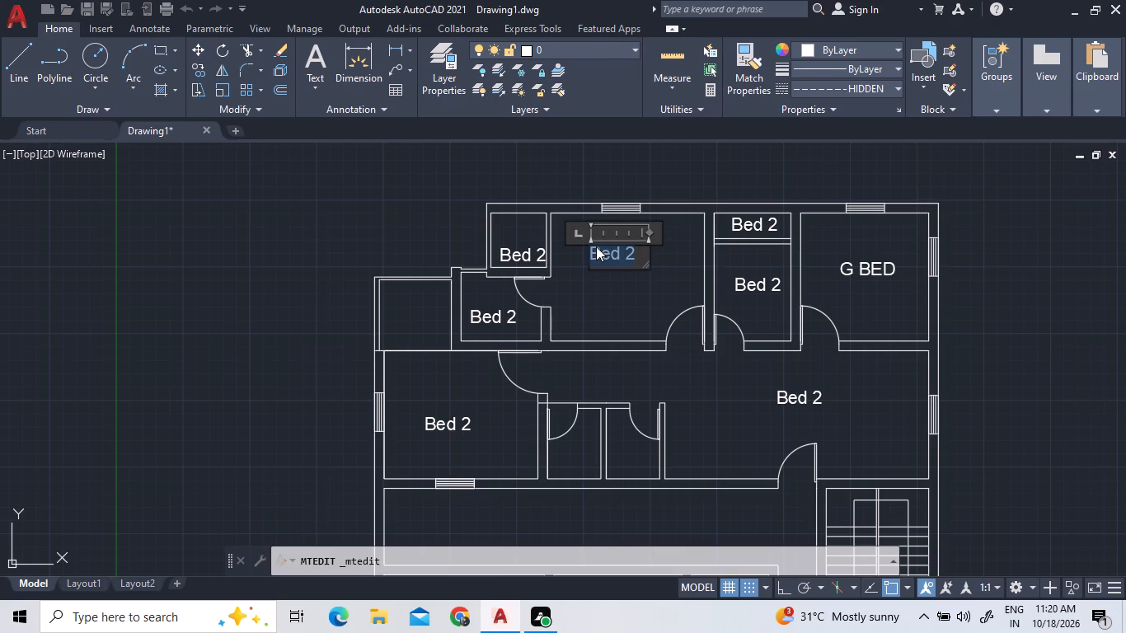
key(b)
text(ED)
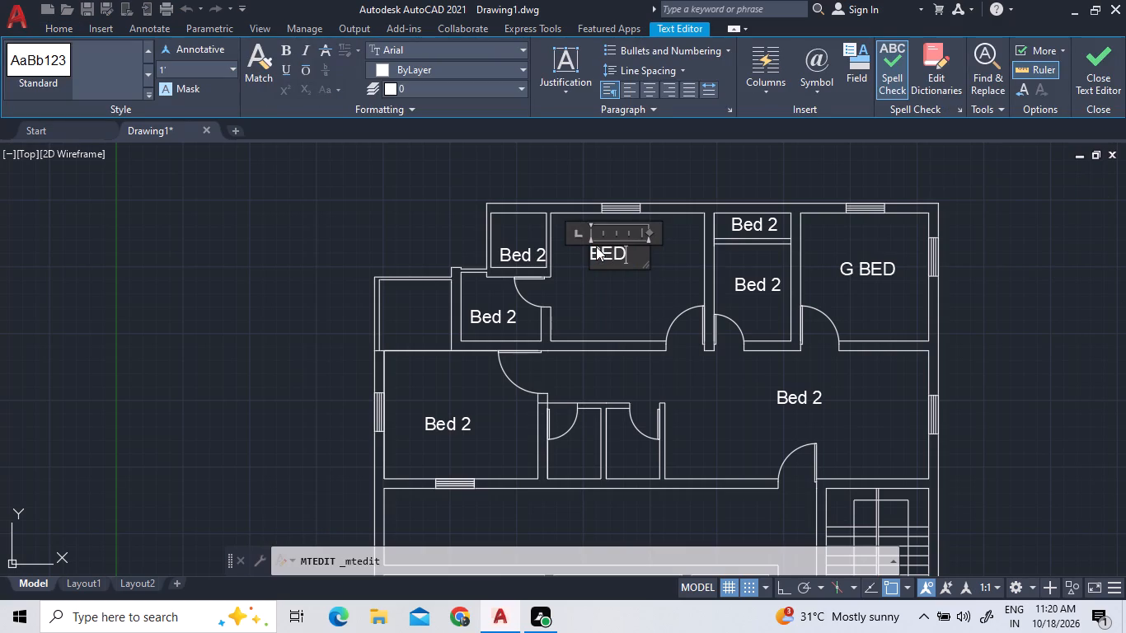
key(minus)
key(2)
triple_click(740, 288)
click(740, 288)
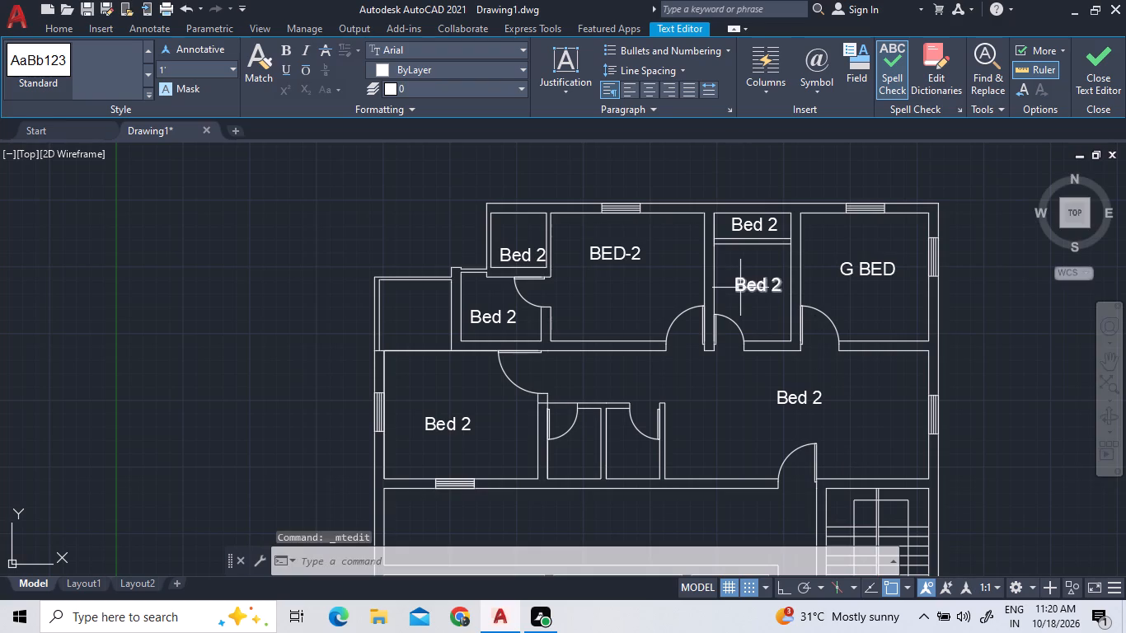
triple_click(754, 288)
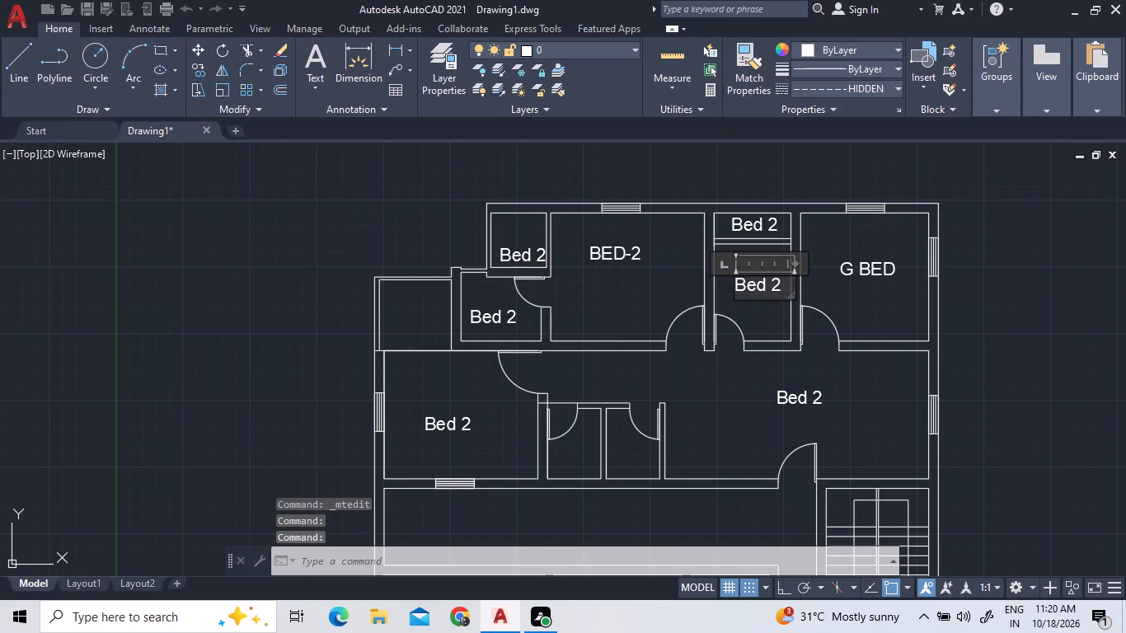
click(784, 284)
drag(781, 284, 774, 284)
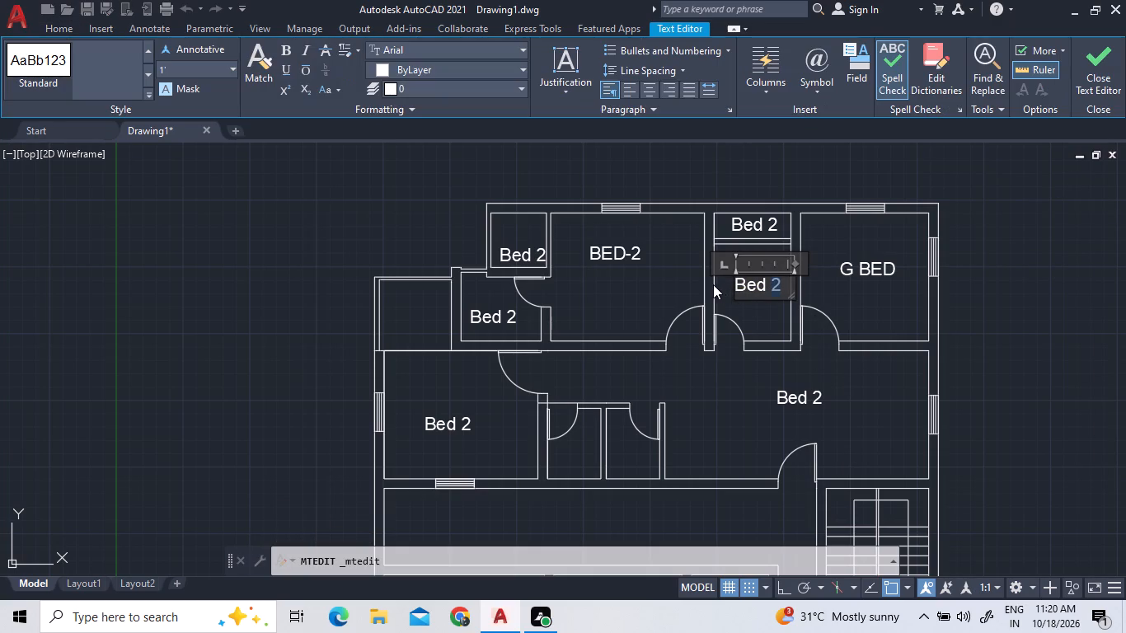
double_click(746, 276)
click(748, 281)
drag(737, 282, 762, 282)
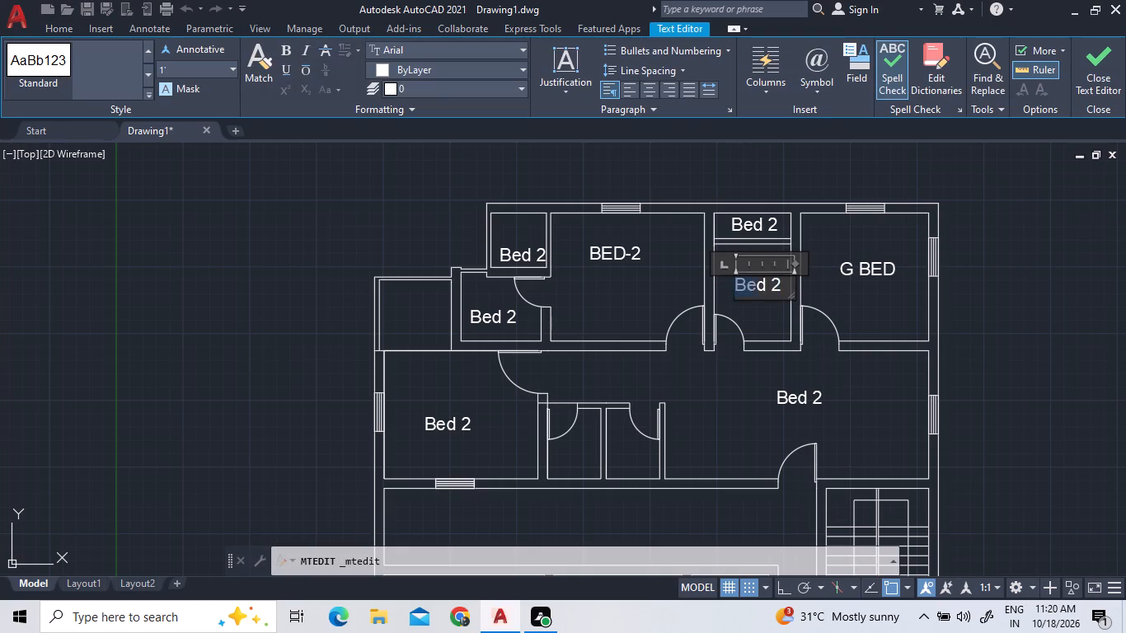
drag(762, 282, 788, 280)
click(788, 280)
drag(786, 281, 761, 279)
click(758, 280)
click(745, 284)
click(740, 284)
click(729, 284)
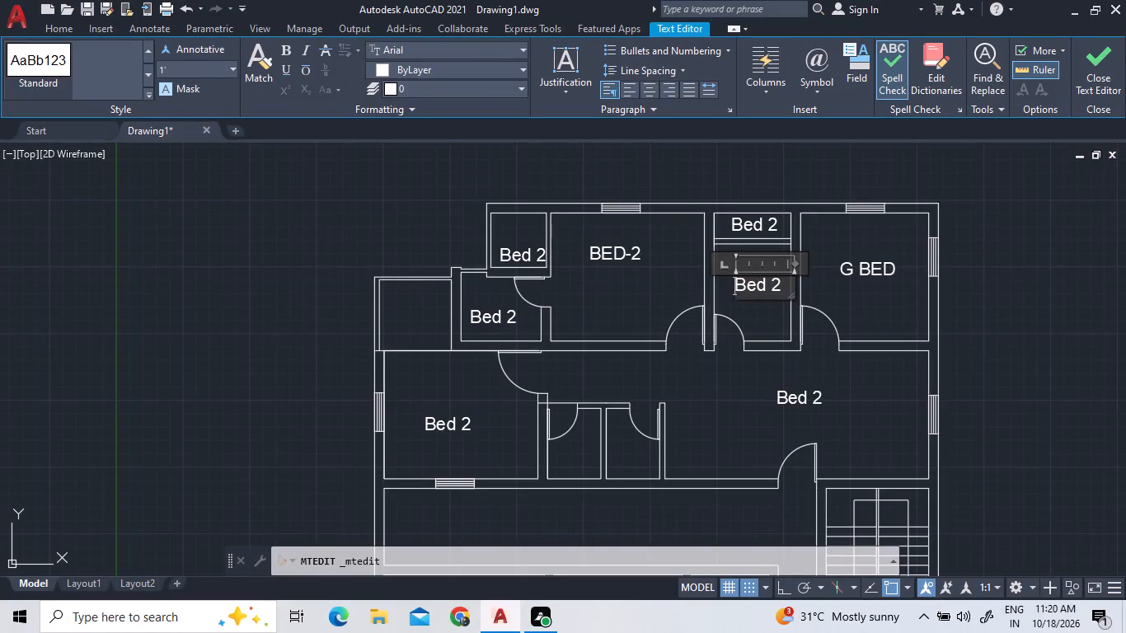
Change the copied "Bed 2" label in the narrow middle room of the upper row to "KITCHEN".
triple_click(757, 280)
click(757, 280)
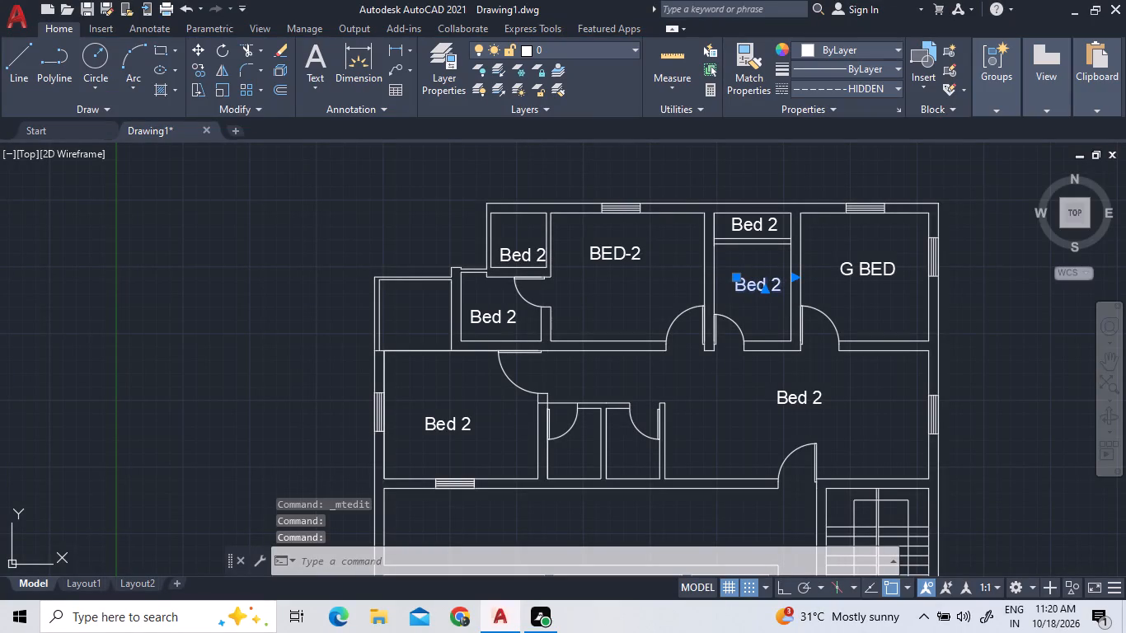
click(757, 280)
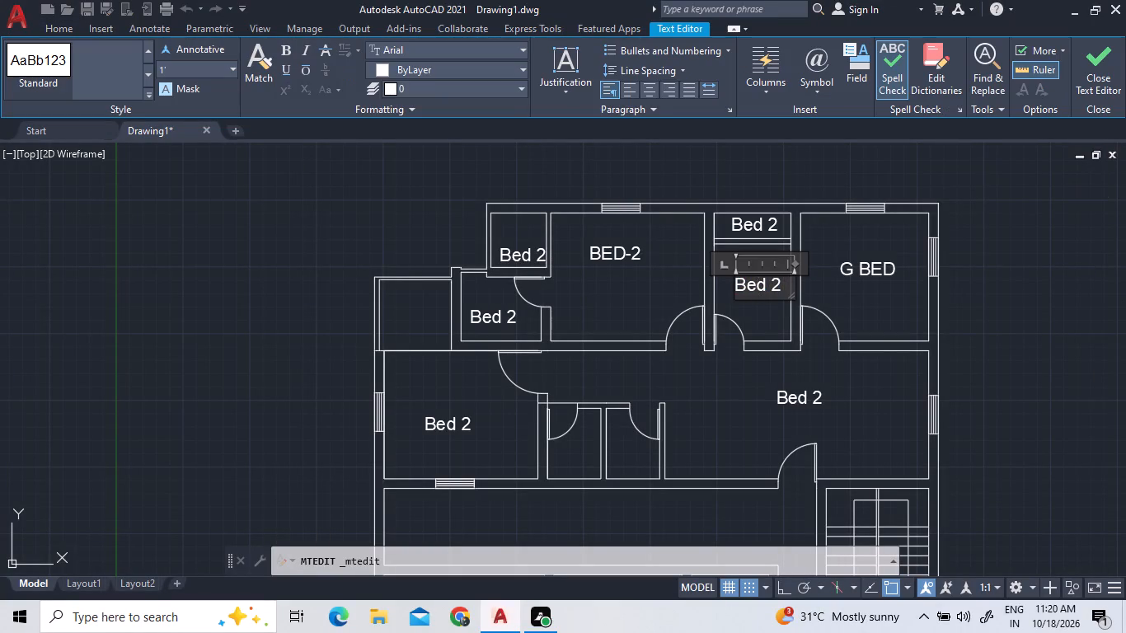
key(BackSpace)
key(BackSpace)
key(Right)
key(BackSpace)
key(BackSpace)
key(Right)
key(Right)
key(BackSpace)
key(BackSpace)
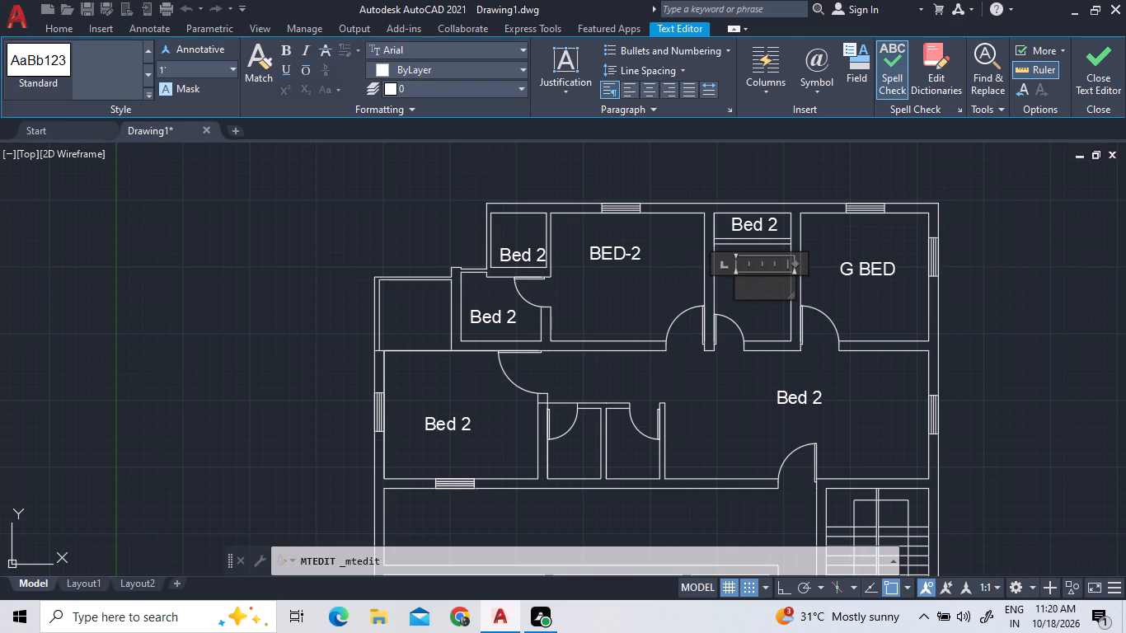
text(KITCHEN)
double_click(774, 323)
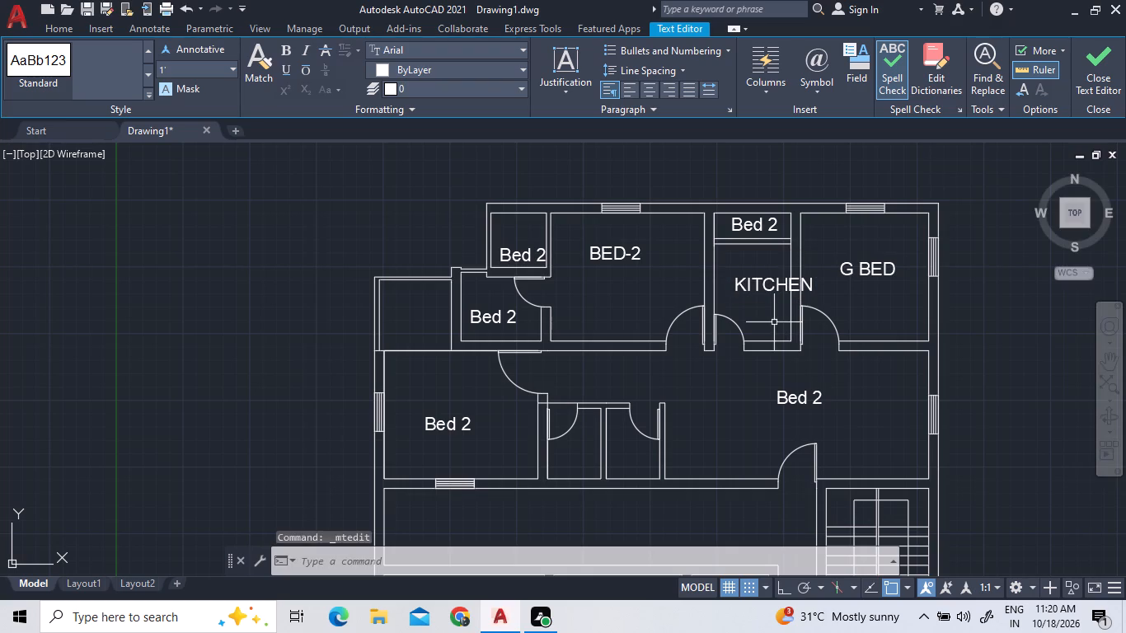
Move the "KITCHEN" label west and slightly up so it sits between the side walls of the narrow middle room.
click(776, 279)
right_click(770, 284)
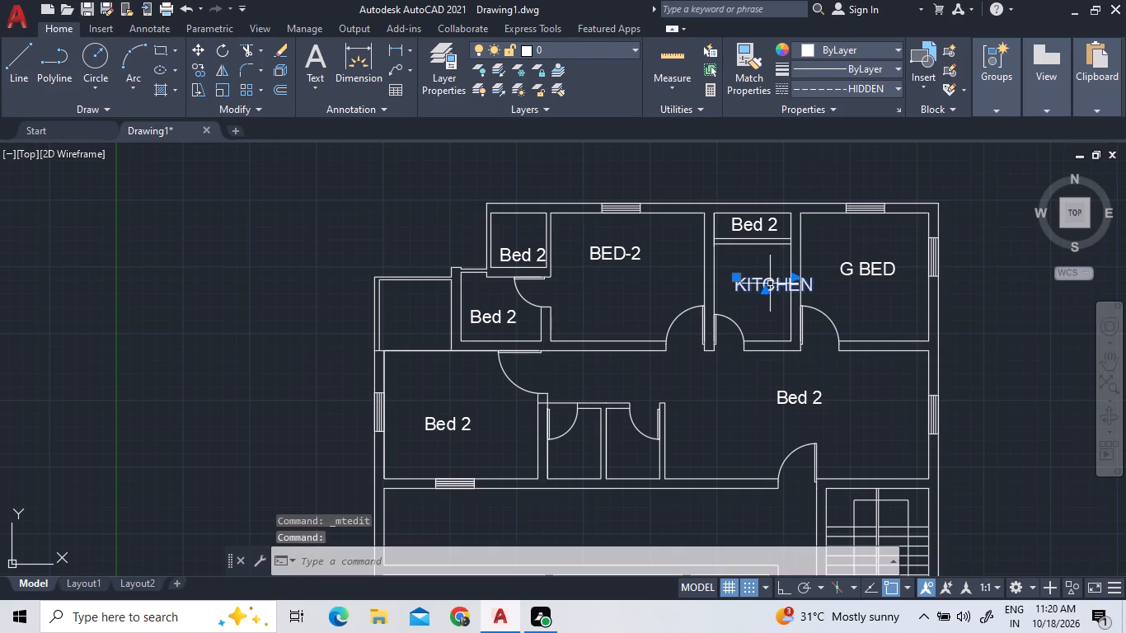
click(781, 310)
click(781, 309)
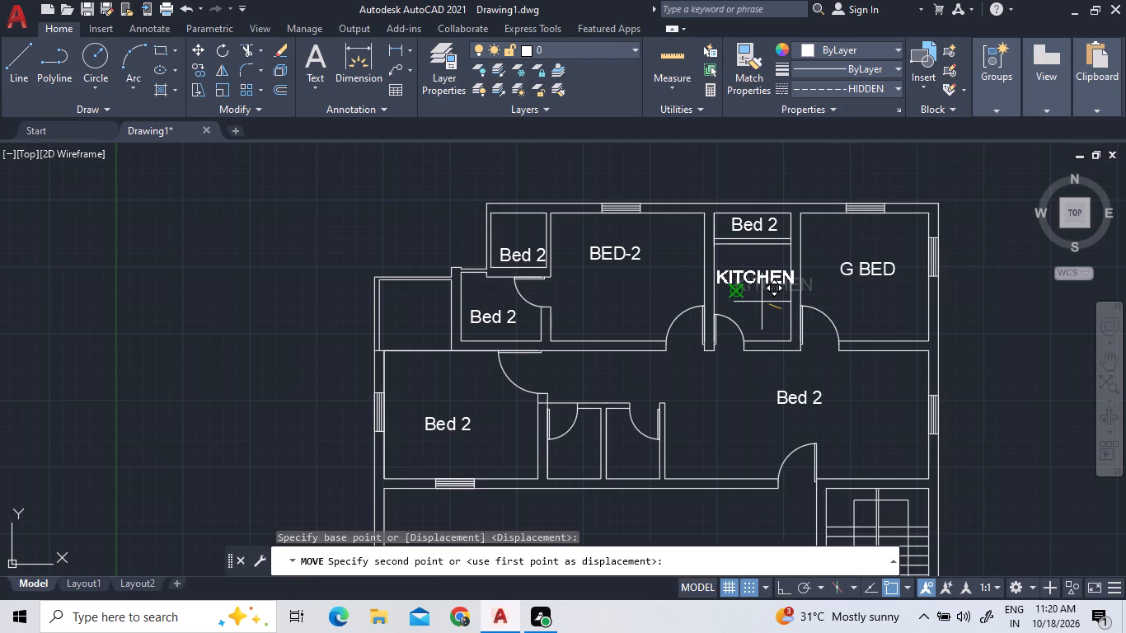
double_click(760, 304)
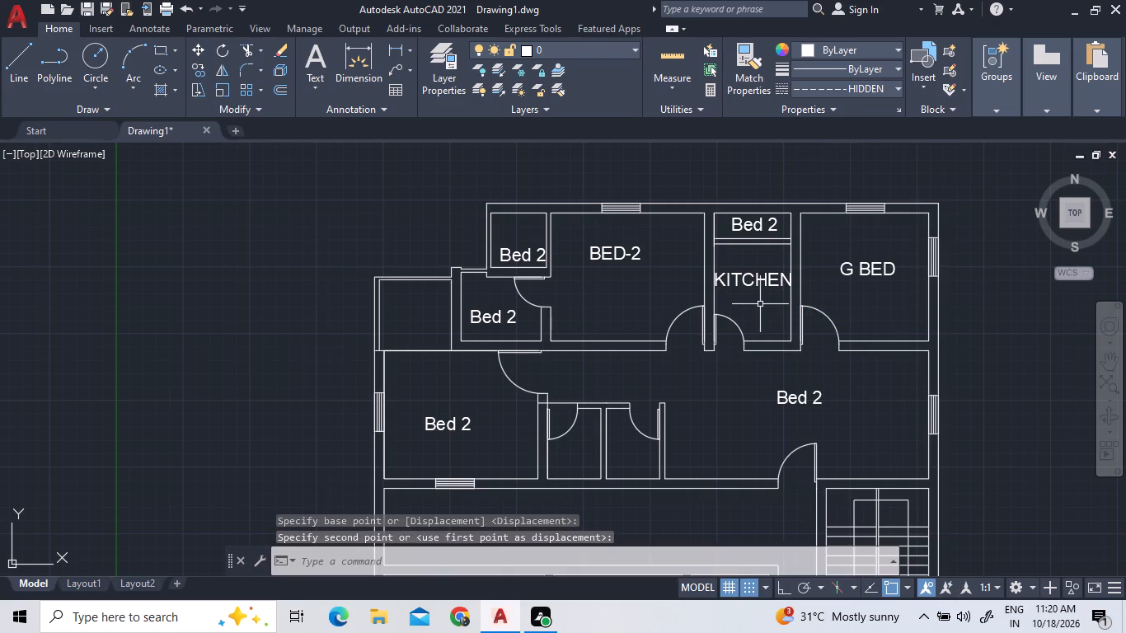
Change the "Bed 2" label in the small strip above the kitchen to "VER".
triple_click(755, 228)
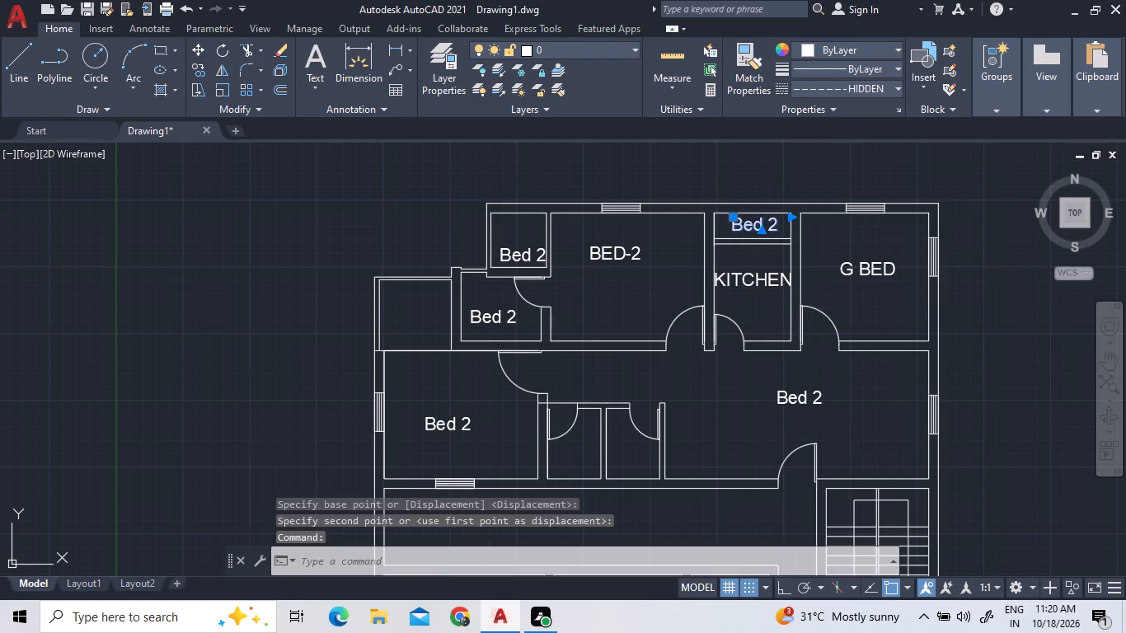
triple_click(753, 228)
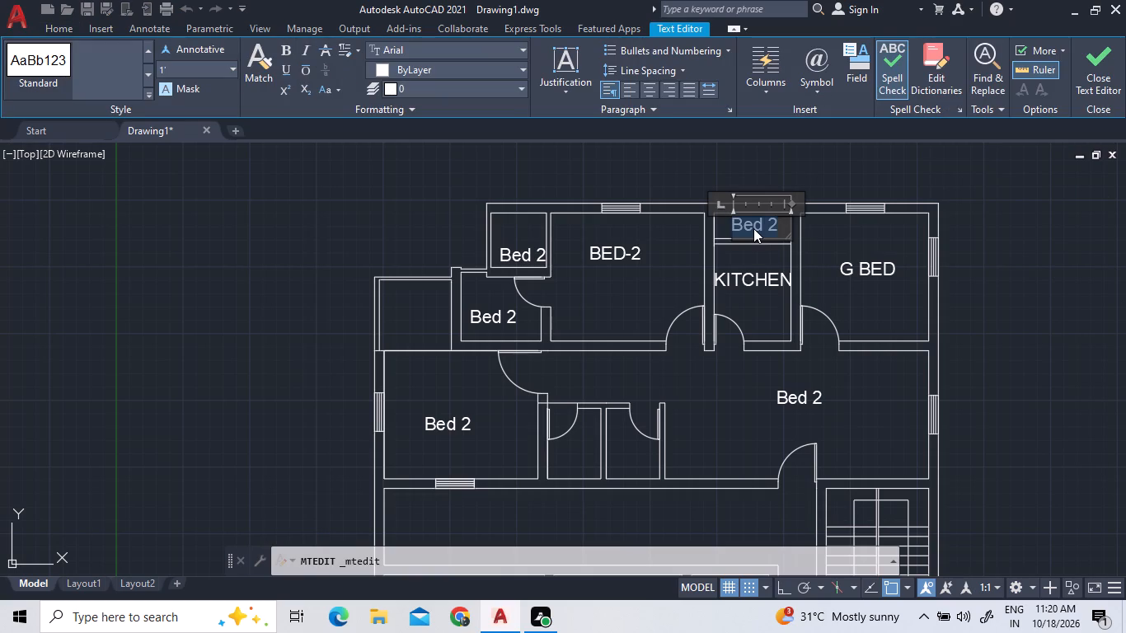
text(VER)
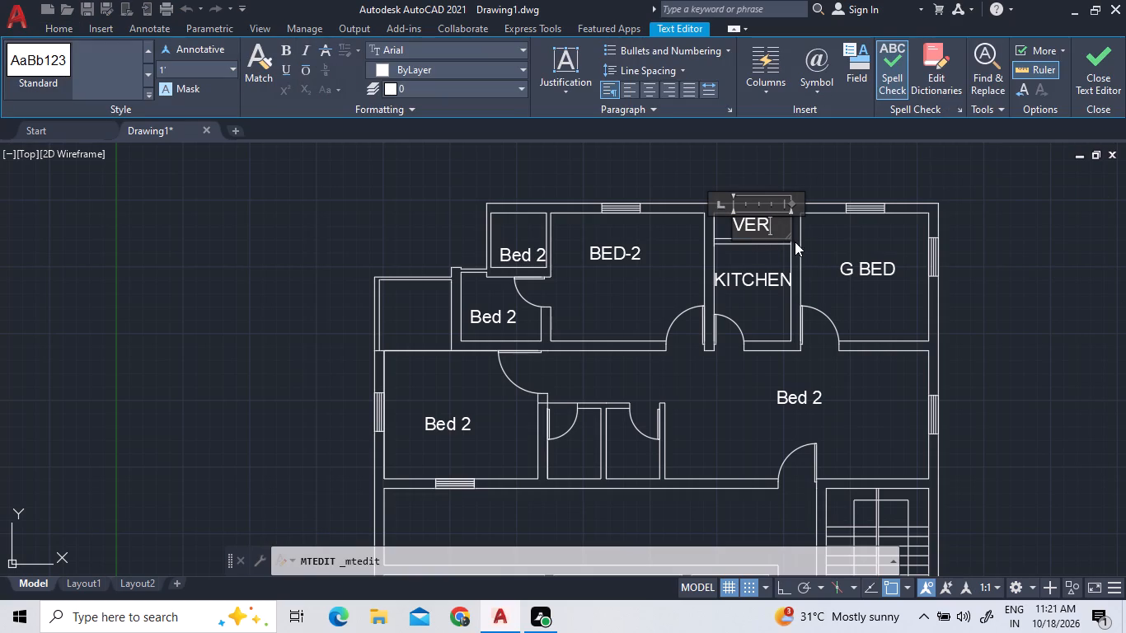
click(816, 260)
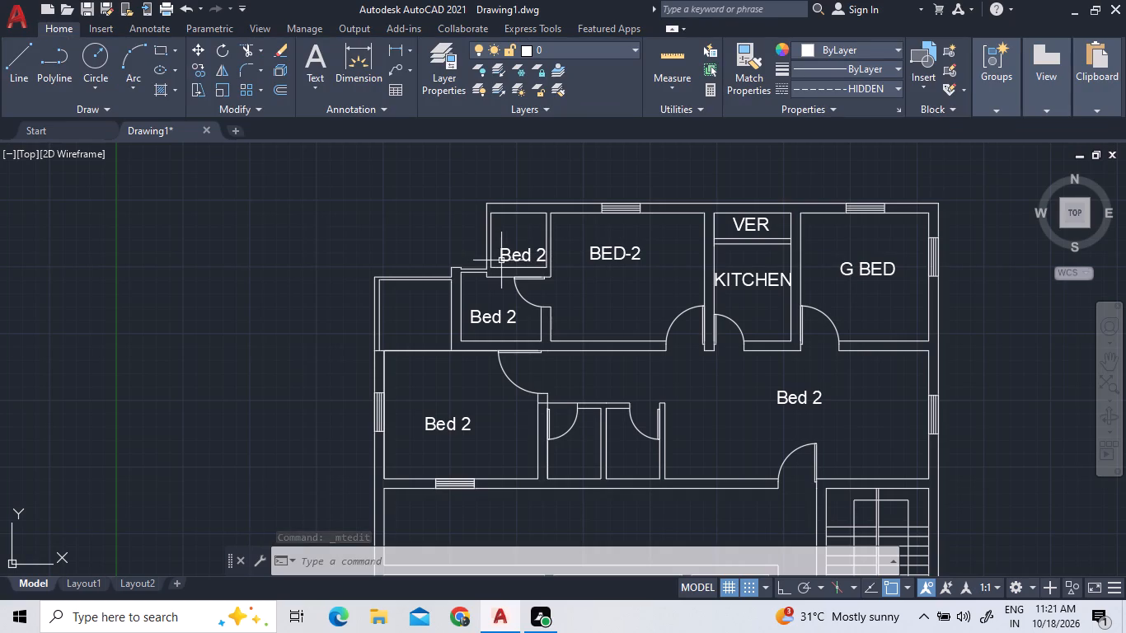
Change the "Bed 2" label in the small corner room west of the BED-2 bedroom to "VER".
scroll(593, 250, down, 1)
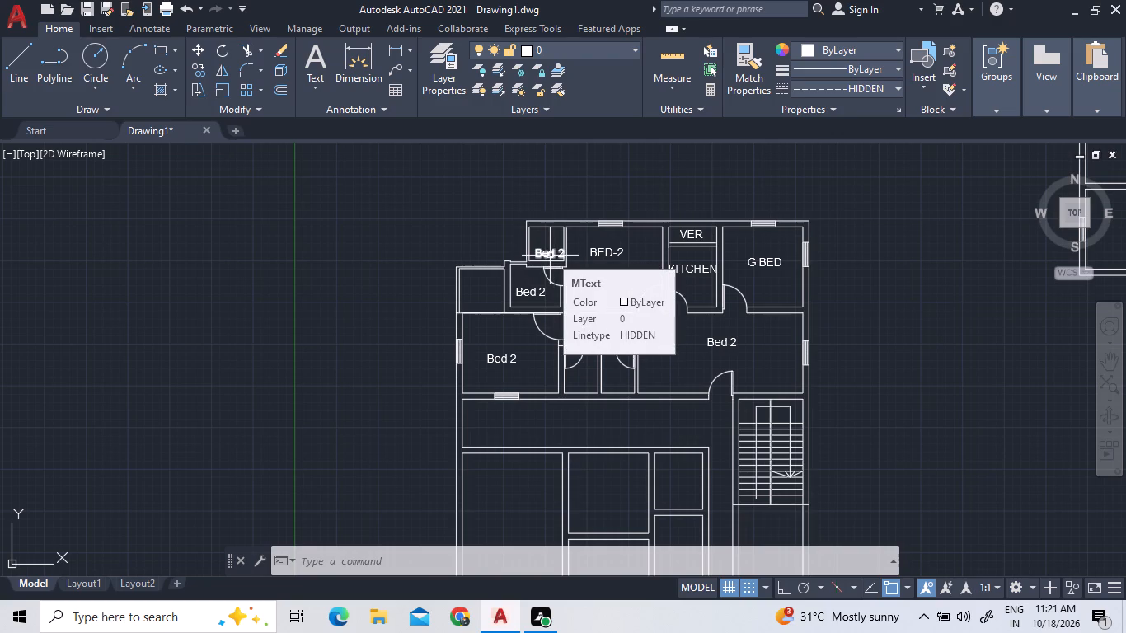
double_click(550, 256)
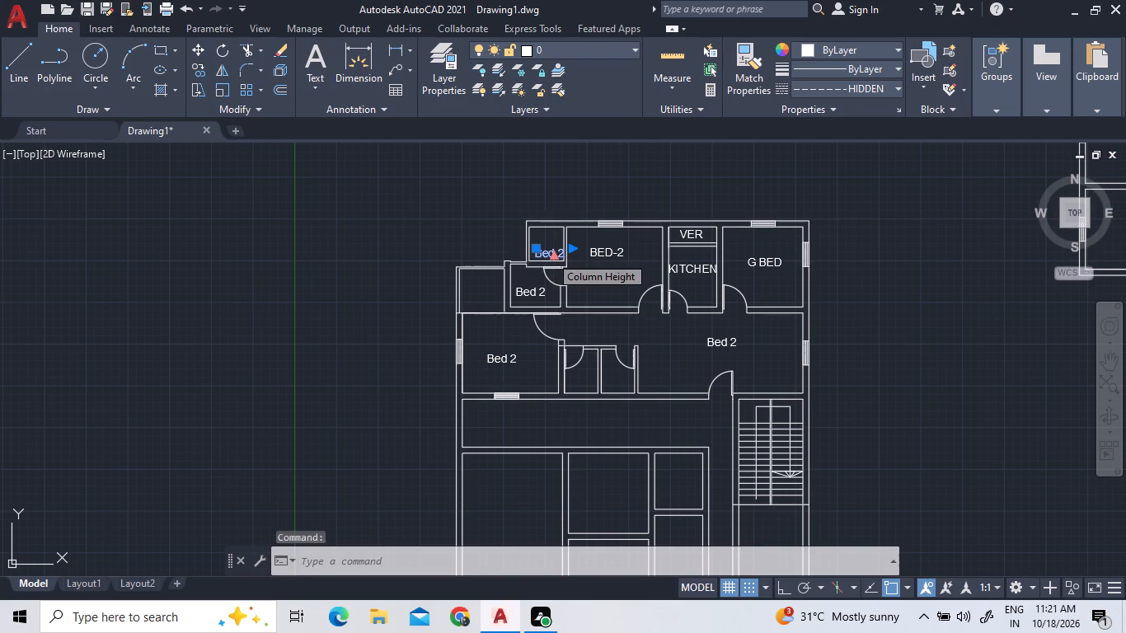
scroll(550, 256, up, 4)
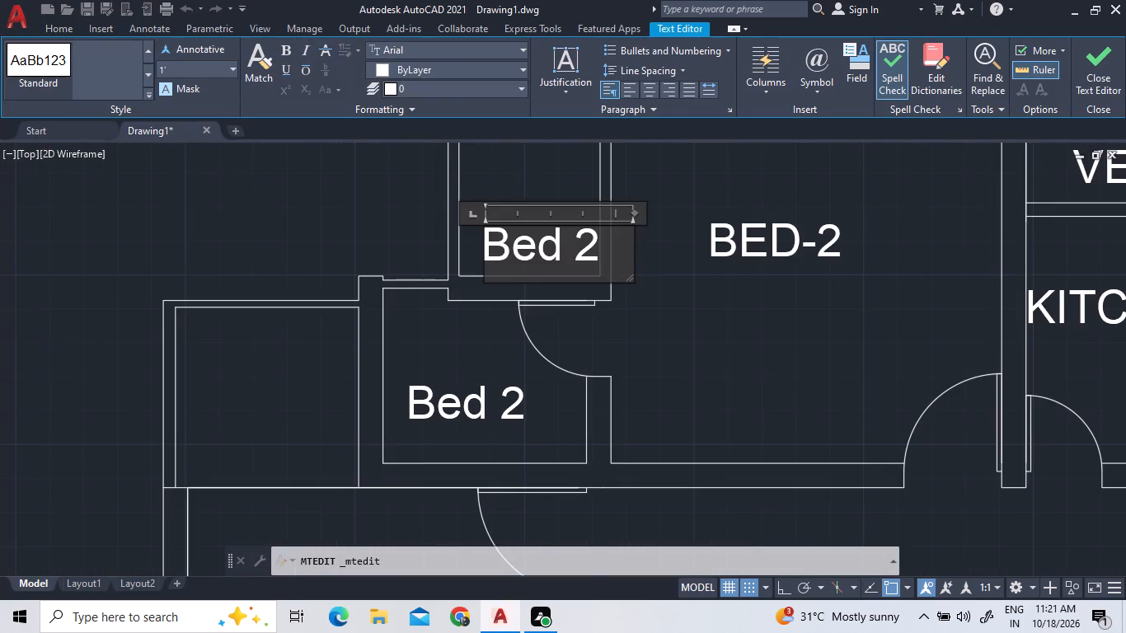
click(598, 252)
key(BackSpace)
key(BackSpace)
key(BackSpace)
key(BackSpace)
key(BackSpace)
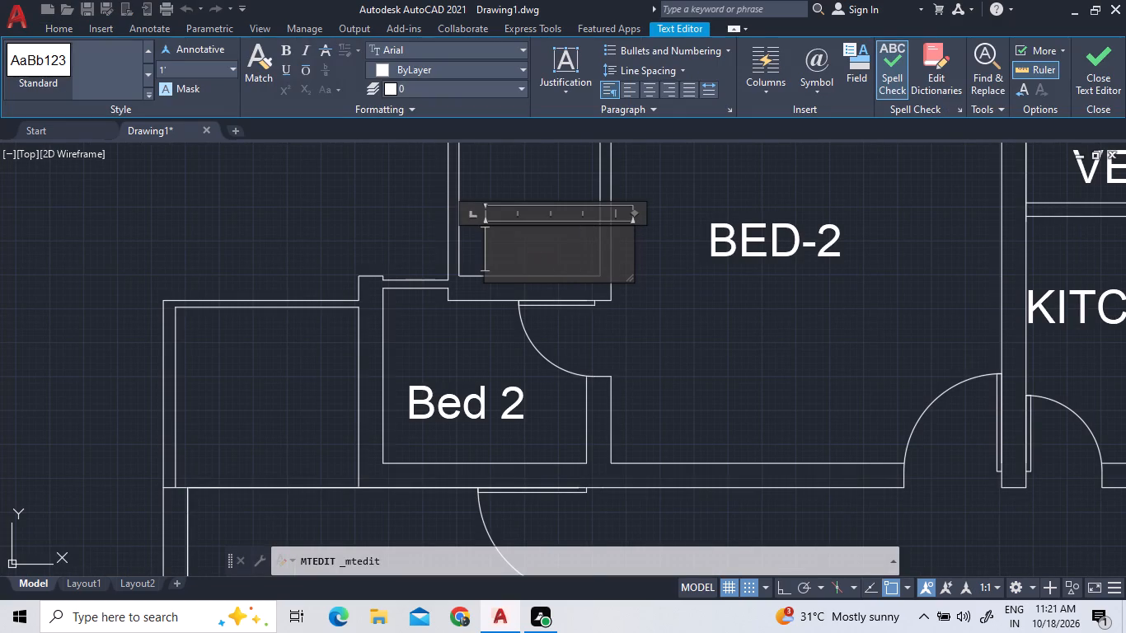
text(VER)
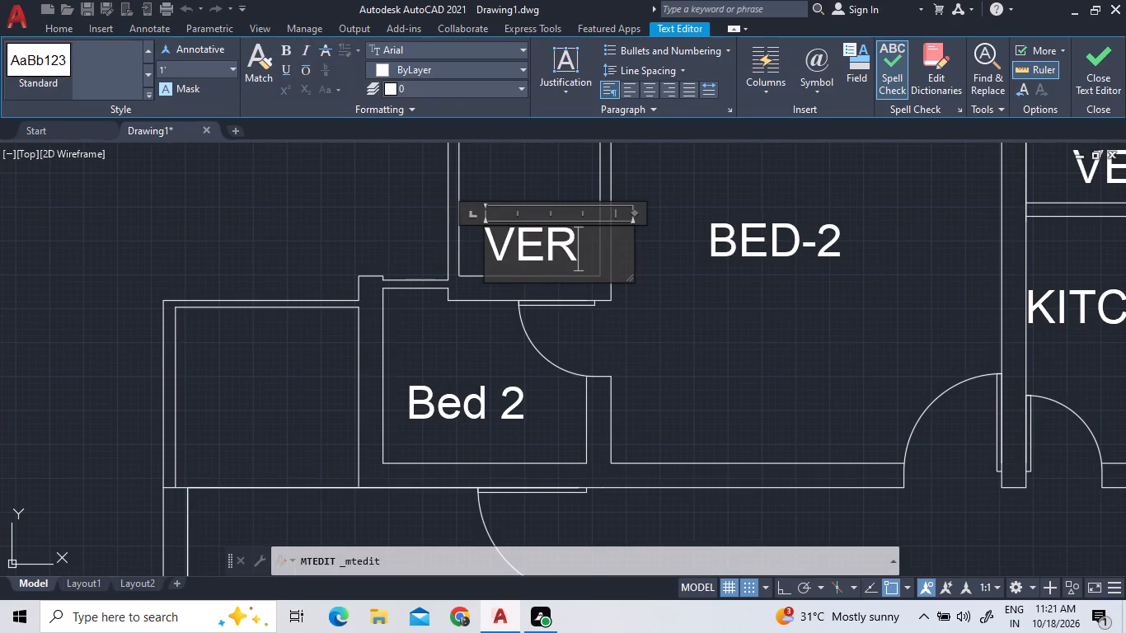
click(675, 316)
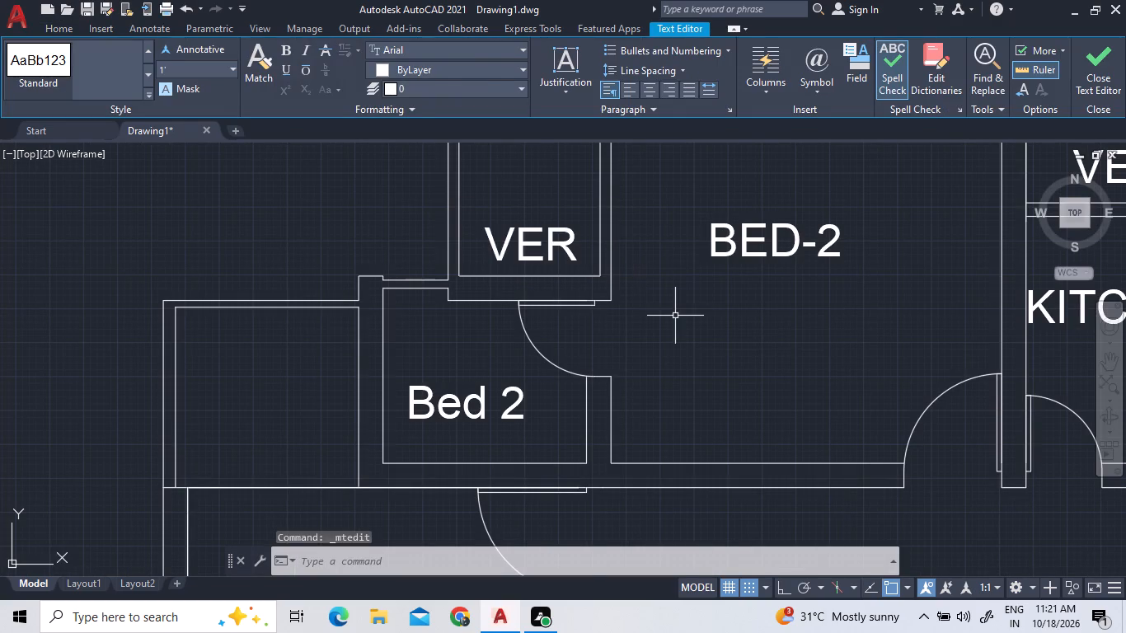
Change the "Bed 2" label in the room below the corner VER space to "TOILET".
triple_click(443, 425)
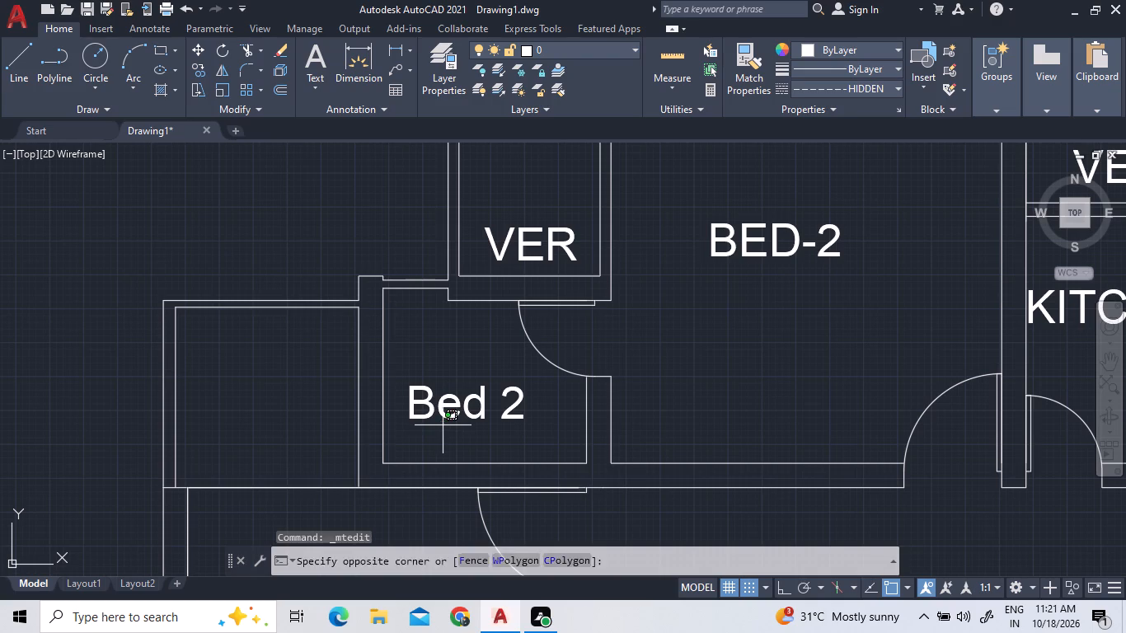
double_click(443, 425)
triple_click(441, 407)
click(439, 407)
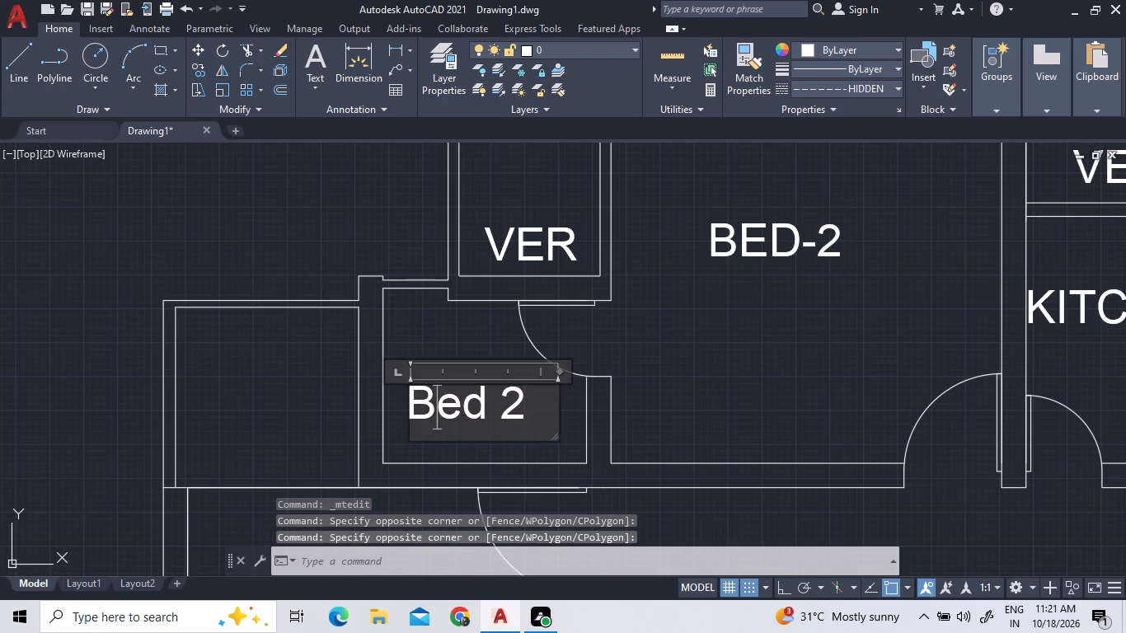
key(Right)
key(Right)
key(Right)
key(Right)
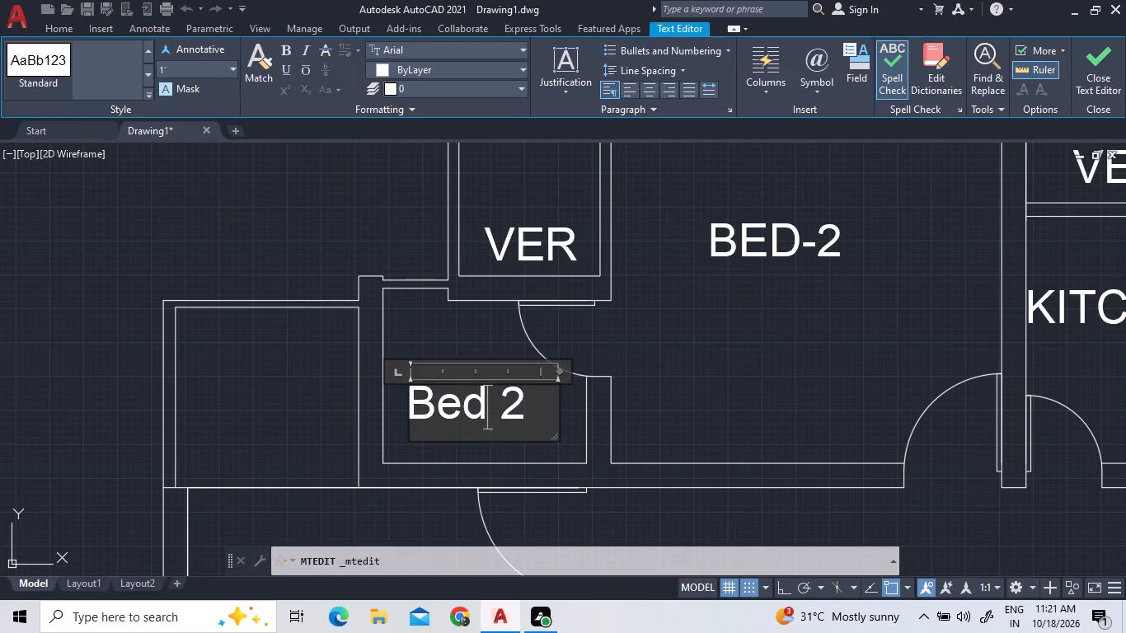
key(BackSpace)
key(BackSpace)
key(BackSpace)
key(BackSpace)
key(BackSpace)
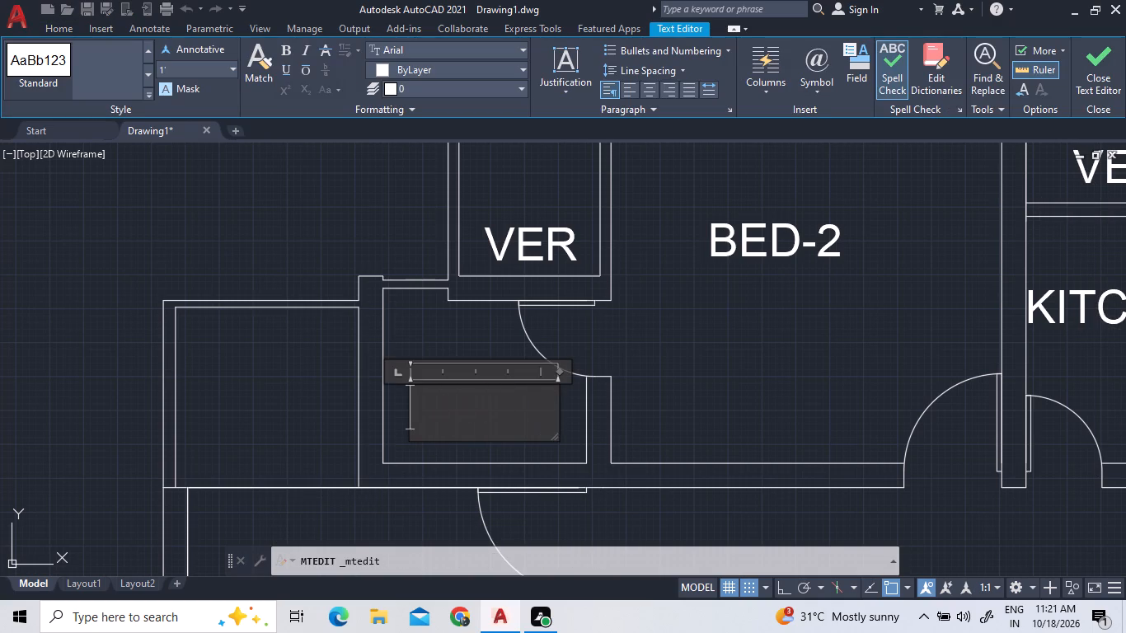
text(TOI)
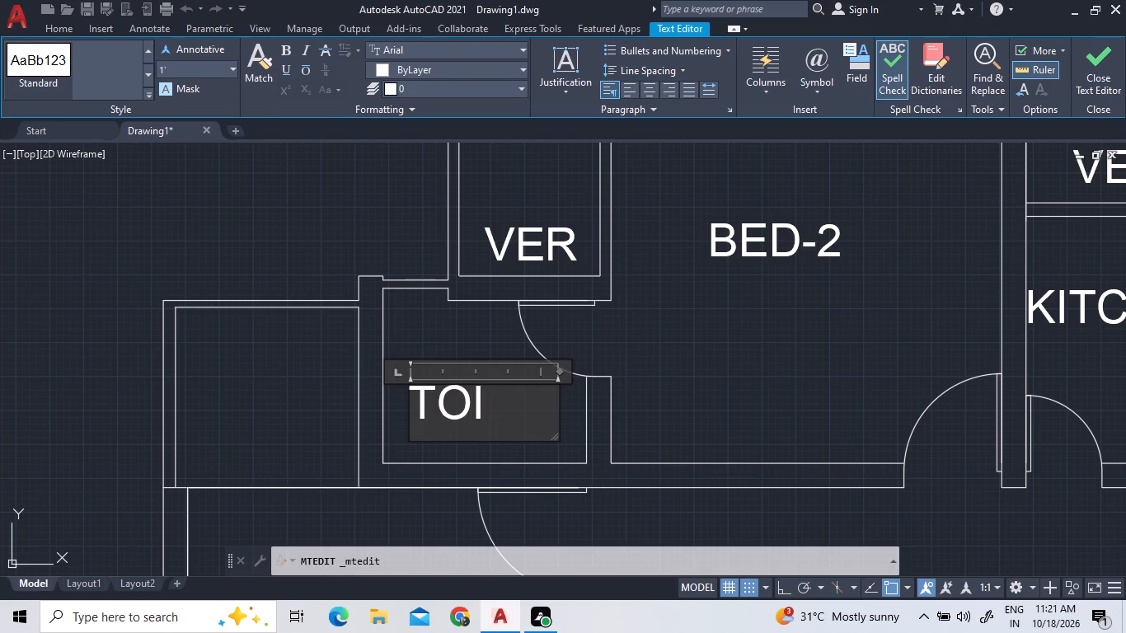
text(LET)
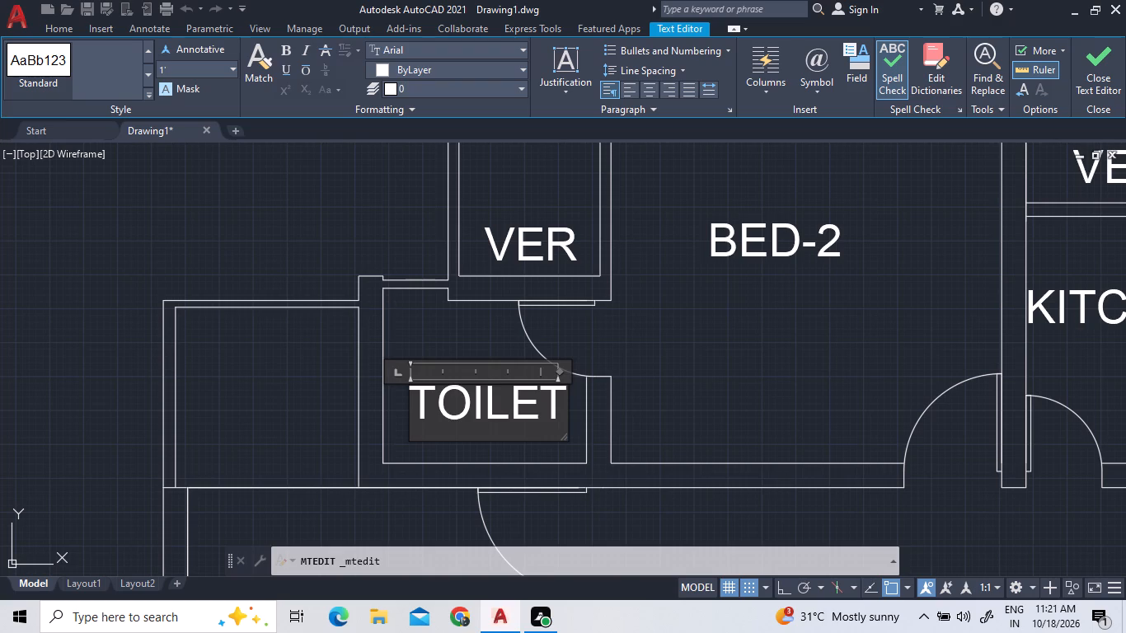
Copy the "VER" label from beside the BED-2 bedroom into the unlabelled room west of the toilet.
click(467, 327)
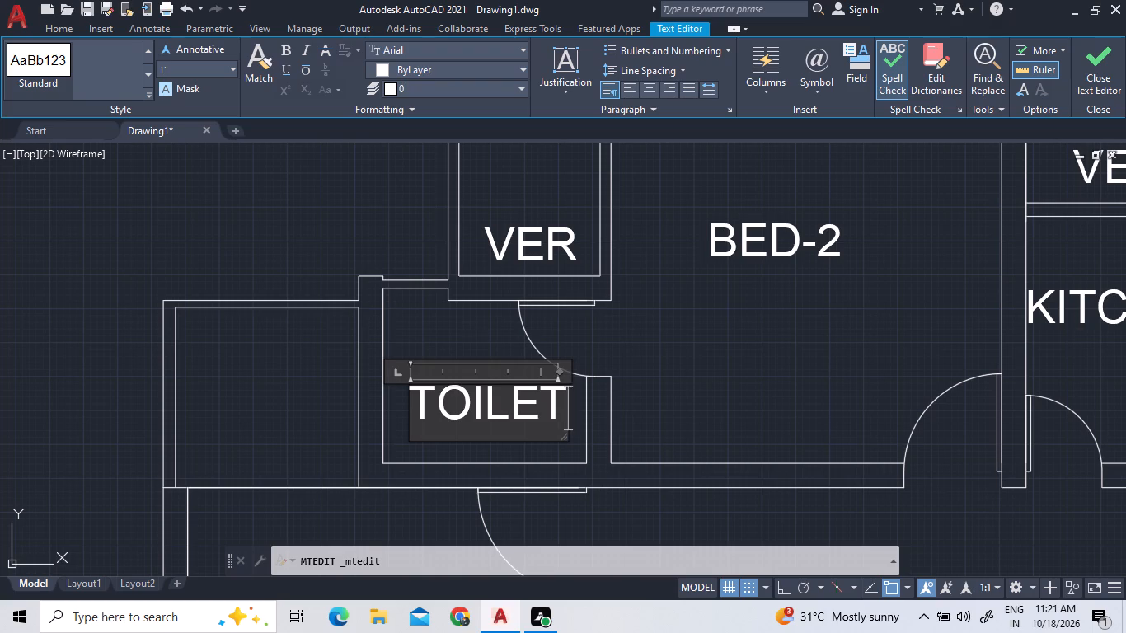
click(541, 246)
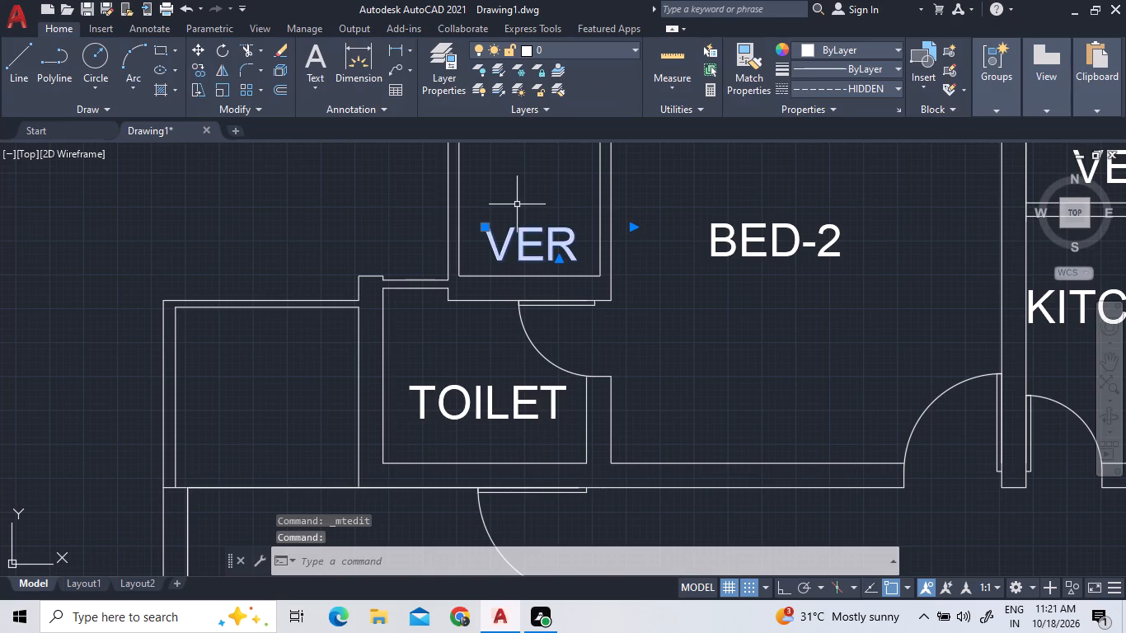
right_click(516, 206)
click(542, 331)
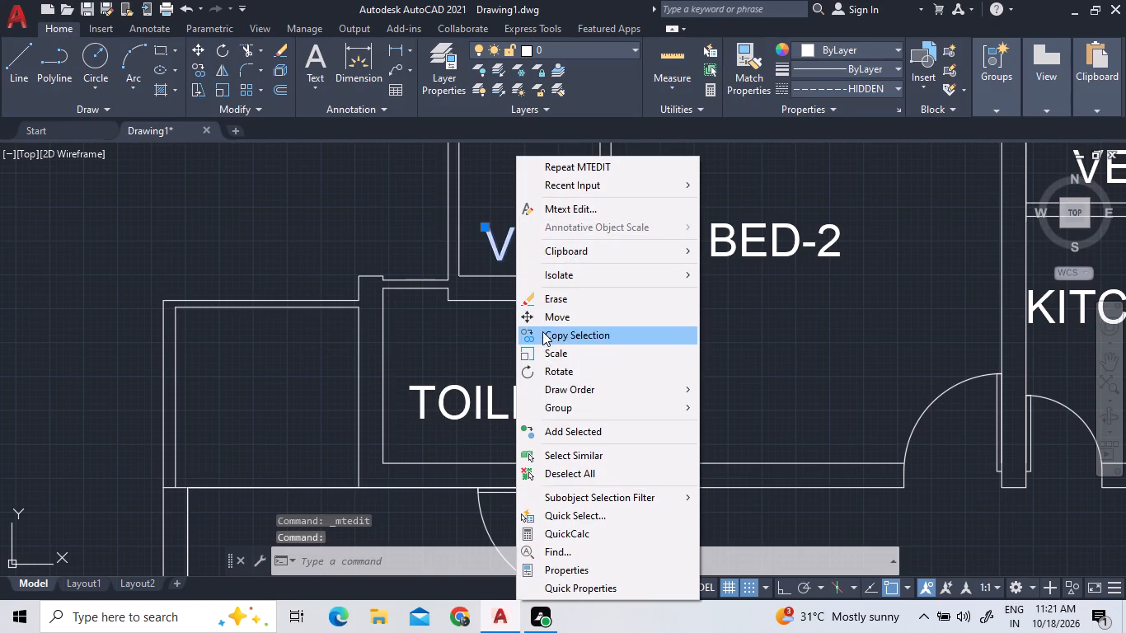
double_click(551, 289)
click(295, 434)
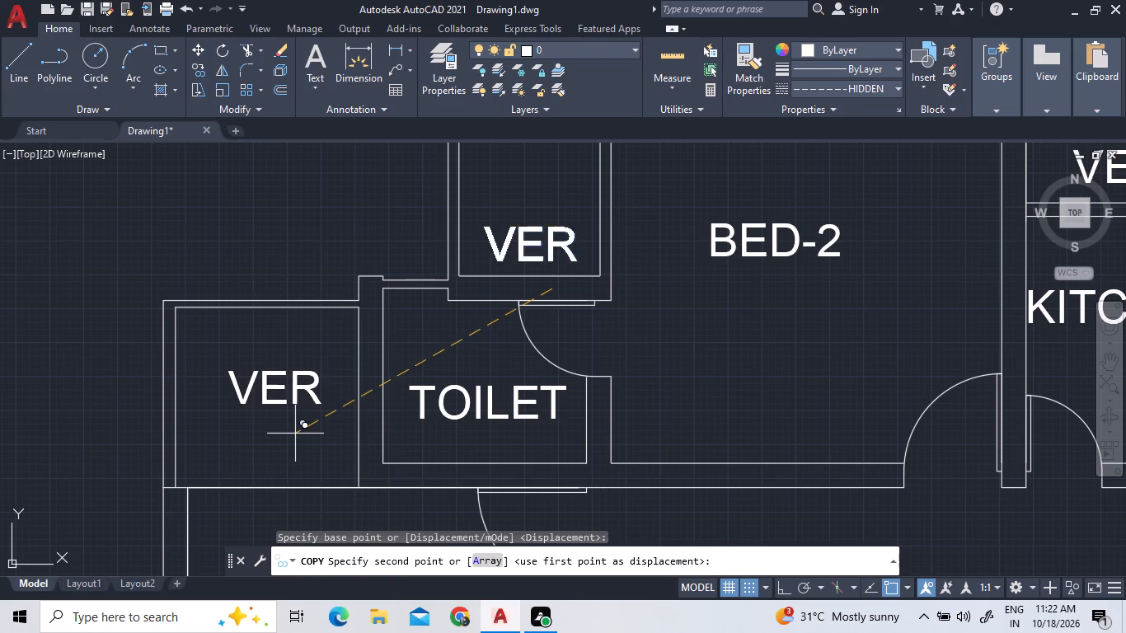
scroll(562, 375, down, 3)
scroll(558, 317, up, 1)
right_click(308, 305)
click(322, 317)
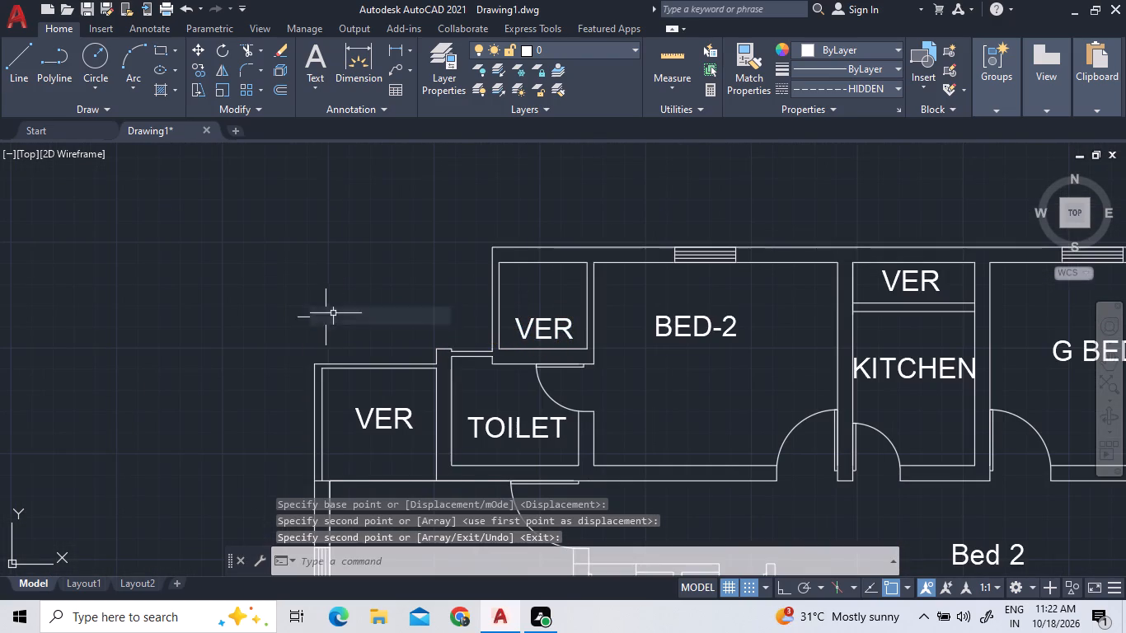
Change the "Bed 2" label in the southwest bedroom, below the copied VER and TOILET spaces, to "M BED".
scroll(347, 293, down, 3)
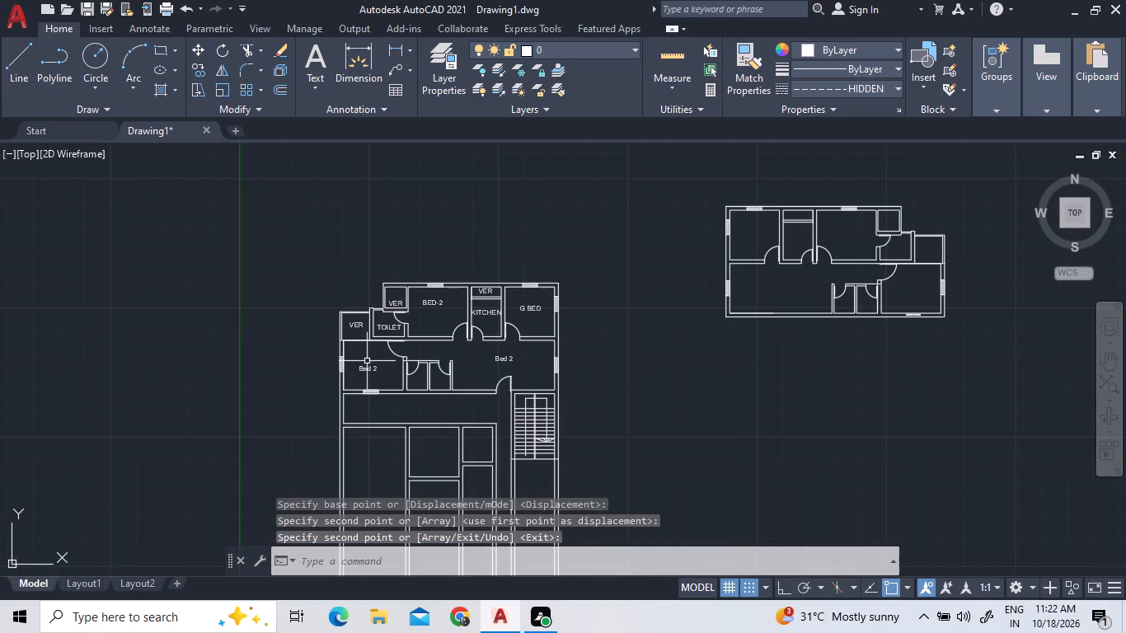
scroll(367, 363, up, 2)
triple_click(363, 378)
triple_click(363, 378)
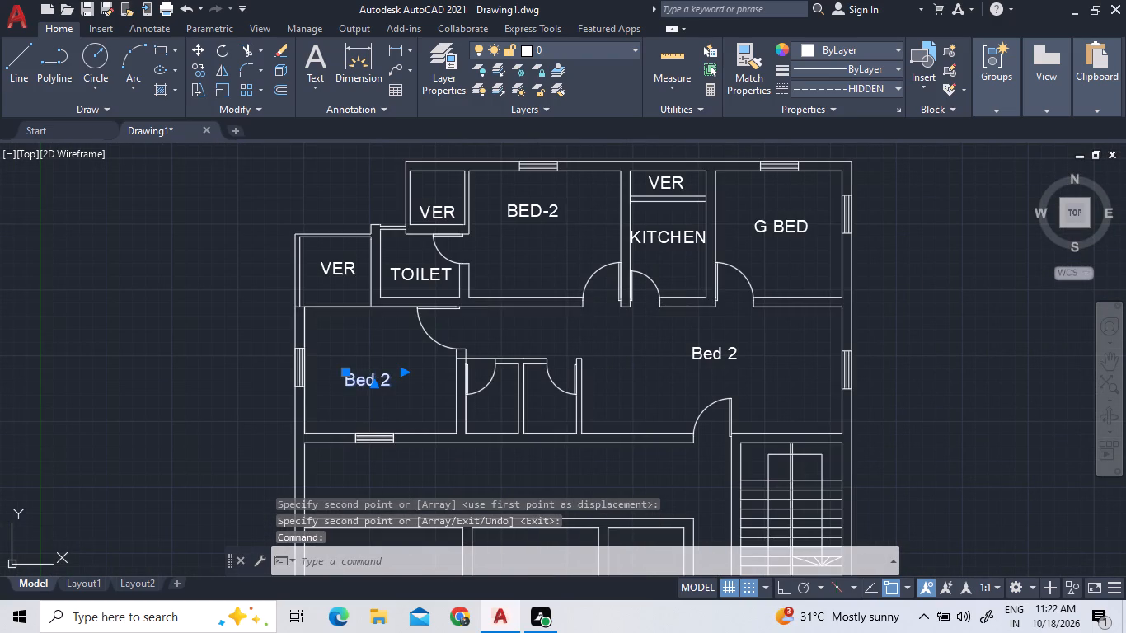
triple_click(396, 378)
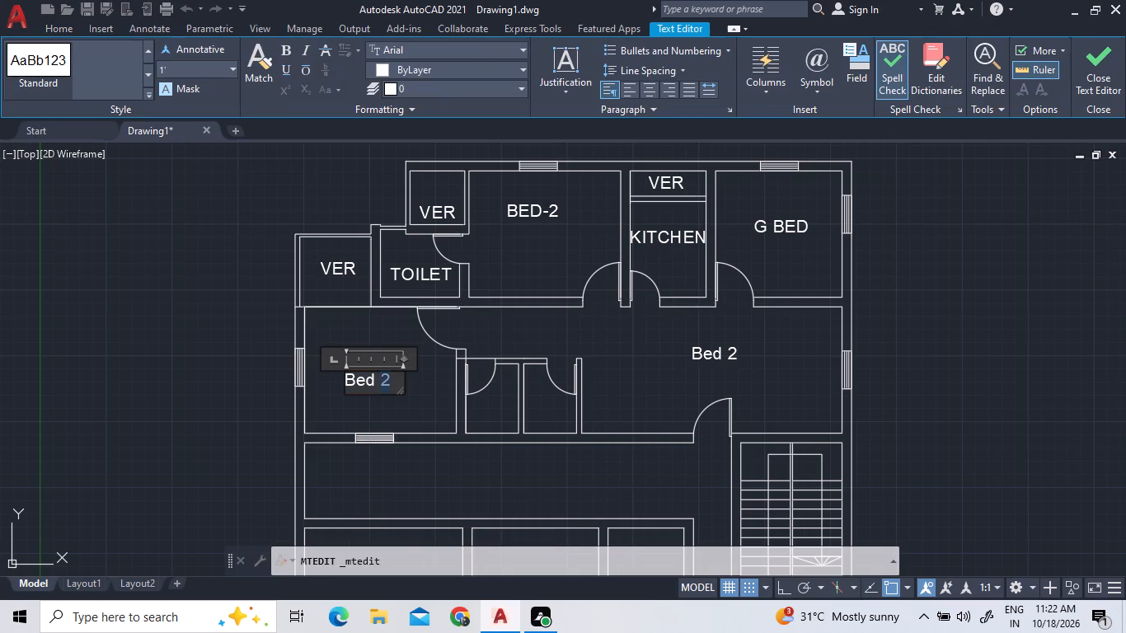
triple_click(396, 378)
click(383, 373)
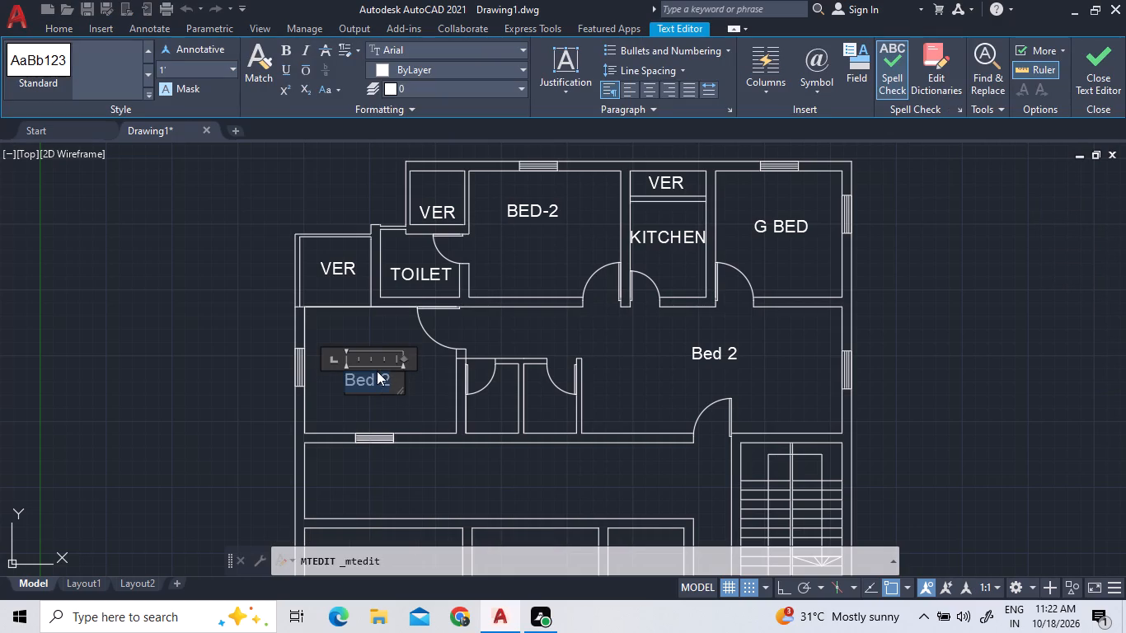
key(m)
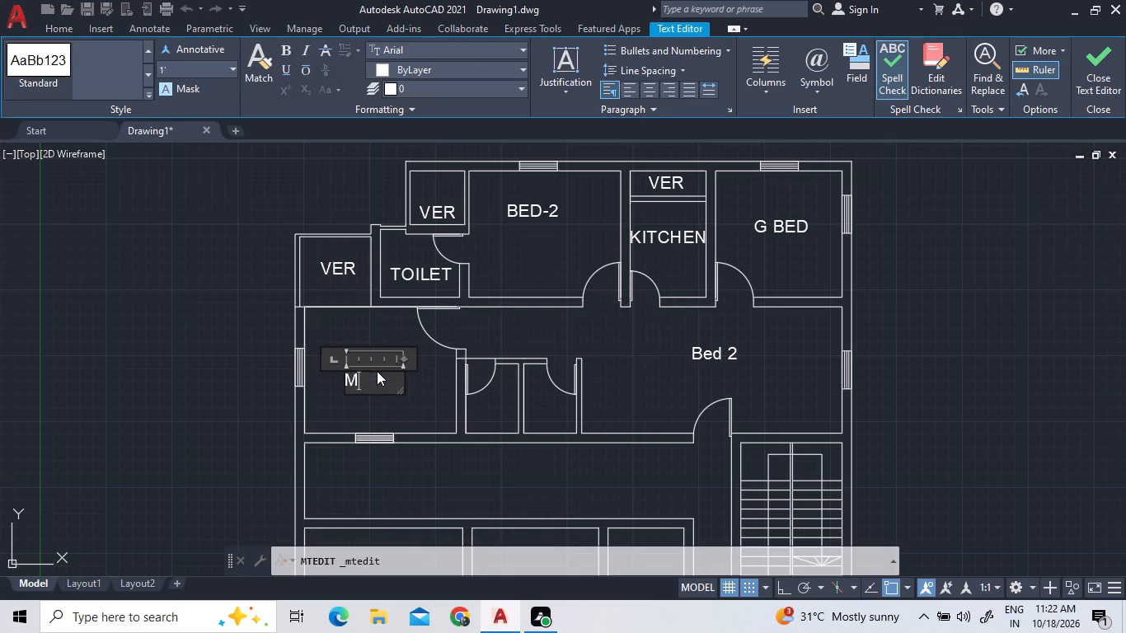
key(space)
text(N)
key(BackSpace)
text(BED)
double_click(423, 391)
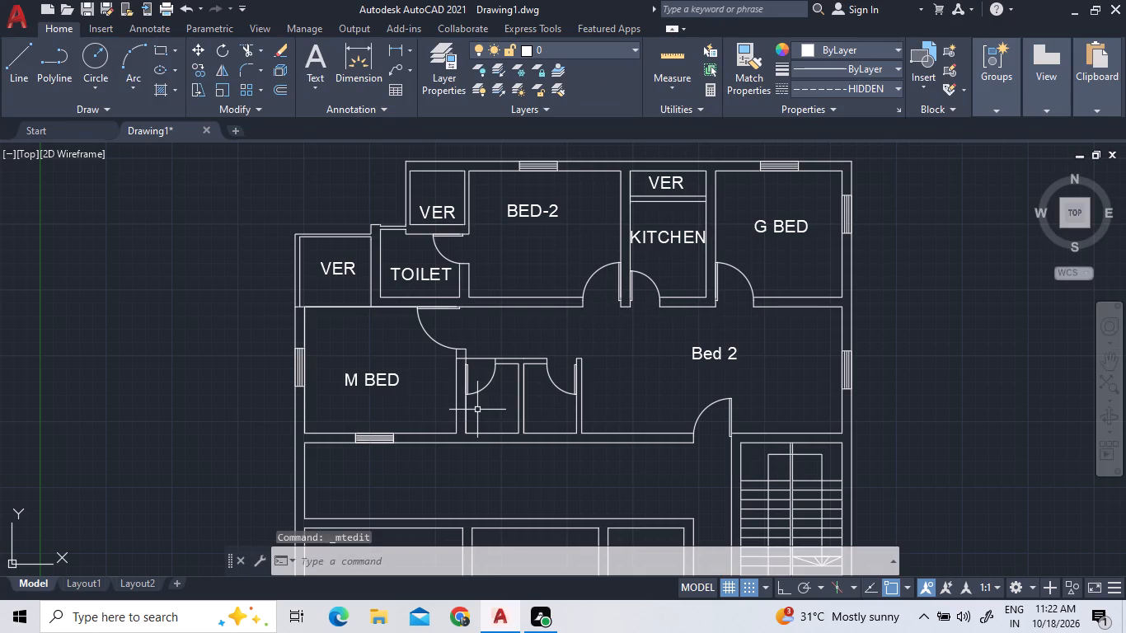
Copy the "TOILET" label into each of the two small adjoining rooms east of the M BED room.
click(419, 273)
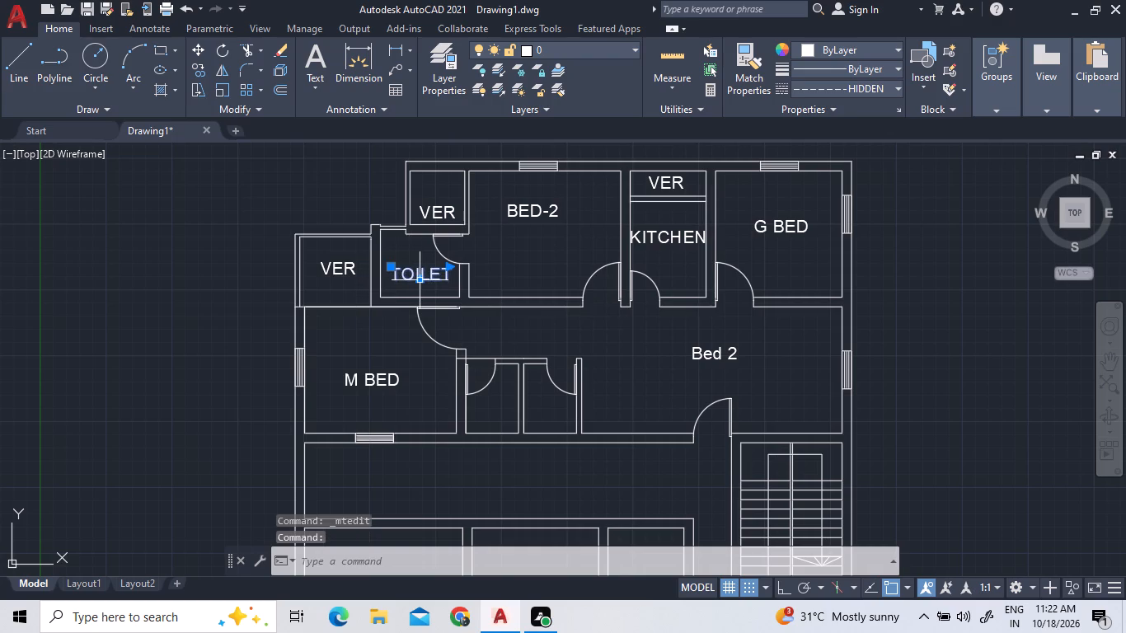
right_click(420, 276)
click(469, 332)
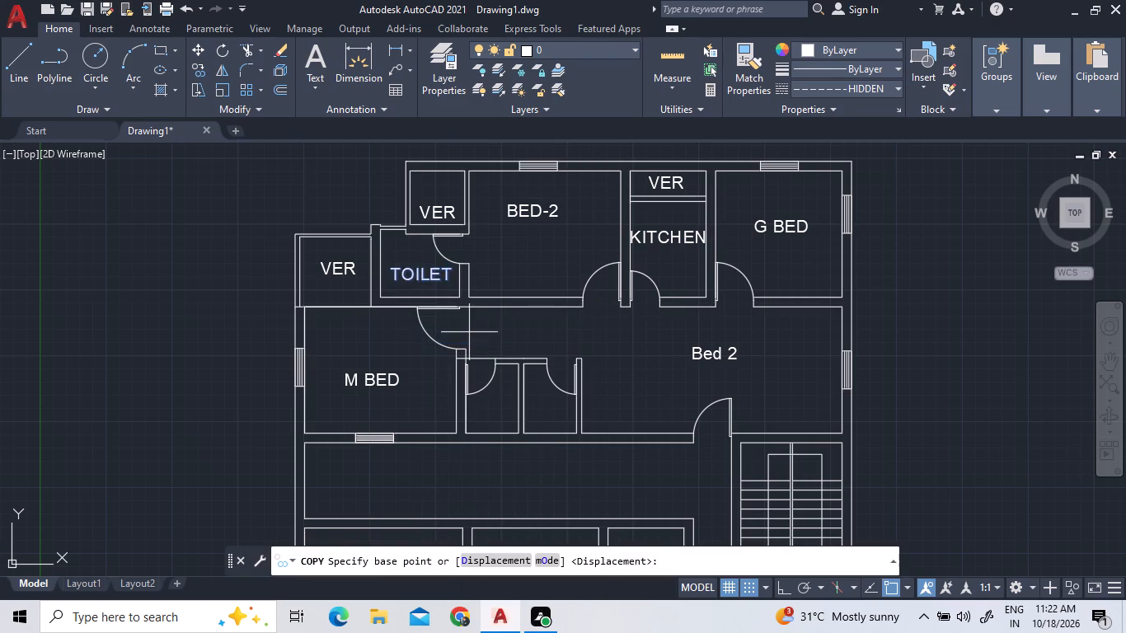
click(416, 280)
scroll(490, 421, up, 2)
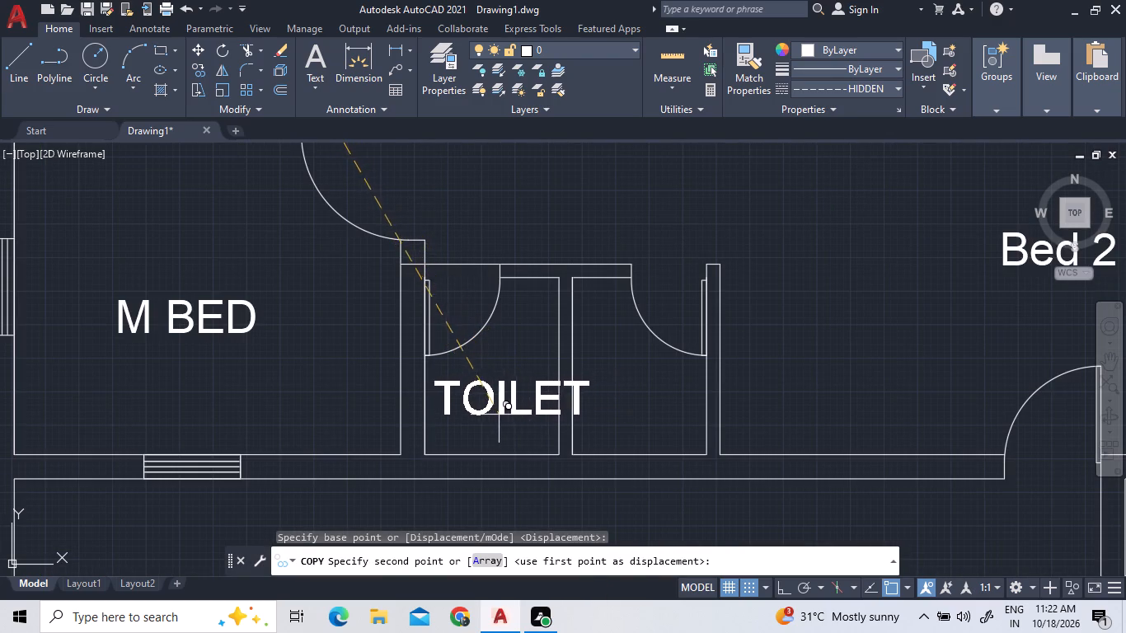
click(487, 415)
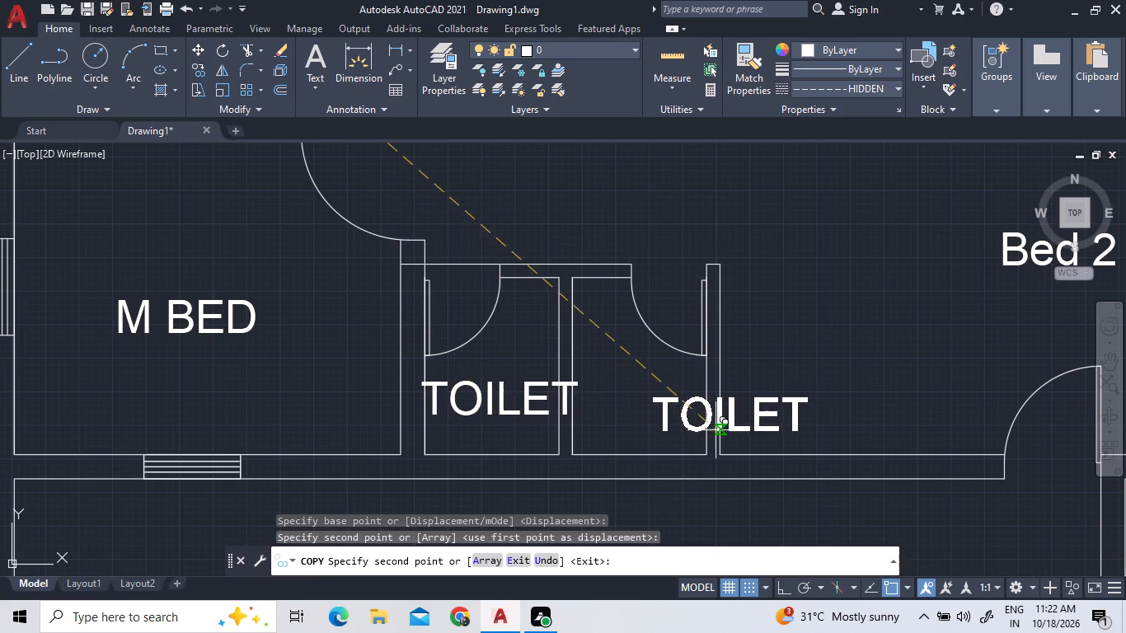
click(678, 407)
right_click(815, 304)
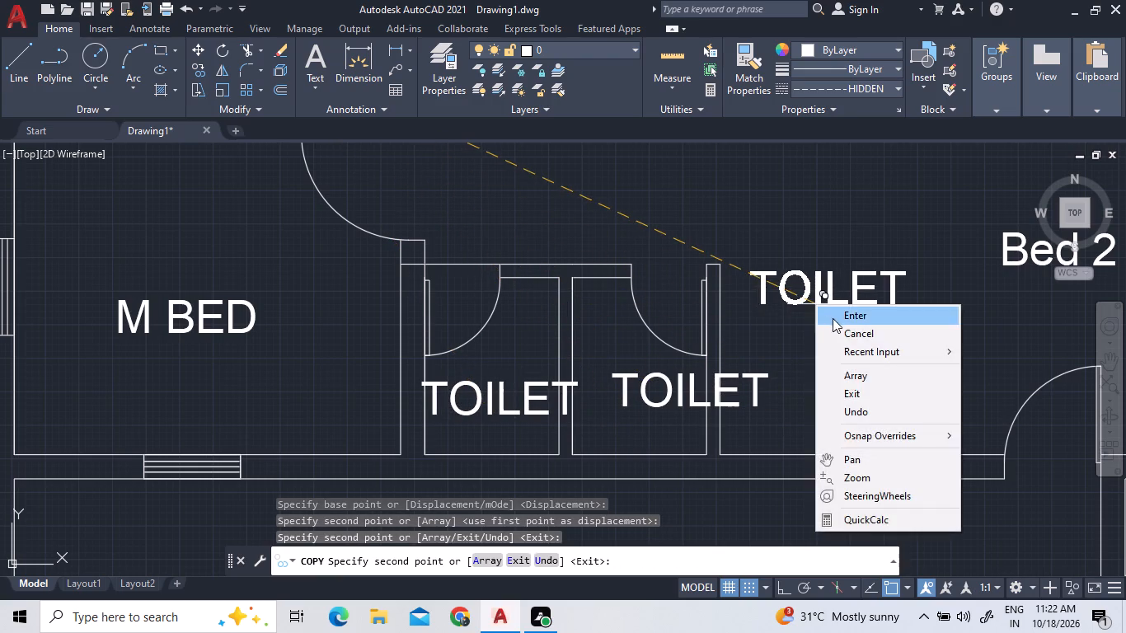
click(833, 318)
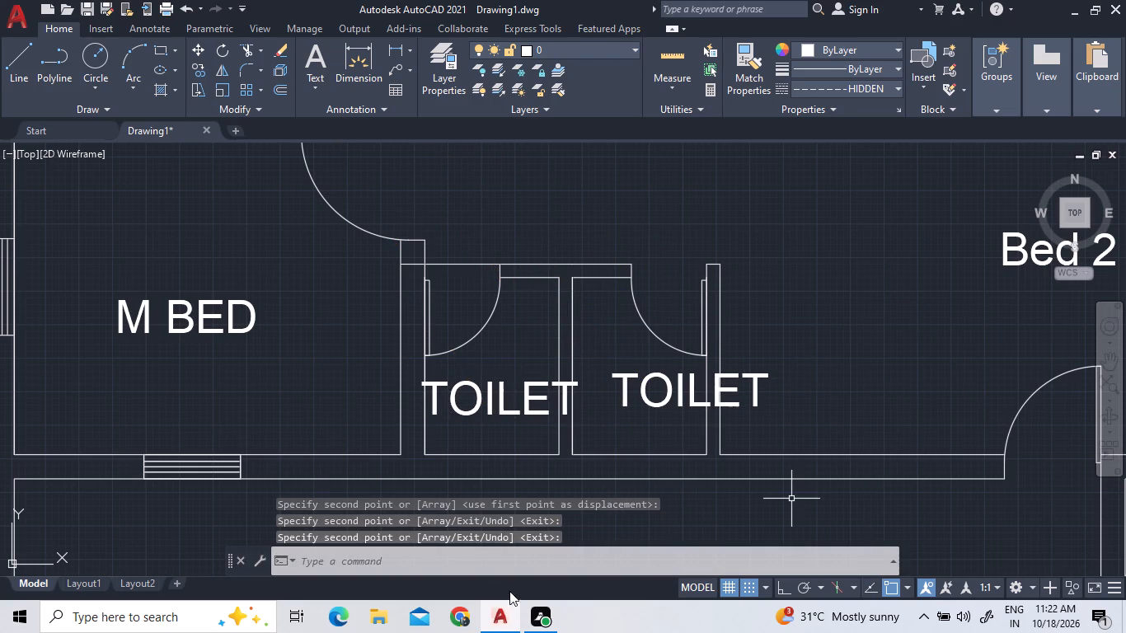